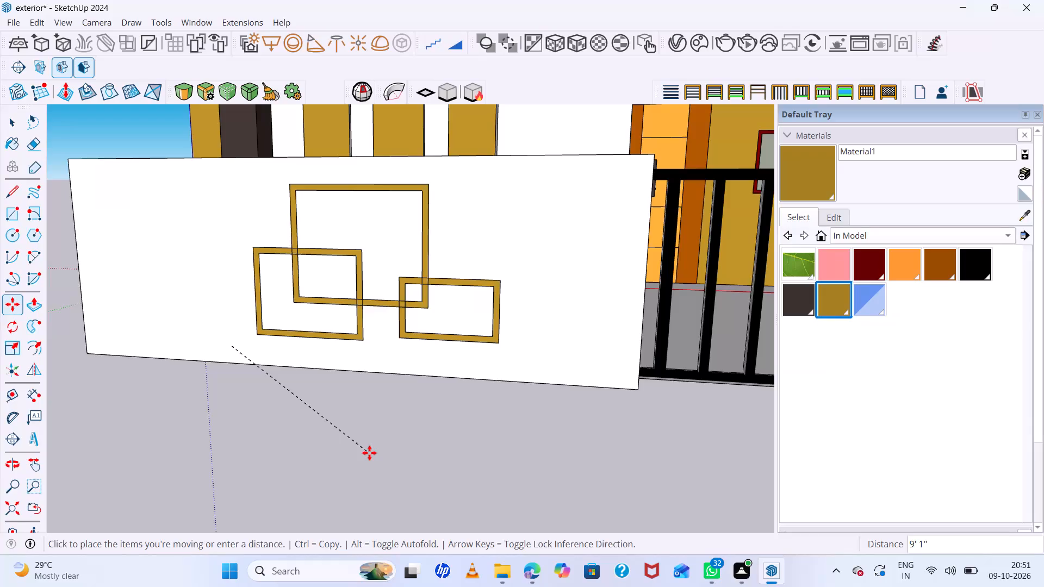
Delete the grass patch lying on the ground in front of the boundary wall.
{"action": "scroll", "coordinate": [350, 425], "scroll_direction": "down", "scroll_amount": 4}
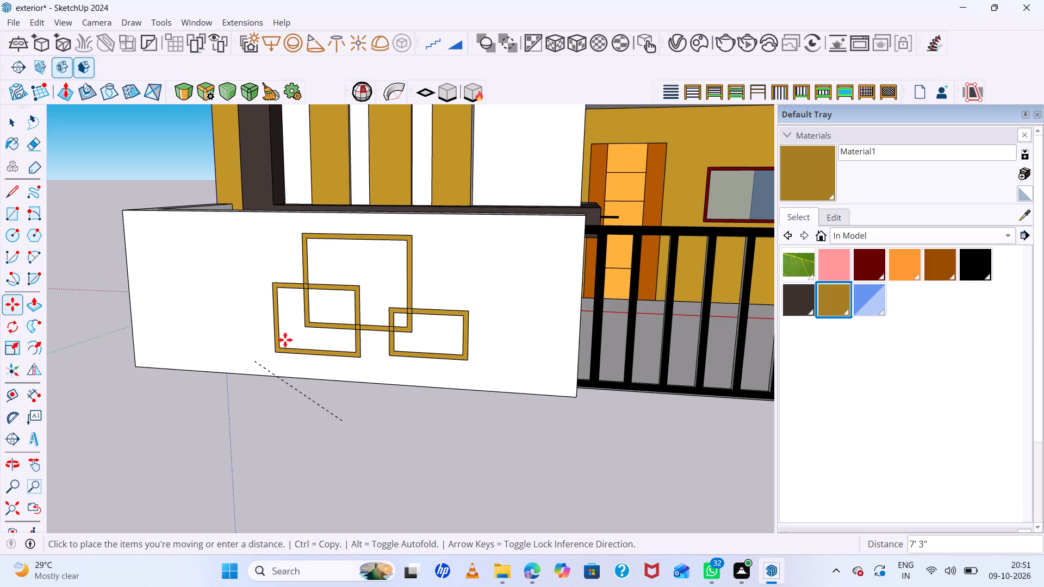
{"action": "scroll", "coordinate": [313, 359], "scroll_direction": "down", "scroll_amount": 7}
{"action": "left_click", "coordinate": [307, 380]}
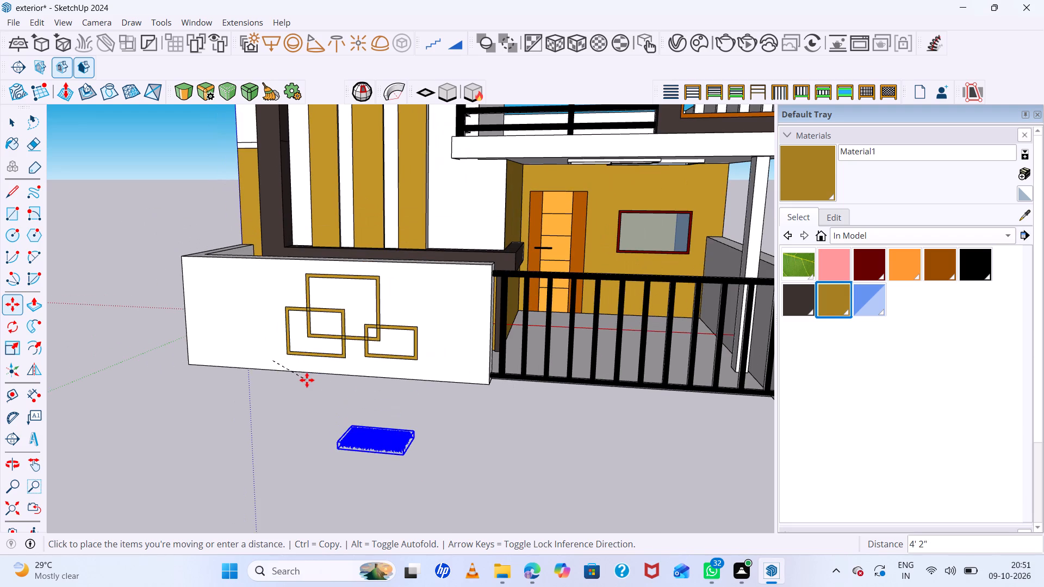
{"action": "key", "text": "space"}
{"action": "left_click", "coordinate": [370, 439]}
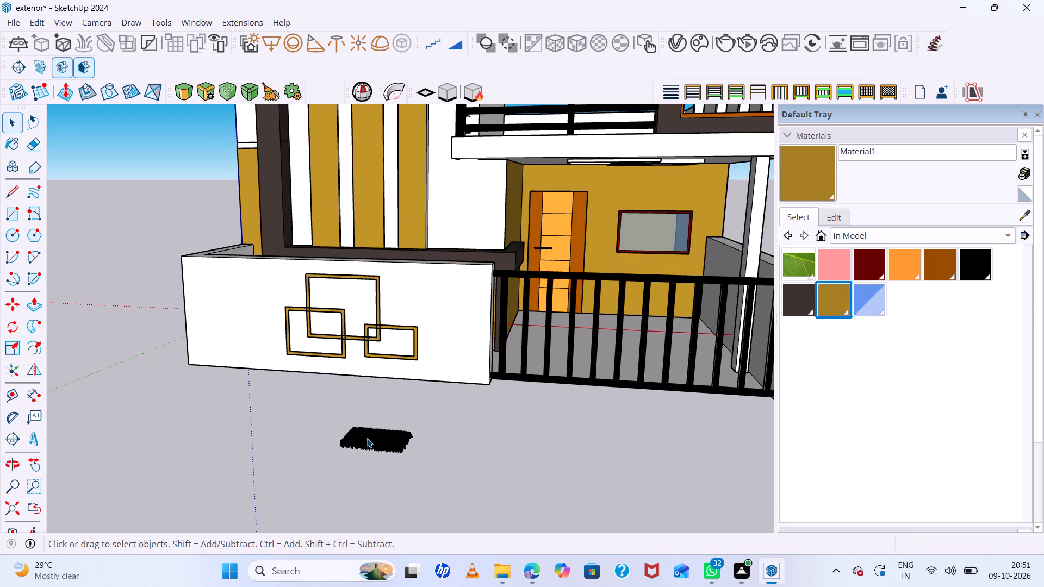
{"action": "left_click", "coordinate": [367, 438]}
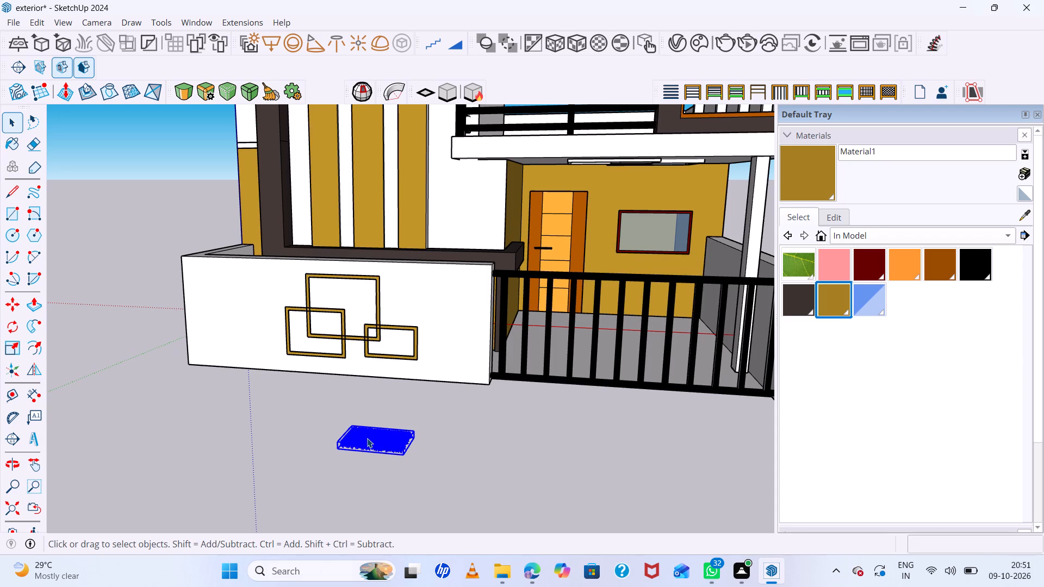
{"action": "key", "text": "Delete"}
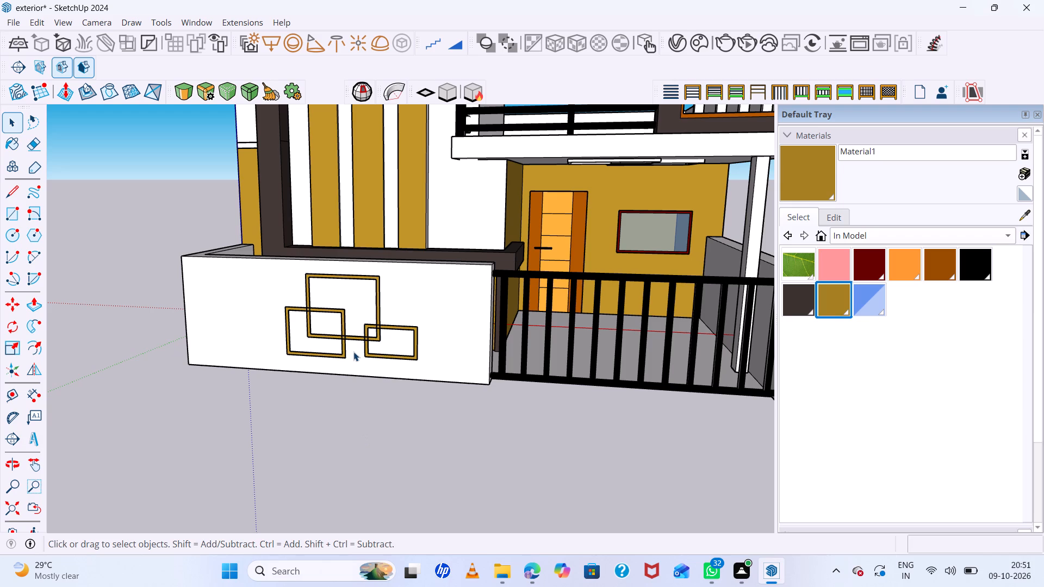
Open the 3D Warehouse and search for grass.
{"action": "scroll", "coordinate": [355, 351], "scroll_direction": "down", "scroll_amount": 7}
{"action": "scroll", "coordinate": [368, 311], "scroll_direction": "up", "scroll_amount": 7}
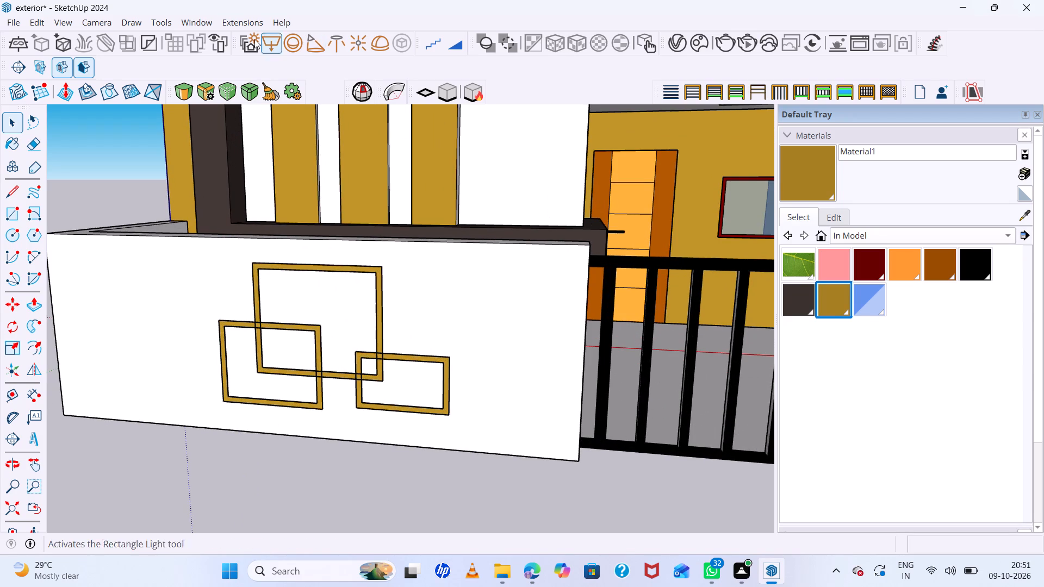
{"action": "left_click", "coordinate": [204, 18]}
{"action": "left_click", "coordinate": [246, 124]}
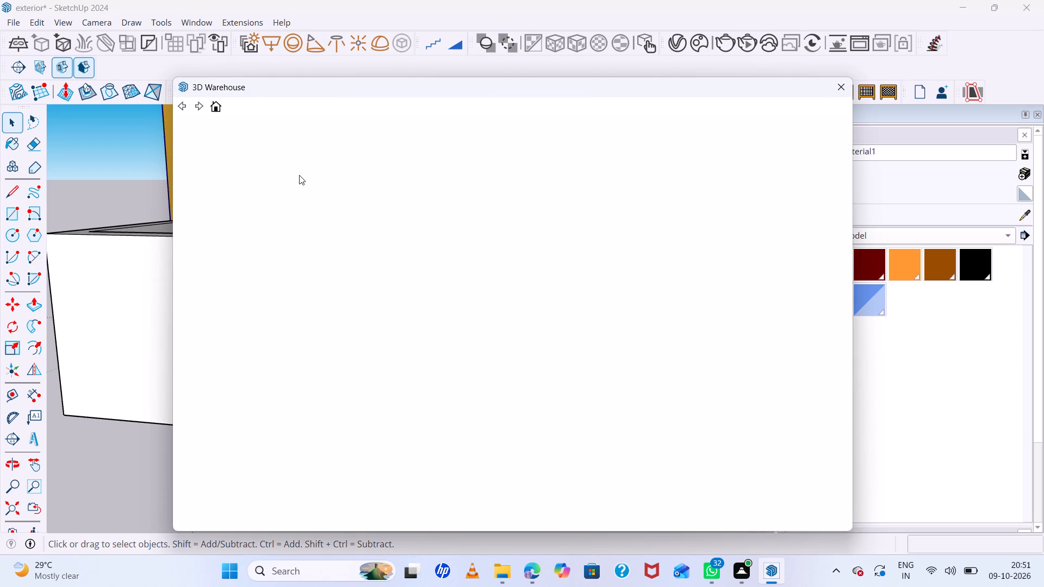
{"action": "scroll", "coordinate": [299, 179], "scroll_direction": "down", "scroll_amount": 1}
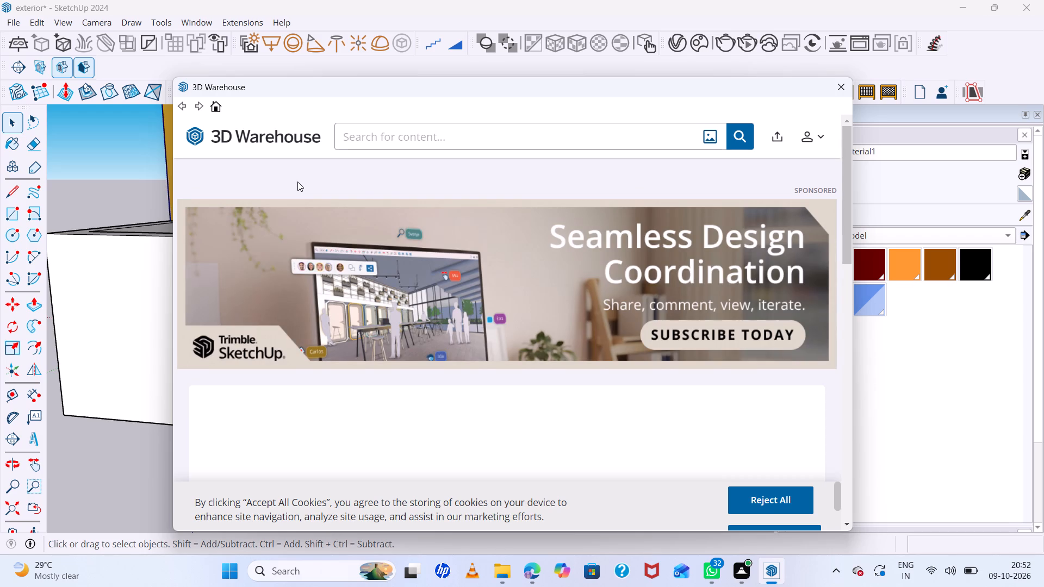
{"action": "left_click", "coordinate": [406, 136]}
{"action": "type", "text": "grass"}
{"action": "key", "text": "Return"}
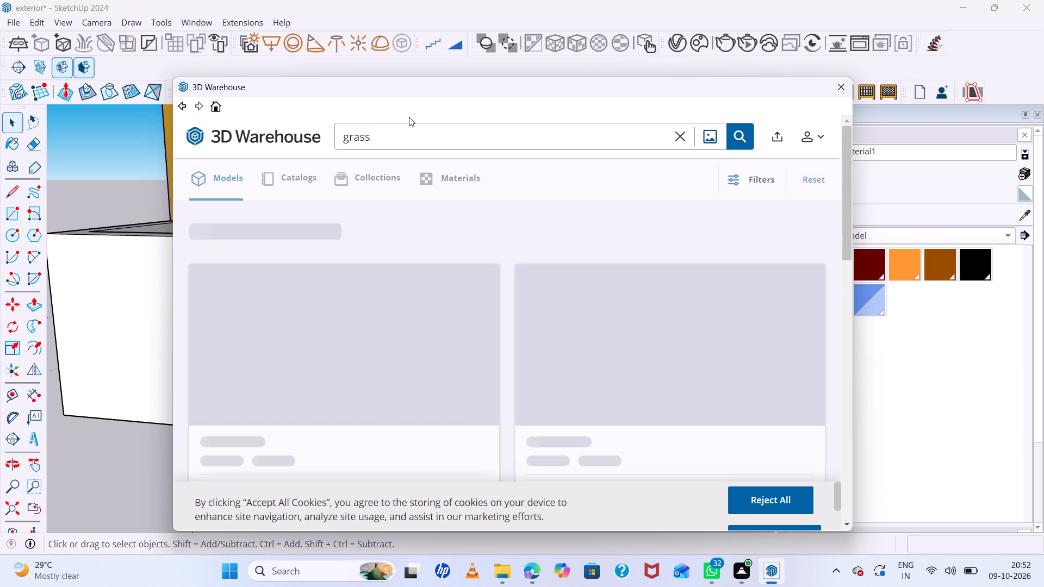
Browse the grass models in the search results and compare the lawn patches, tufts and ornamental clumps.
{"action": "scroll", "coordinate": [428, 327], "scroll_direction": "down", "scroll_amount": 6}
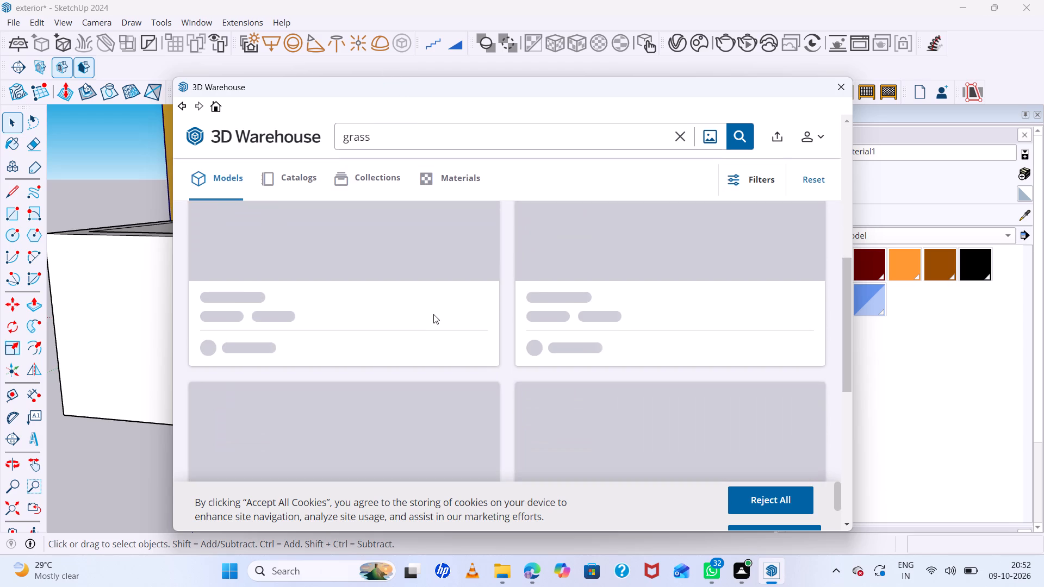
{"action": "scroll", "coordinate": [433, 311], "scroll_direction": "down", "scroll_amount": 7}
{"action": "scroll", "coordinate": [430, 305], "scroll_direction": "up", "scroll_amount": 7}
{"action": "scroll", "coordinate": [430, 303], "scroll_direction": "down", "scroll_amount": 3}
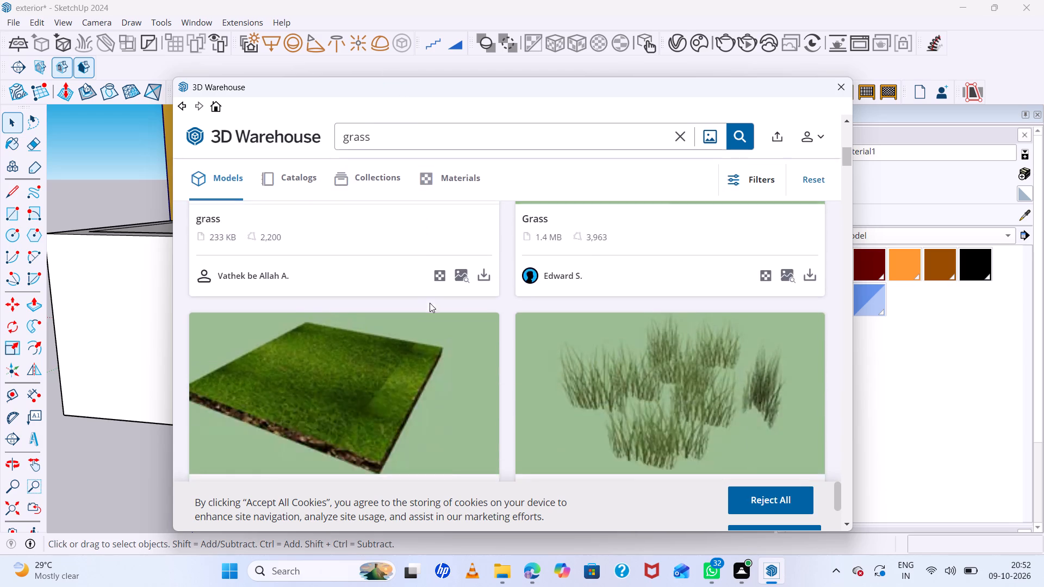
{"action": "scroll", "coordinate": [430, 303], "scroll_direction": "down", "scroll_amount": 9}
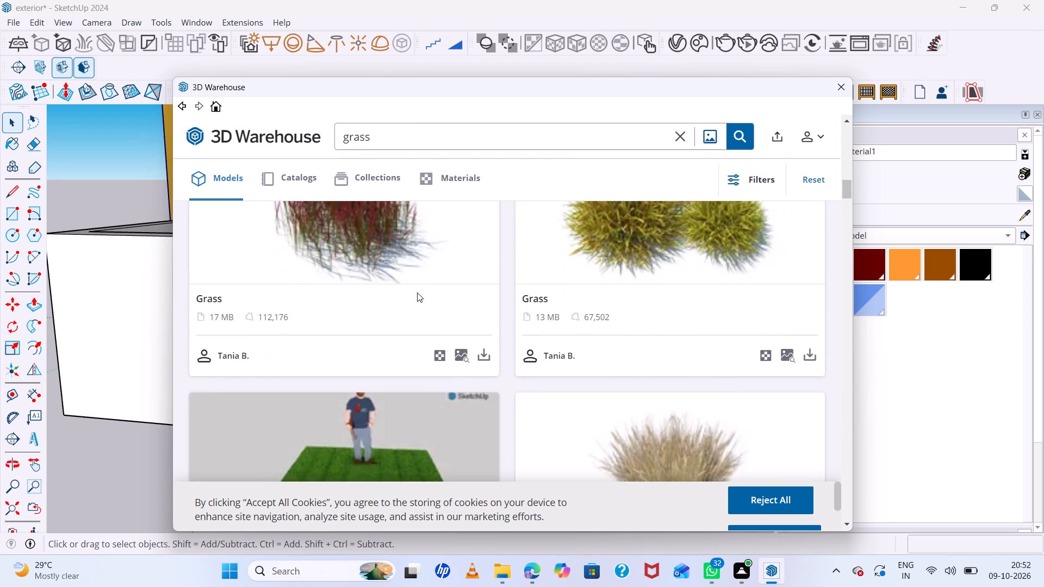
{"action": "scroll", "coordinate": [417, 292], "scroll_direction": "down", "scroll_amount": 5}
{"action": "scroll", "coordinate": [417, 292], "scroll_direction": "up", "scroll_amount": 5}
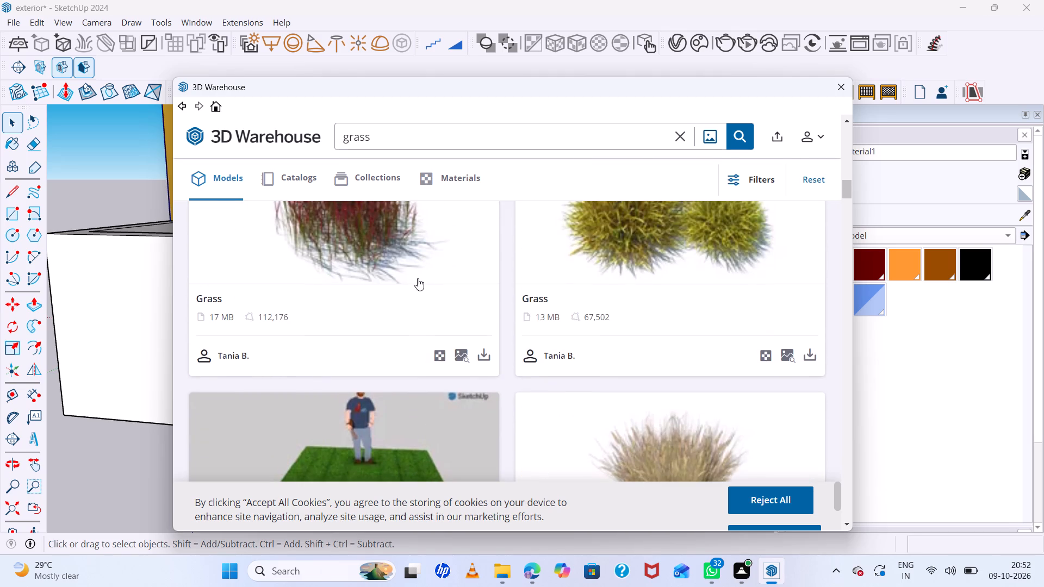
{"action": "scroll", "coordinate": [418, 278], "scroll_direction": "up", "scroll_amount": 5}
{"action": "scroll", "coordinate": [418, 278], "scroll_direction": "down", "scroll_amount": 4}
Download the 13 MB Grass model with three yellow-green clumps into the current file and place it on the ground before the boundary wall.
{"action": "left_click", "coordinate": [688, 278]}
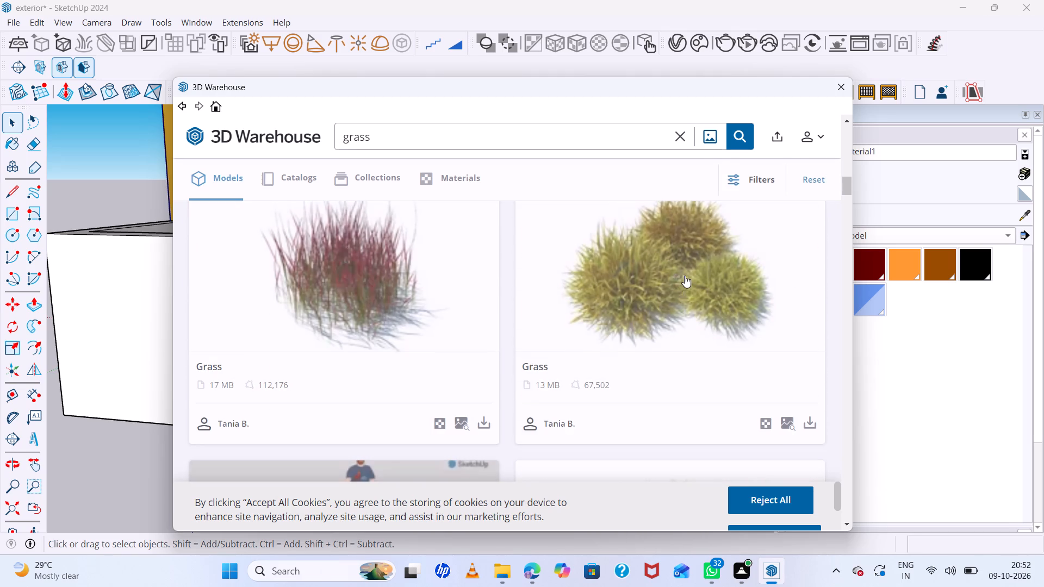
{"action": "scroll", "coordinate": [542, 282], "scroll_direction": "down", "scroll_amount": 5}
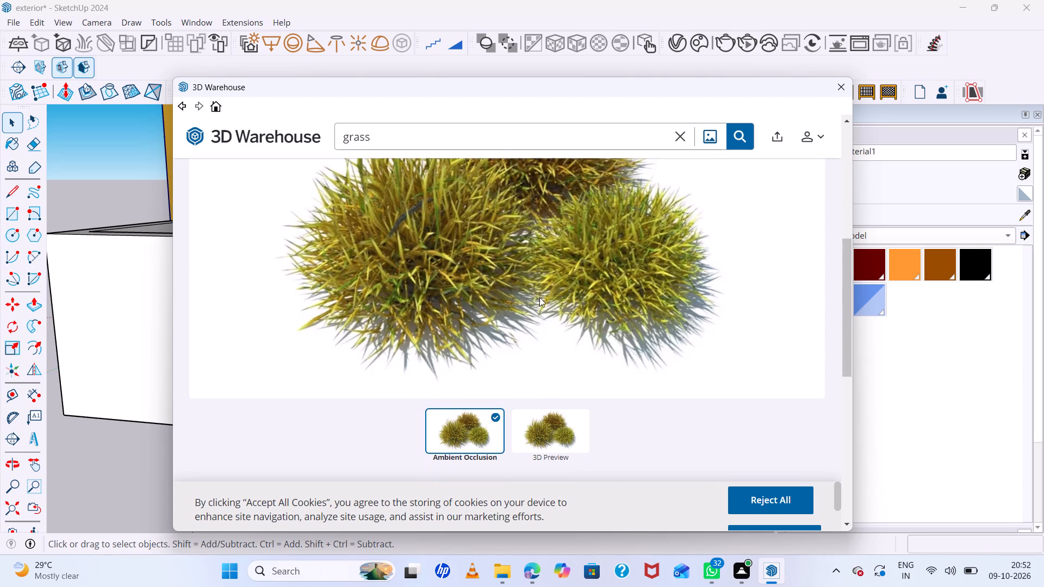
{"action": "scroll", "coordinate": [554, 304], "scroll_direction": "down", "scroll_amount": 3}
{"action": "left_click", "coordinate": [670, 351]}
{"action": "left_click", "coordinate": [700, 354]}
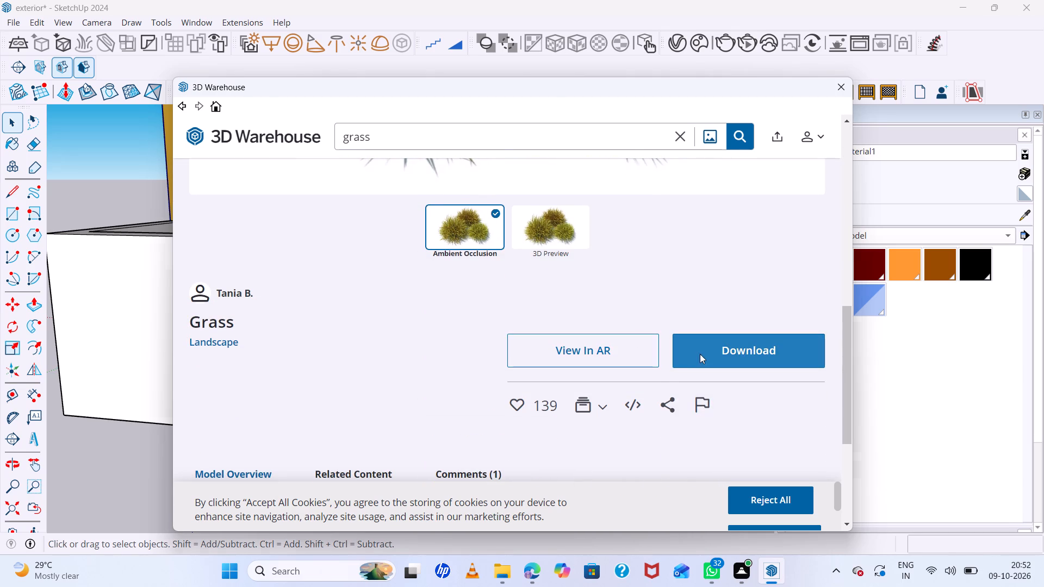
{"action": "left_click", "coordinate": [470, 324]}
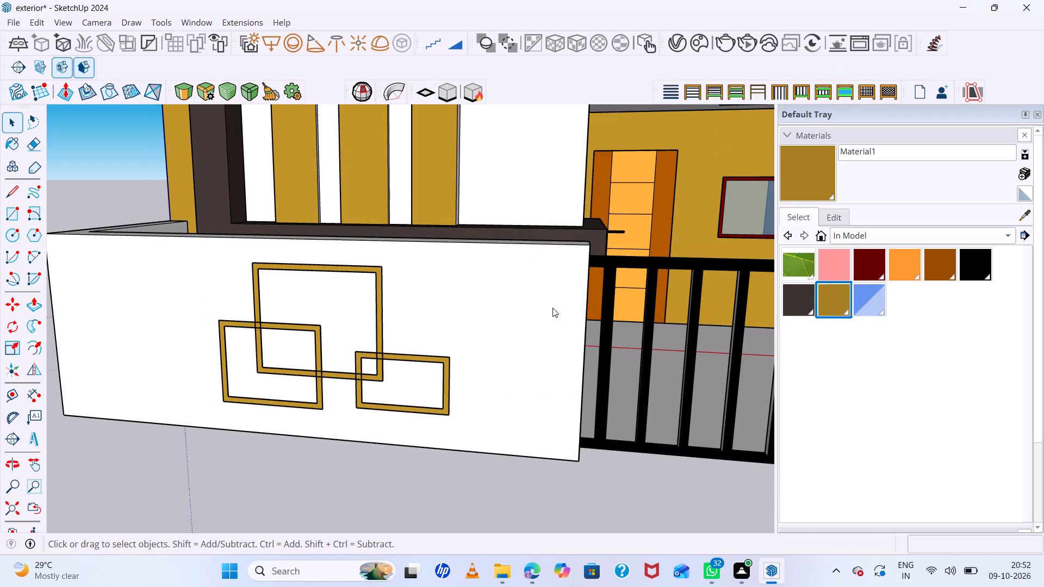
{"action": "scroll", "coordinate": [455, 392], "scroll_direction": "down", "scroll_amount": 1}
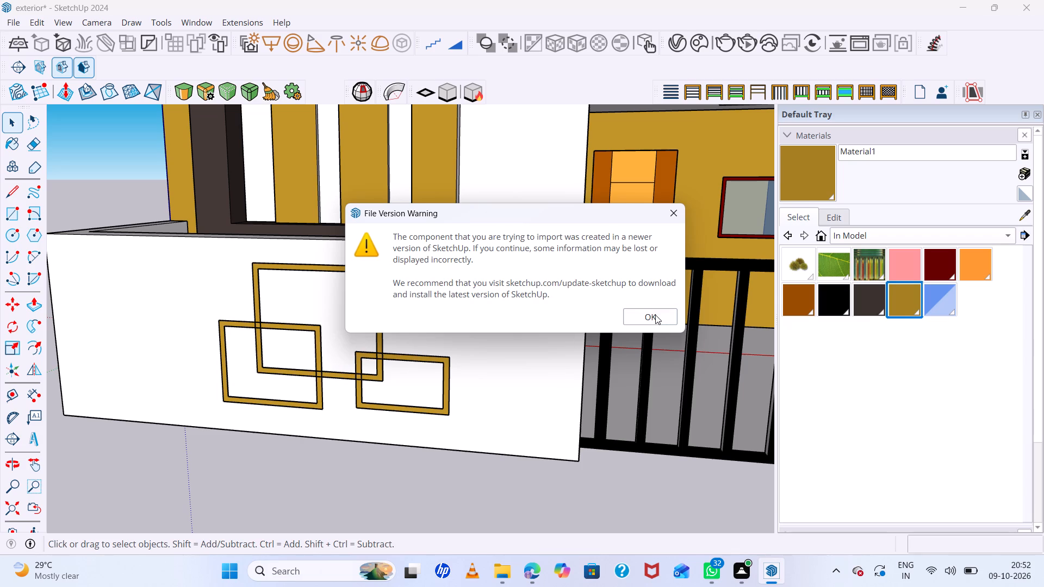
{"action": "left_click", "coordinate": [655, 315]}
{"action": "scroll", "coordinate": [329, 458], "scroll_direction": "down", "scroll_amount": 4}
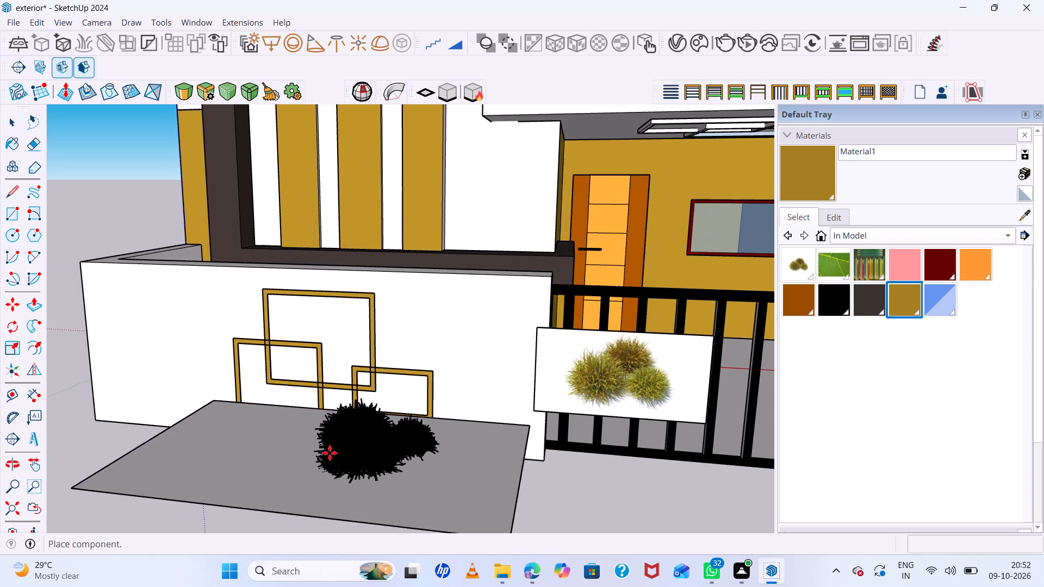
{"action": "scroll", "coordinate": [330, 453], "scroll_direction": "down", "scroll_amount": 9}
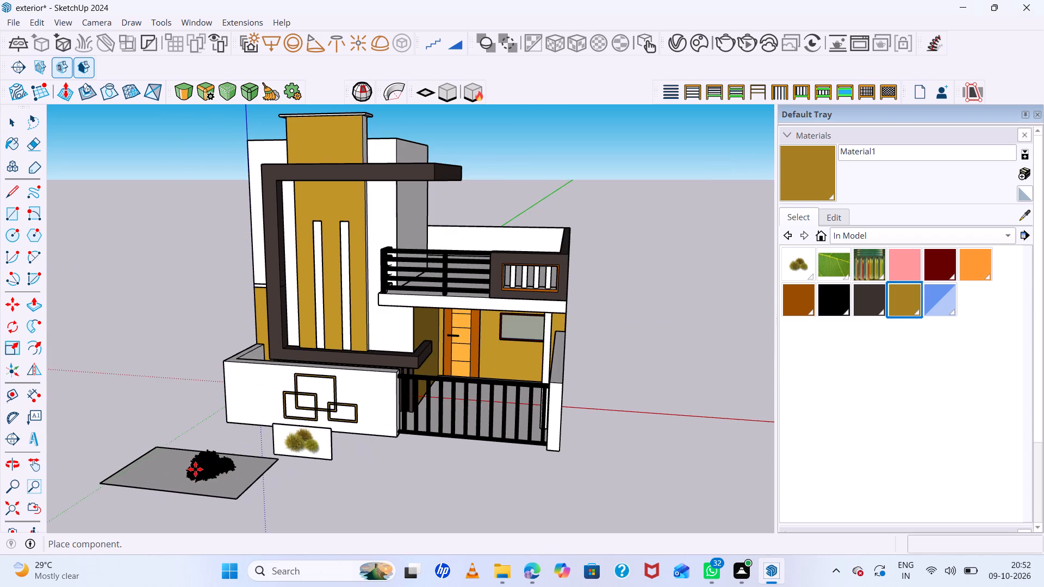
{"action": "left_click", "coordinate": [232, 470]}
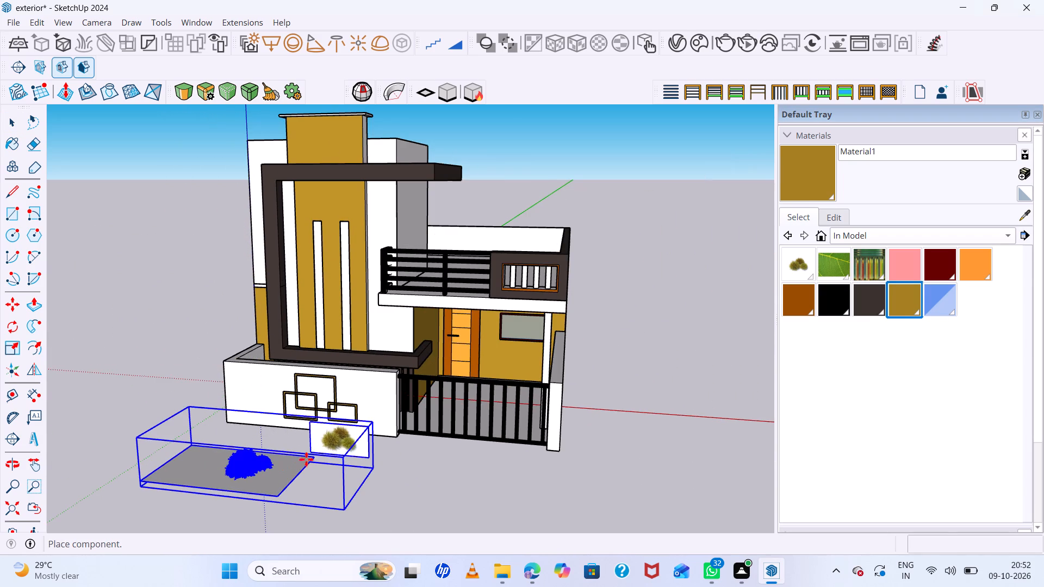
Explode the placed grass component into its separate parts.
{"action": "right_click", "coordinate": [332, 445]}
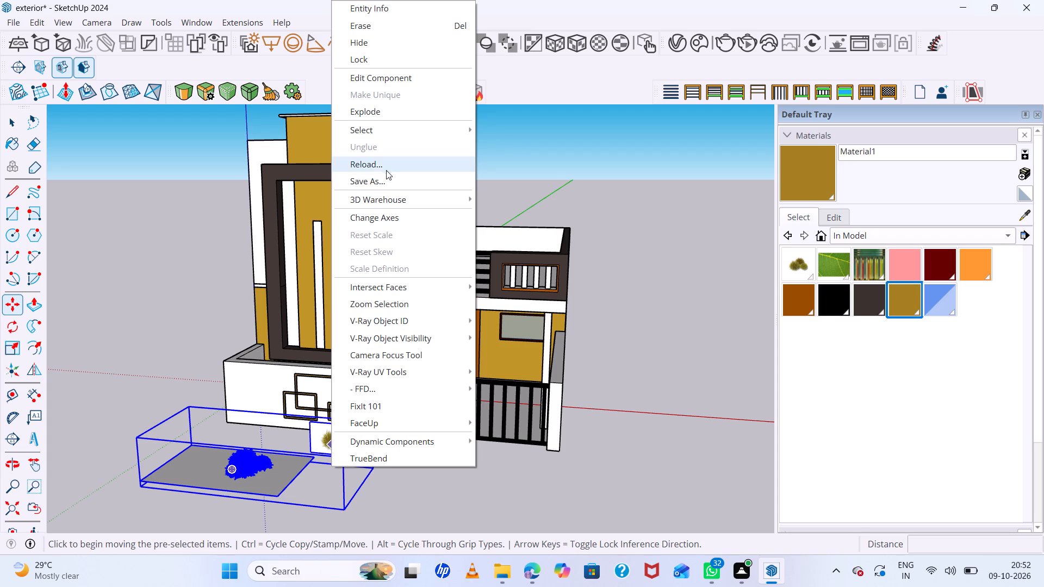
{"action": "left_click", "coordinate": [385, 114]}
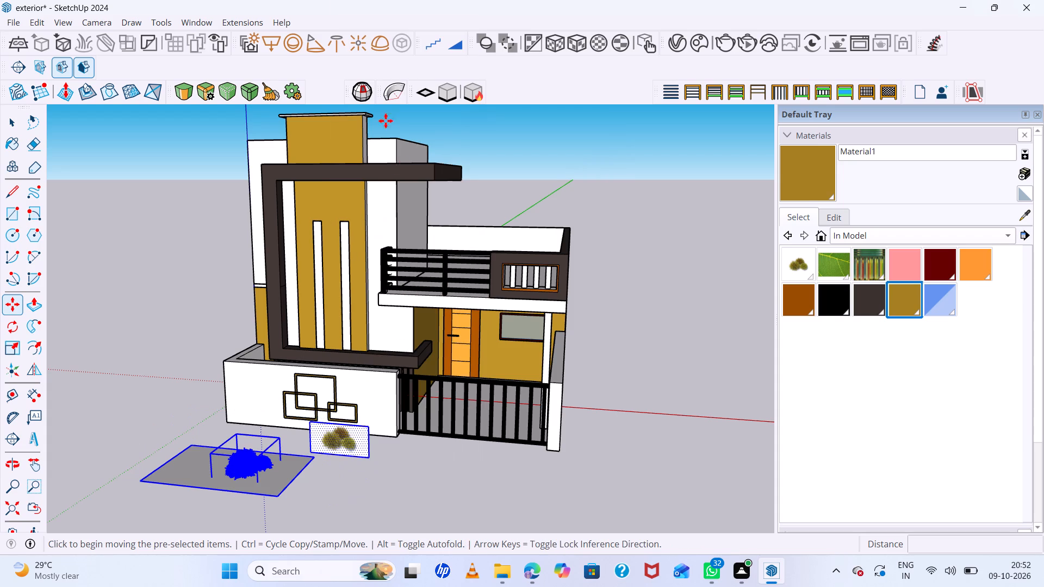
Delete the upright grass picture panel and the grey base plane, keeping only the grass clumps.
{"action": "scroll", "coordinate": [318, 463], "scroll_direction": "up", "scroll_amount": 4}
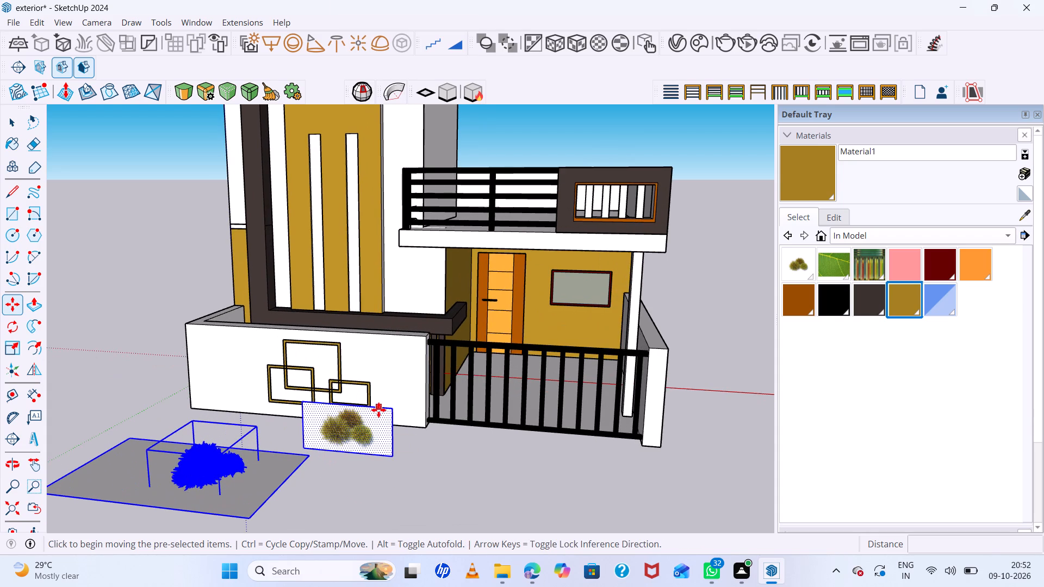
{"action": "key", "text": "space"}
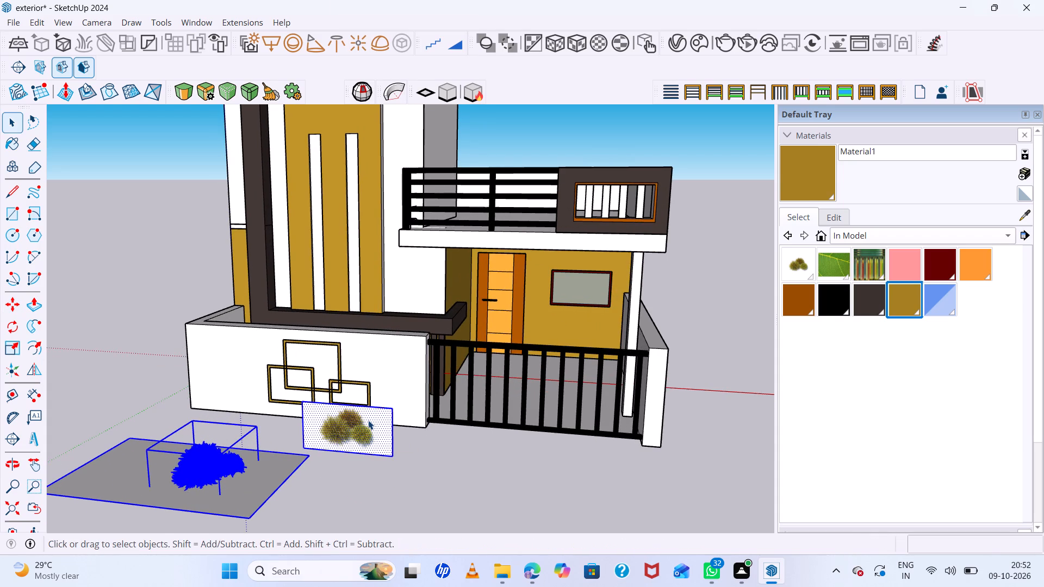
{"action": "double_click", "coordinate": [368, 420]}
{"action": "double_click", "coordinate": [369, 421]}
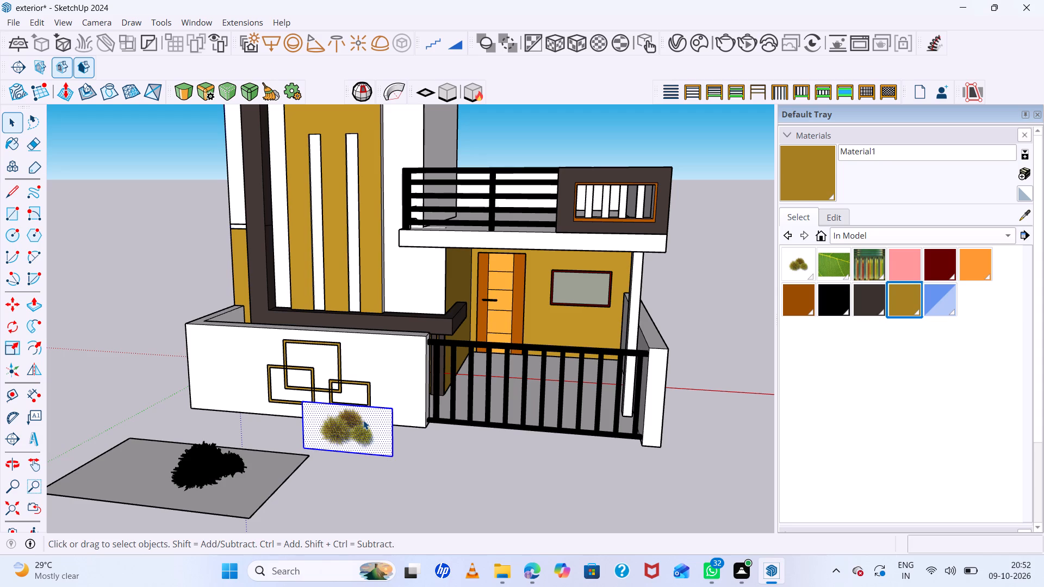
{"action": "key", "text": "Delete"}
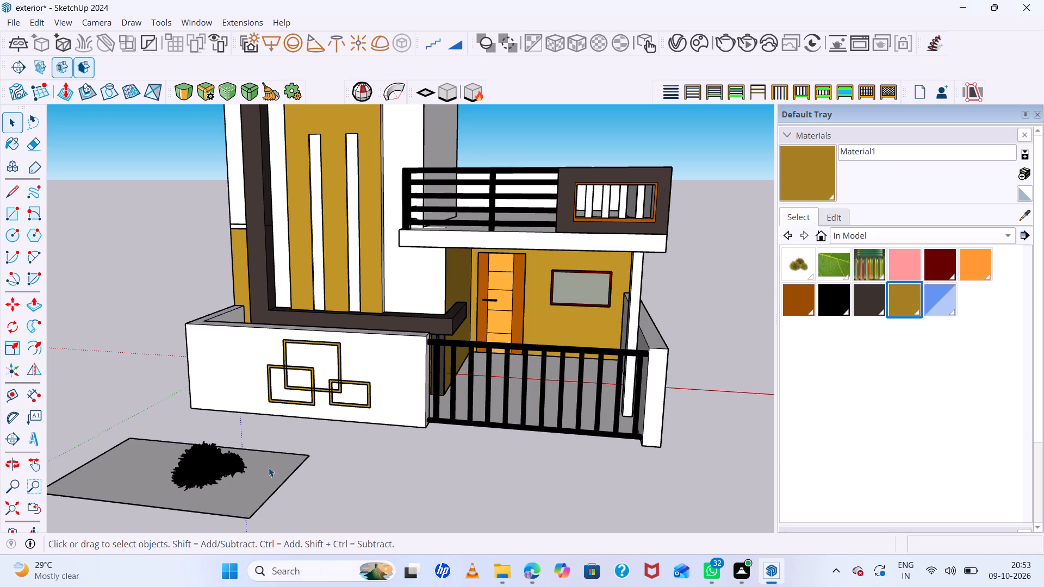
{"action": "left_click", "coordinate": [269, 467]}
{"action": "key", "text": "Delete"}
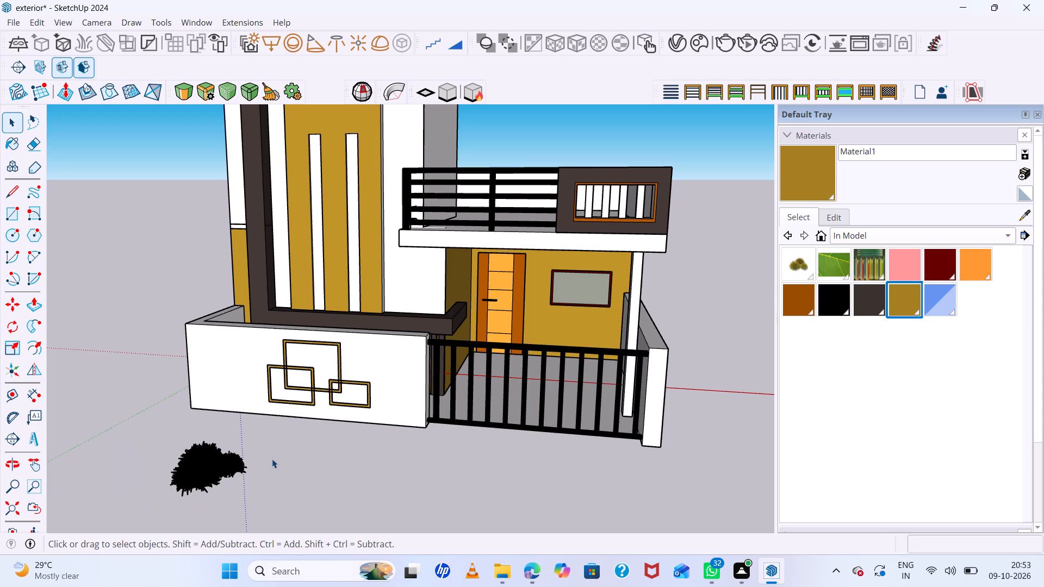
Examine the remaining grass clumps up close in front of the boundary wall.
{"action": "left_click", "coordinate": [201, 457]}
{"action": "scroll", "coordinate": [215, 469], "scroll_direction": "up", "scroll_amount": 9}
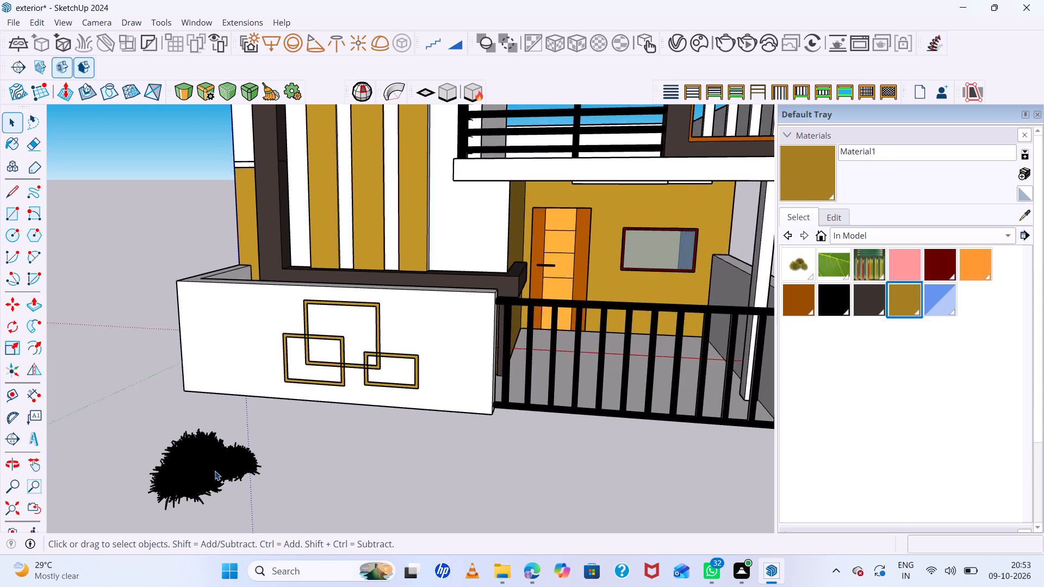
{"action": "middle_click_drag", "start_coordinate": [247, 476], "coordinate": [409, 462]}
{"action": "middle_click", "coordinate": [409, 462]}
{"action": "scroll", "coordinate": [580, 452], "scroll_direction": "up", "scroll_amount": 7}
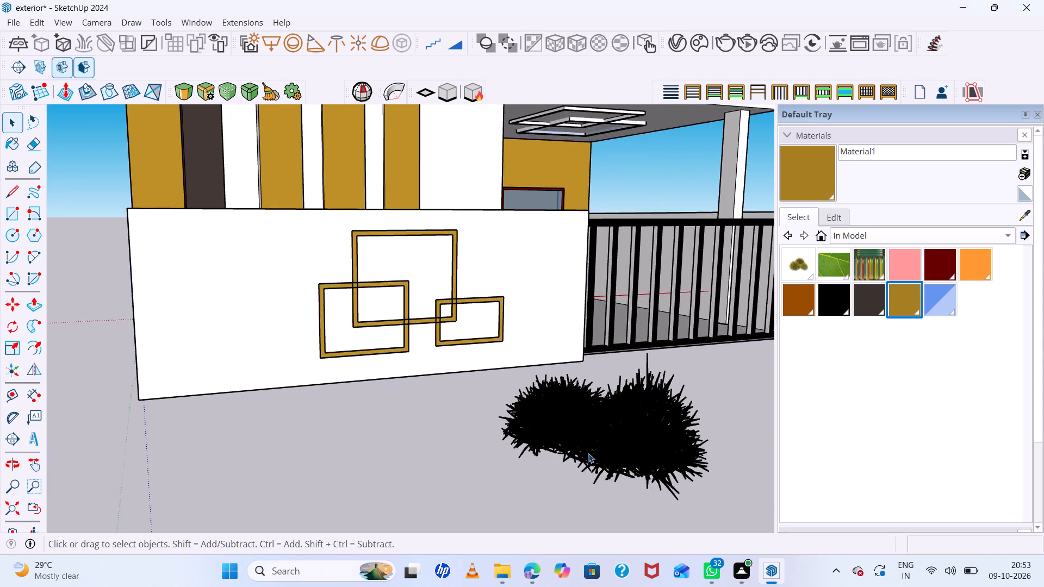
{"action": "scroll", "coordinate": [588, 451], "scroll_direction": "up", "scroll_amount": 15}
{"action": "scroll", "coordinate": [567, 420], "scroll_direction": "up", "scroll_amount": 8}
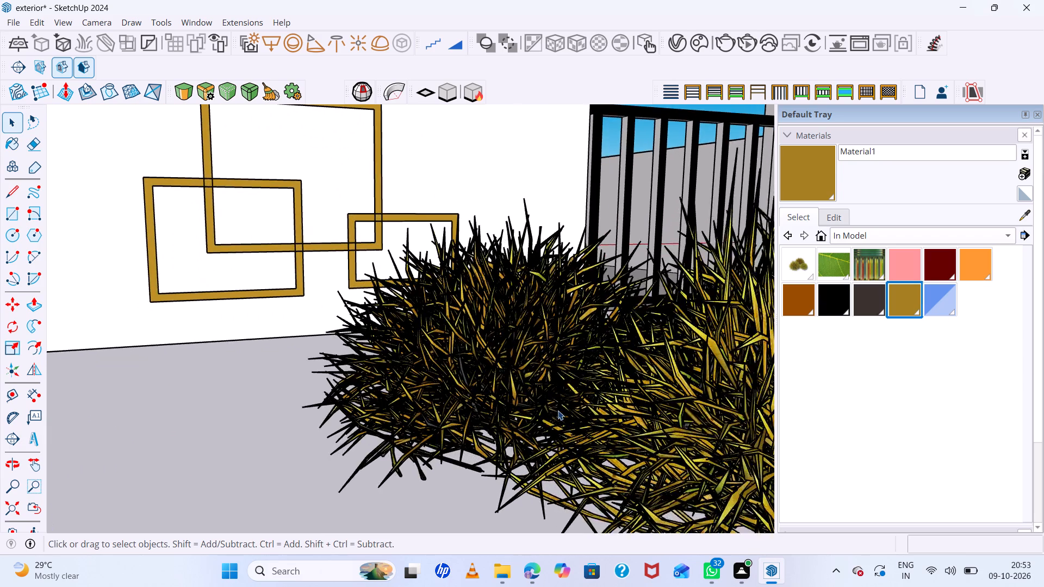
{"action": "scroll", "coordinate": [443, 354], "scroll_direction": "up", "scroll_amount": 8}
{"action": "scroll", "coordinate": [356, 336], "scroll_direction": "down", "scroll_amount": 9}
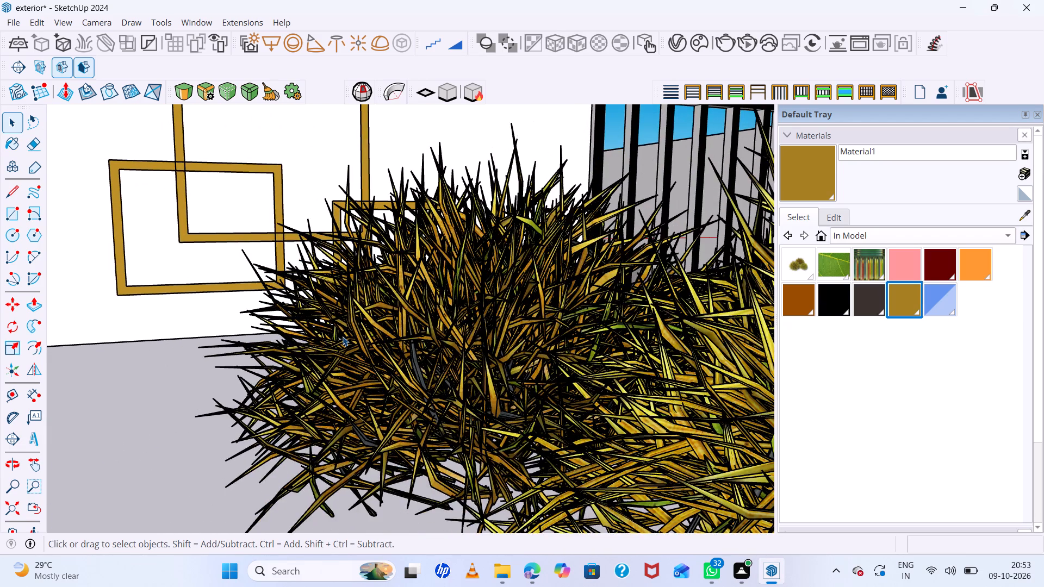
{"action": "scroll", "coordinate": [343, 336], "scroll_direction": "down", "scroll_amount": 15}
Move the grass clumps about 4' 7" towards the end of the boundary wall away from the gate.
{"action": "middle_click_drag", "start_coordinate": [578, 323], "coordinate": [487, 366]}
{"action": "middle_click", "coordinate": [487, 366]}
{"action": "key", "text": "m"}
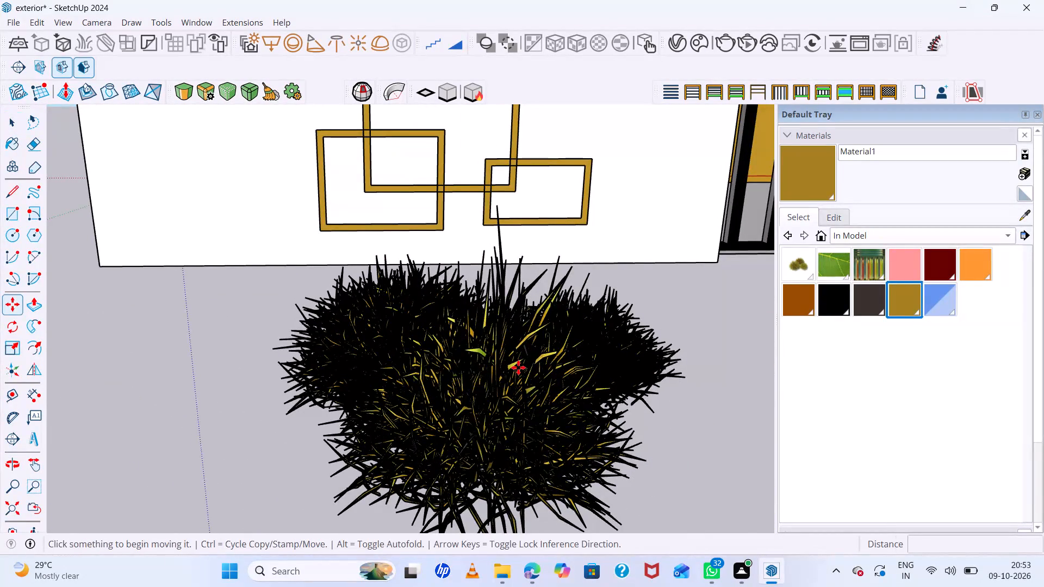
{"action": "left_click", "coordinate": [518, 367]}
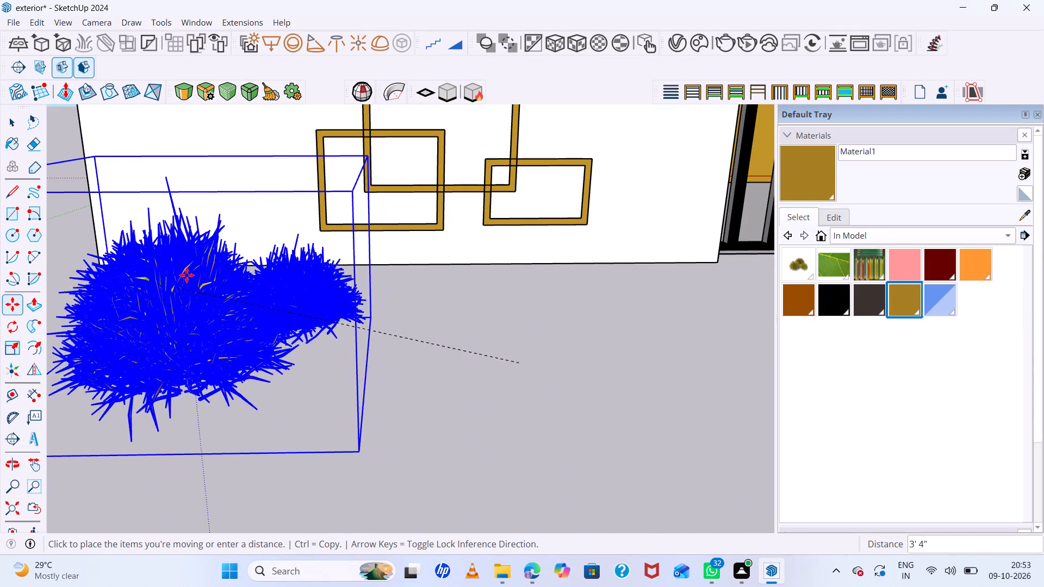
{"action": "left_click", "coordinate": [203, 251]}
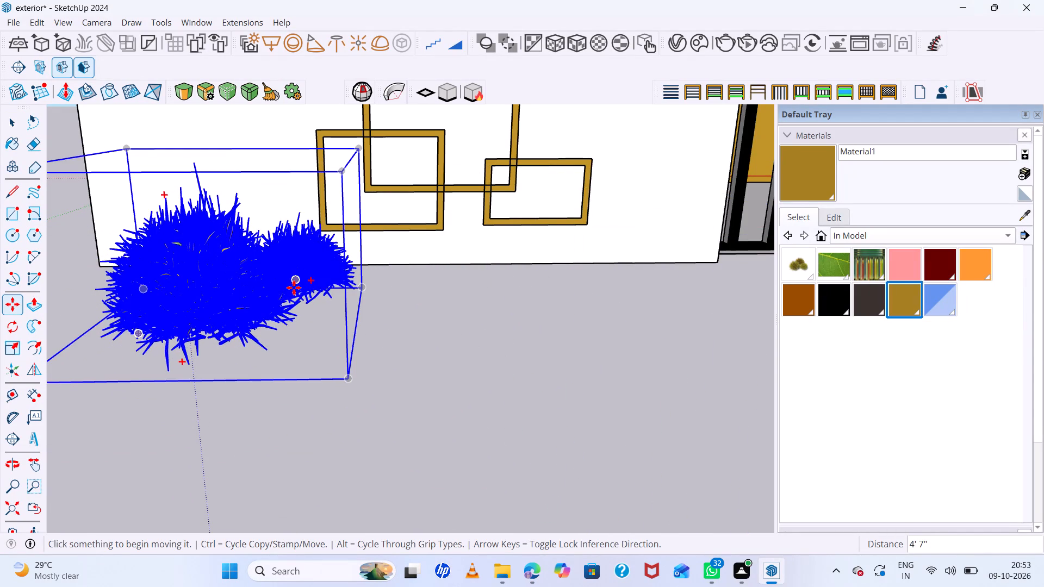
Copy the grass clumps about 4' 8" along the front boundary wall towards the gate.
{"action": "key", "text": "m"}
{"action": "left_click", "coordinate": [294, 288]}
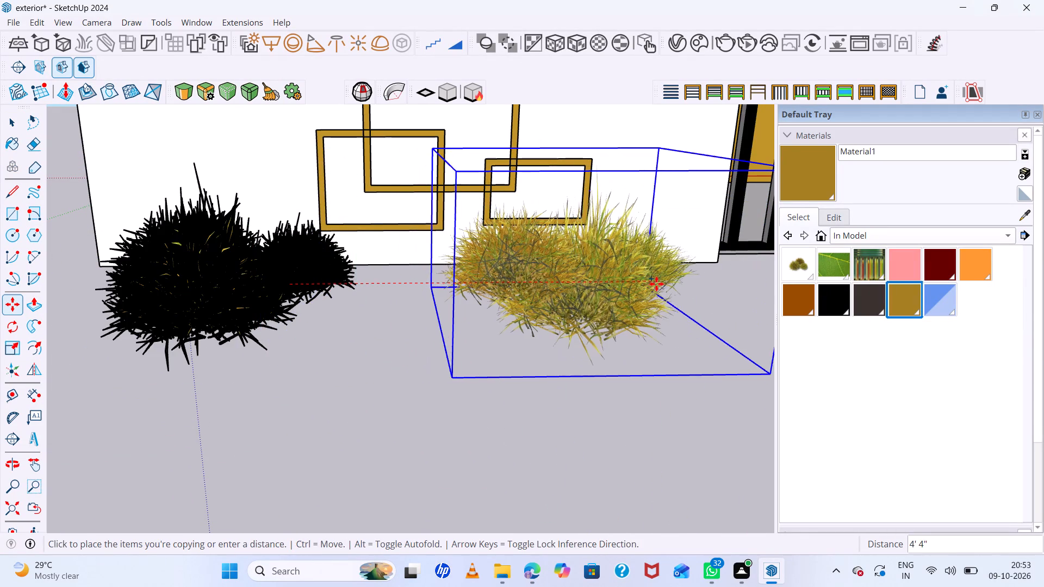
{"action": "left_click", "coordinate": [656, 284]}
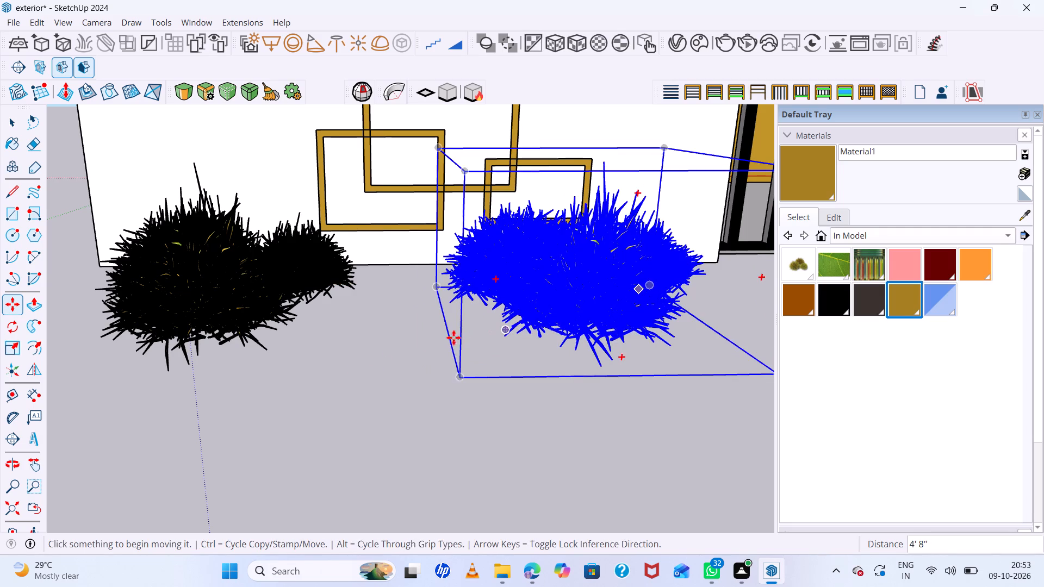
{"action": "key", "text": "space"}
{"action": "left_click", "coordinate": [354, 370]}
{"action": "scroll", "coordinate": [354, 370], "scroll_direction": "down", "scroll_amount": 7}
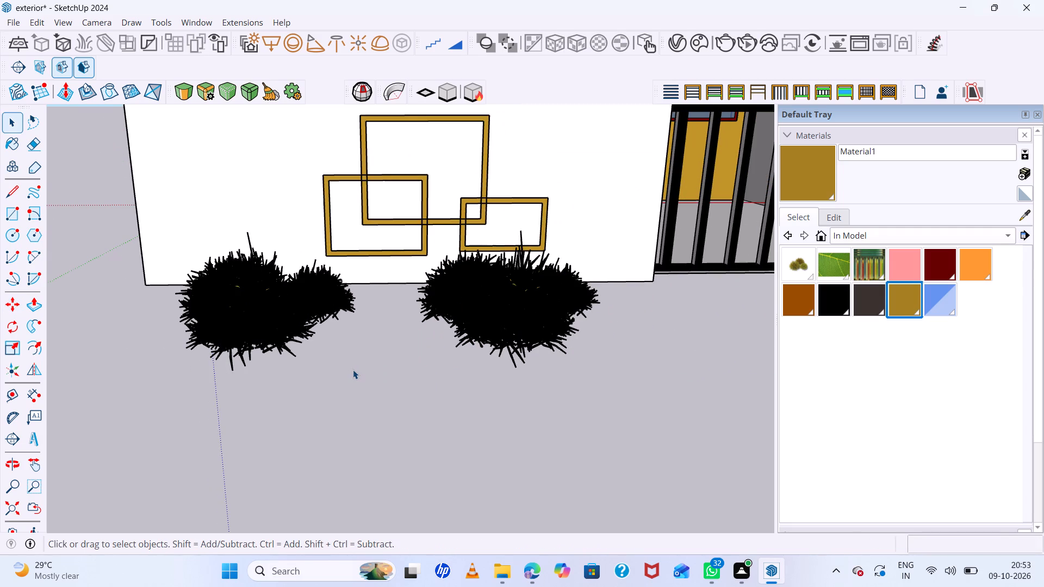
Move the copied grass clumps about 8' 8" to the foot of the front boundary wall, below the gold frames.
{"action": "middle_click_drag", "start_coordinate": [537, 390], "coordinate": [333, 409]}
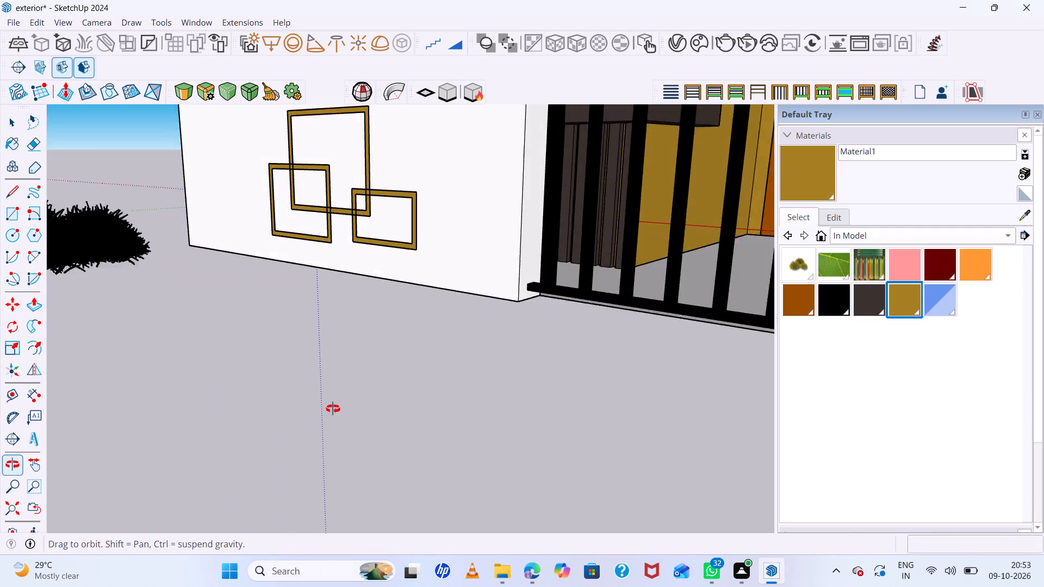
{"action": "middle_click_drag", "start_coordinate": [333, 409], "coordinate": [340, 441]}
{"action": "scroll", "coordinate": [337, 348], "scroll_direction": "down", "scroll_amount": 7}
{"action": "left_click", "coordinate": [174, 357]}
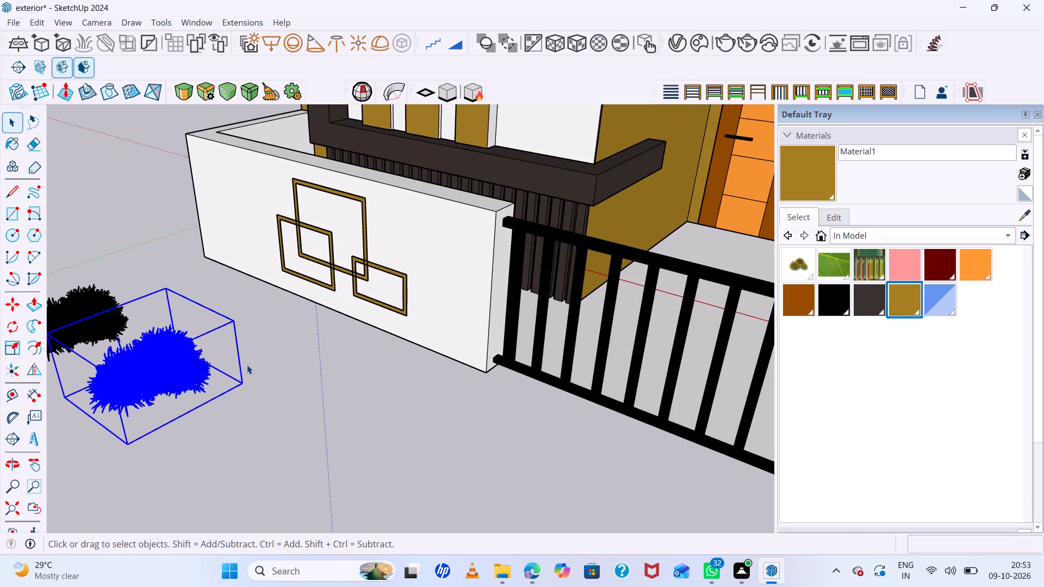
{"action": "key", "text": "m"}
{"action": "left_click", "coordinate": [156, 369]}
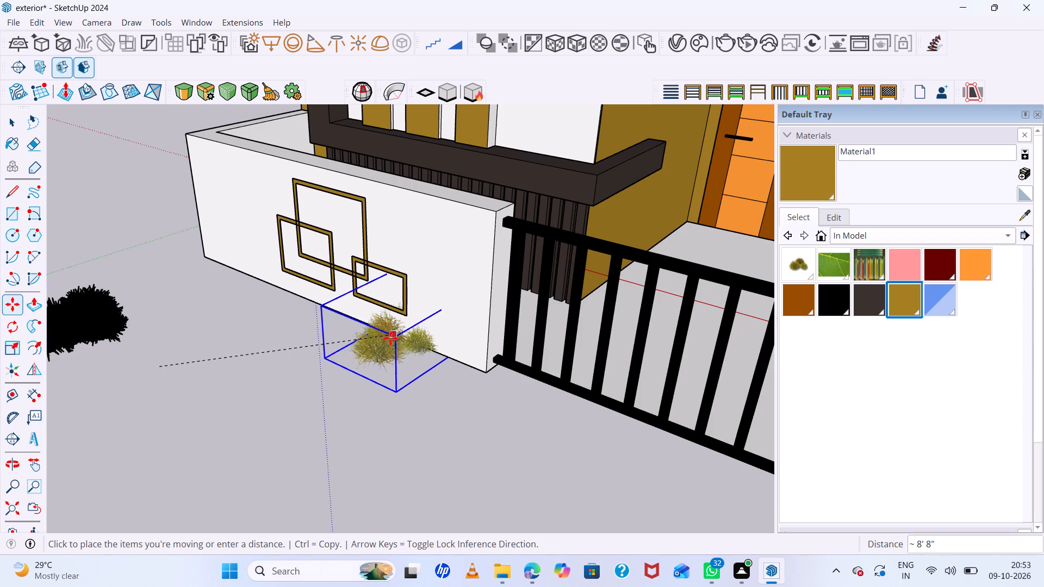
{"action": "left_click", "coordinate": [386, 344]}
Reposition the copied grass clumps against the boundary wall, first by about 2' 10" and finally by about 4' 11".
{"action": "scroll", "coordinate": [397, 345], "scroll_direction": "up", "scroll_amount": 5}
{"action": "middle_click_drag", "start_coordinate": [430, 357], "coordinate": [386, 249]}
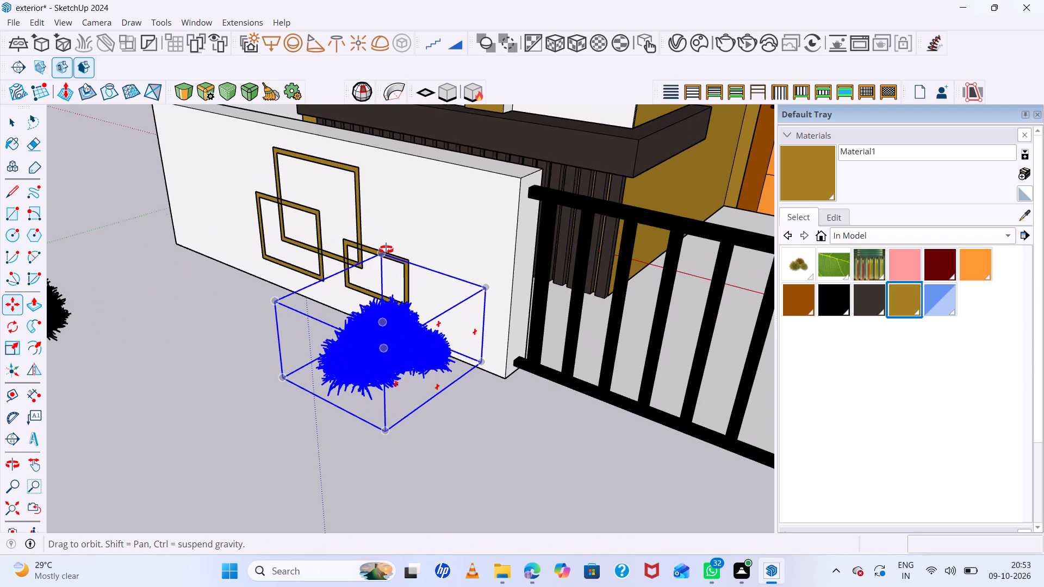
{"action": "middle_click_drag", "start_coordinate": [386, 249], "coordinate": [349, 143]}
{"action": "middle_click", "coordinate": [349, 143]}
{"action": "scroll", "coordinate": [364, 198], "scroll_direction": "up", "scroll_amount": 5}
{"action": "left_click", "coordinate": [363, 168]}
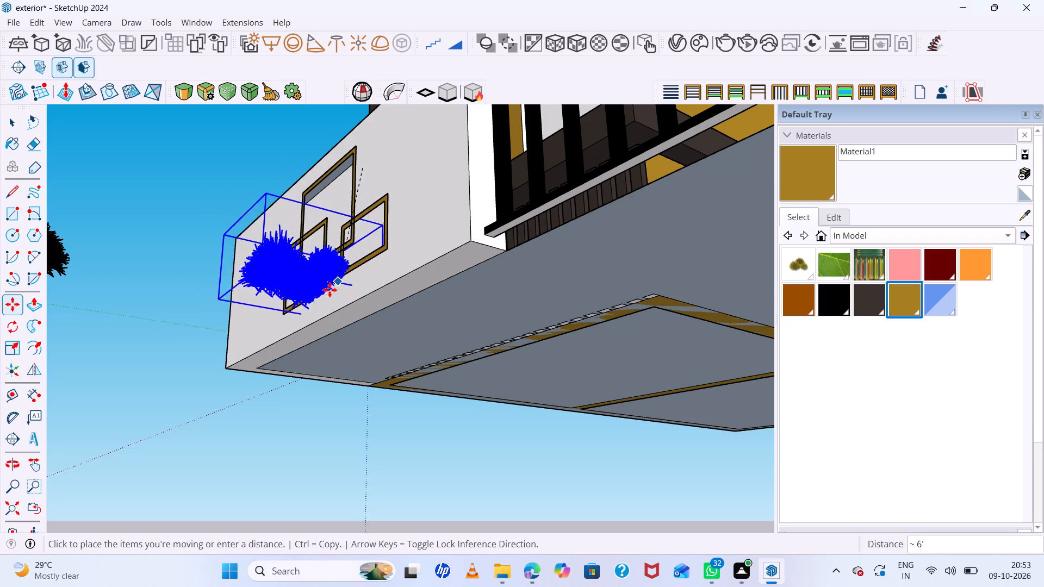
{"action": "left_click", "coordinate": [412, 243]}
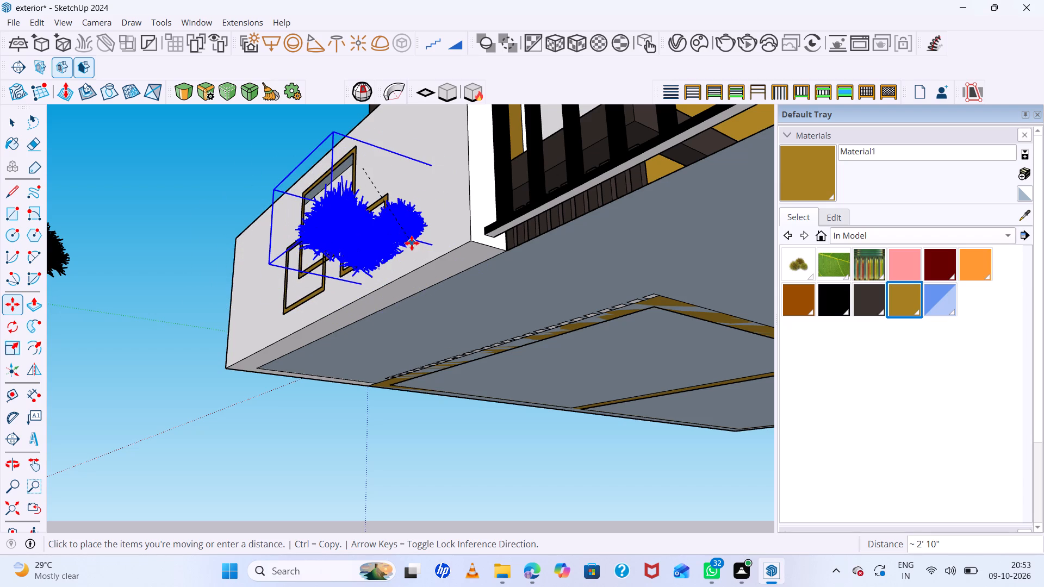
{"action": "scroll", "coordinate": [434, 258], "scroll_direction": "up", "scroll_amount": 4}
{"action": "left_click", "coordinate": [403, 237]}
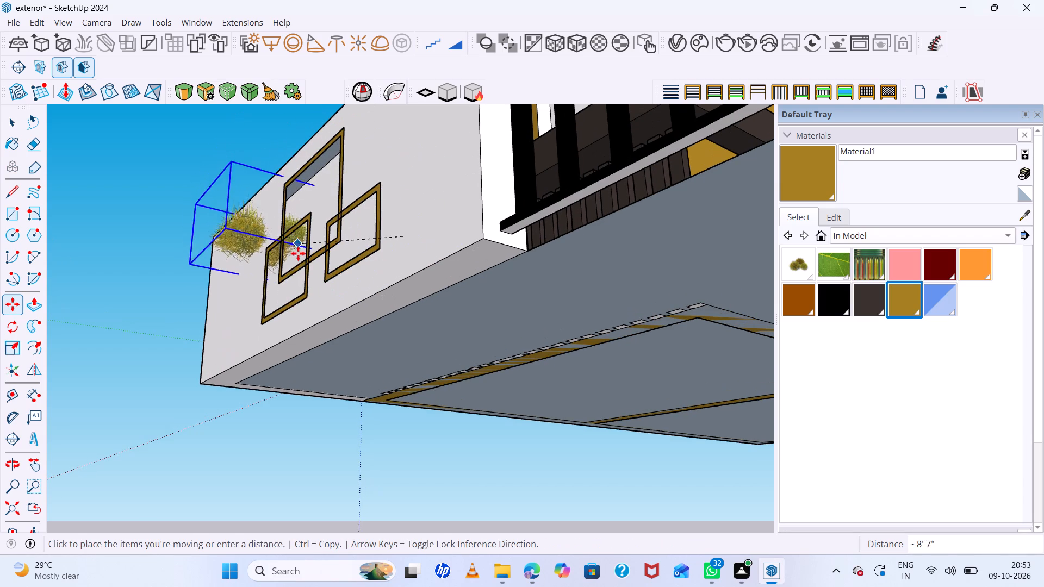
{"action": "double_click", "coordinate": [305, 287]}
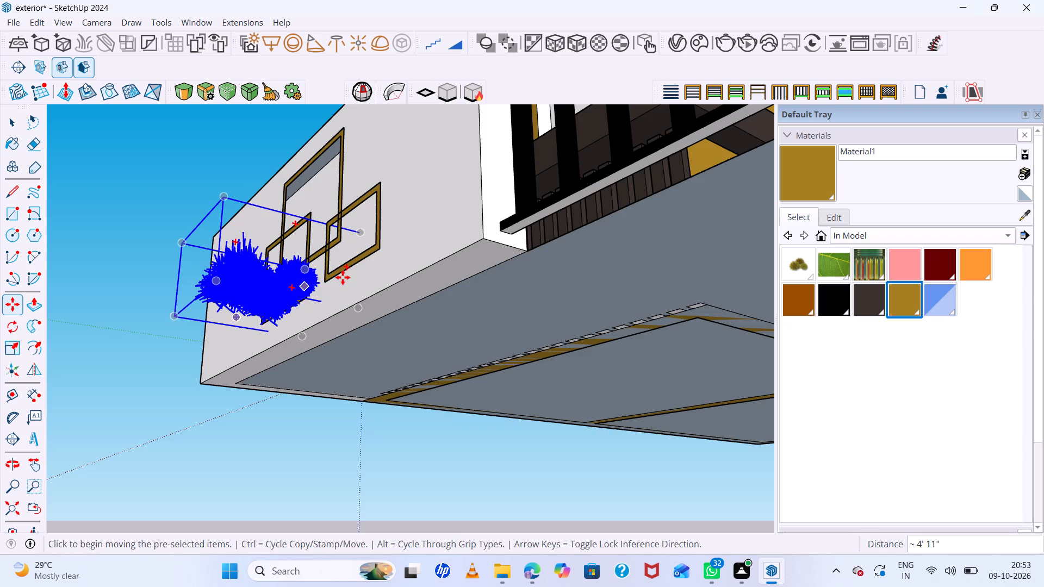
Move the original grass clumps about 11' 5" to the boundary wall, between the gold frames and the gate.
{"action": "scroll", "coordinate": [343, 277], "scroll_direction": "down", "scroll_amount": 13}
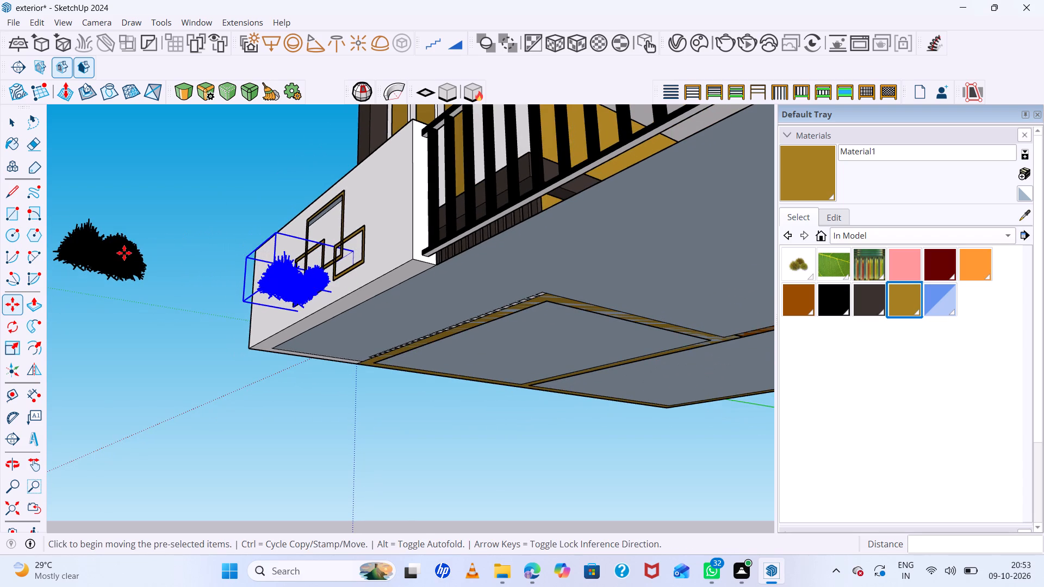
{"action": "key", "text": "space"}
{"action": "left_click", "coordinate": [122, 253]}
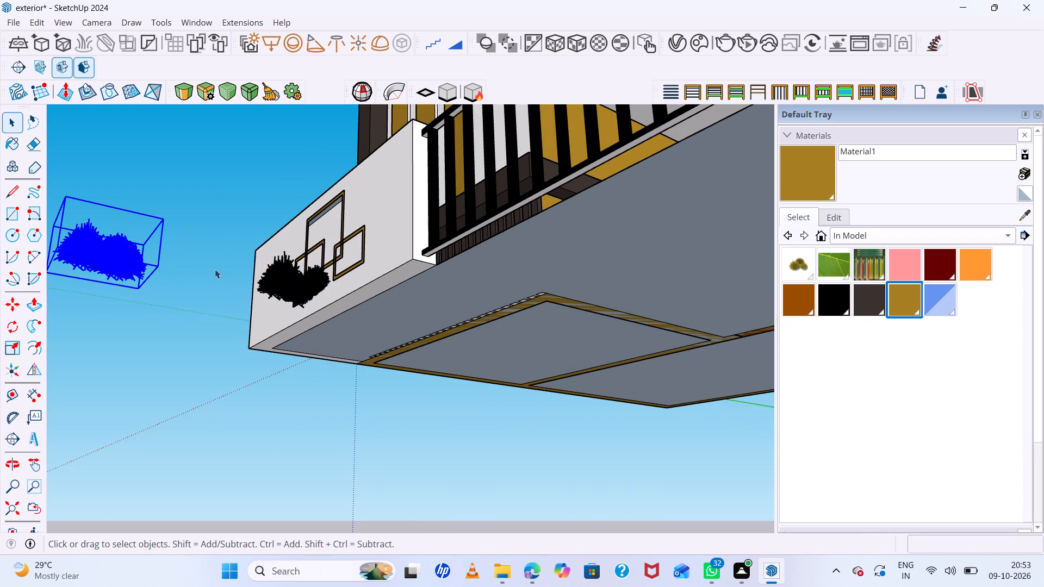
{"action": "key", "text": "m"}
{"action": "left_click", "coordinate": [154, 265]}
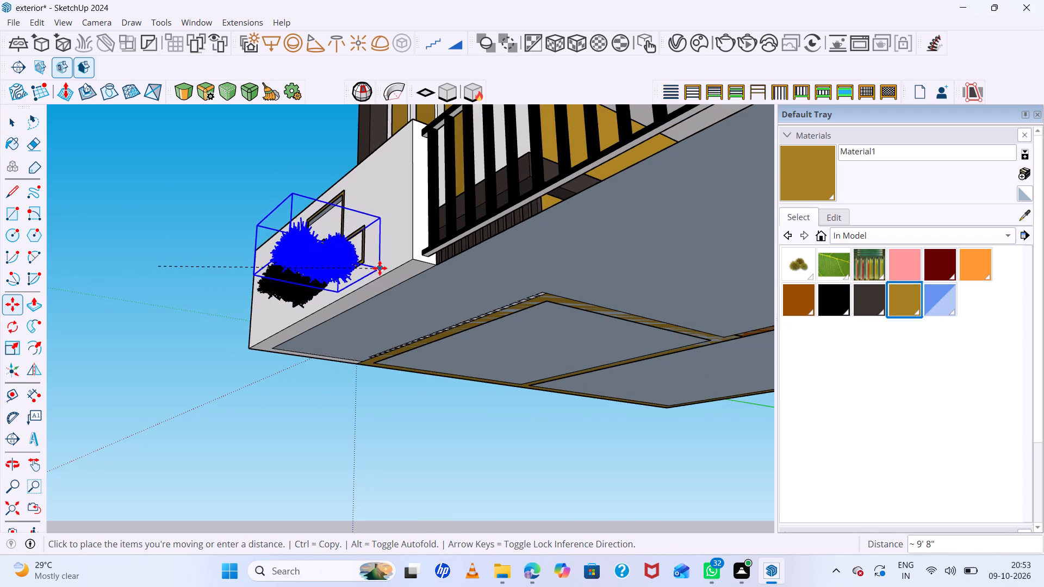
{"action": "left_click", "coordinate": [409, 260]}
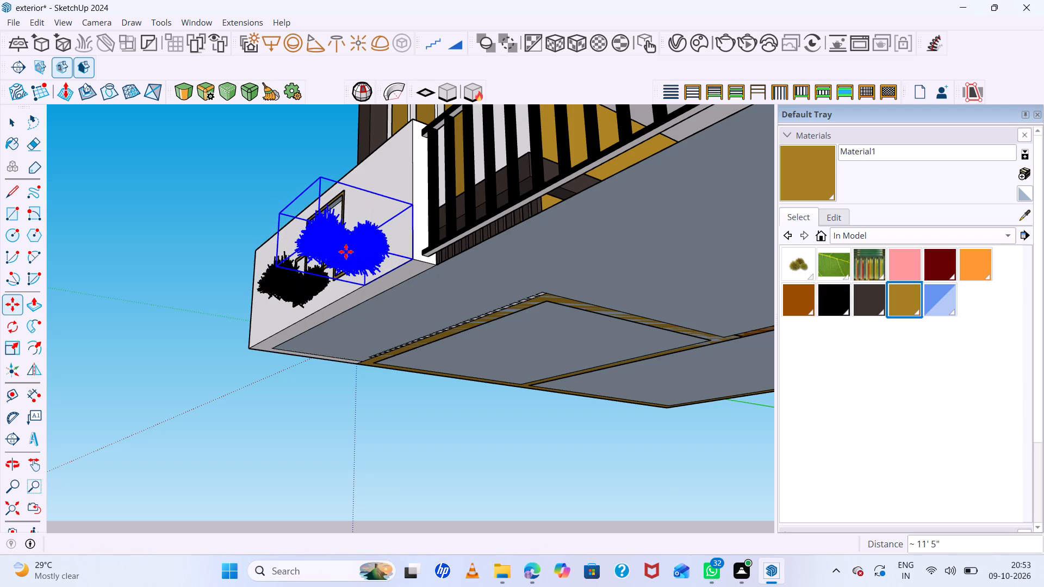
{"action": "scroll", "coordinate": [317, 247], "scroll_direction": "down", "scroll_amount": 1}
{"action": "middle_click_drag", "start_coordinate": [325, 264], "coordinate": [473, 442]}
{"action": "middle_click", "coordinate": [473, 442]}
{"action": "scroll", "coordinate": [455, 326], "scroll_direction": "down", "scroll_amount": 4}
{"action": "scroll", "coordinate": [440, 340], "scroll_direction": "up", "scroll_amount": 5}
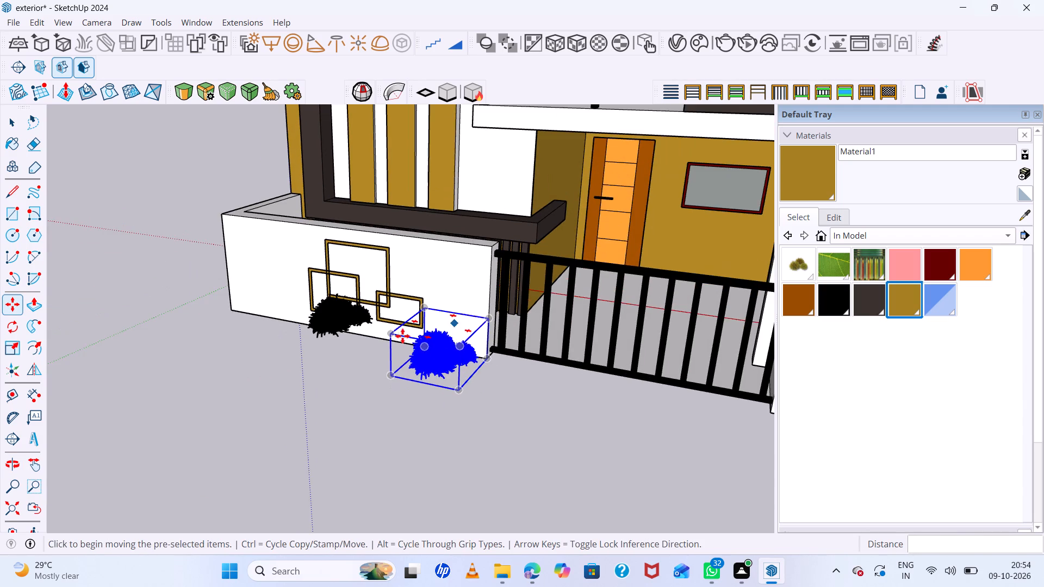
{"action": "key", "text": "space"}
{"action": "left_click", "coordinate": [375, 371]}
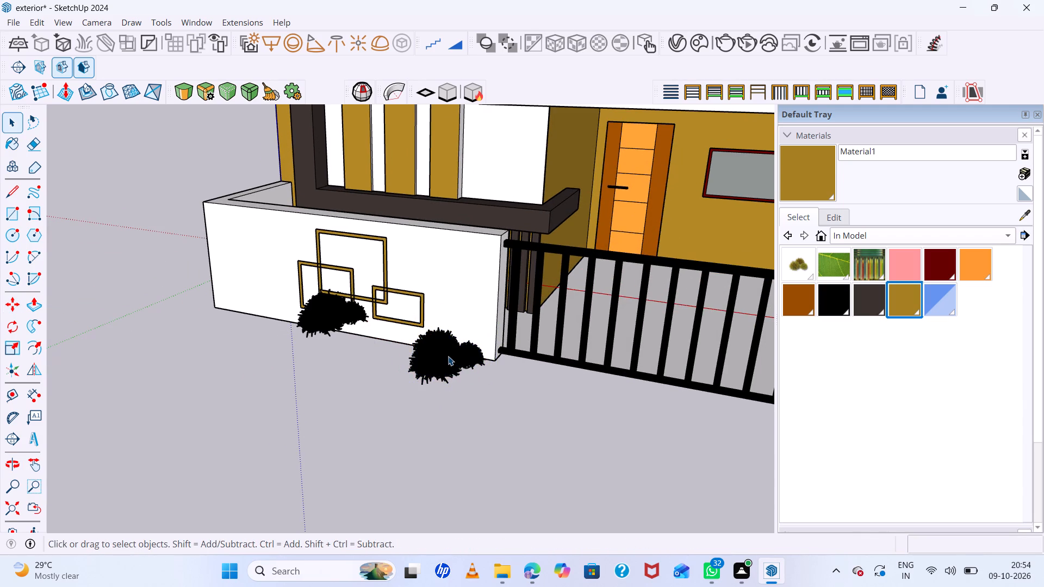
Delete both sets of grass clumps in front of the boundary wall.
{"action": "scroll", "coordinate": [449, 356], "scroll_direction": "up", "scroll_amount": 11}
{"action": "scroll", "coordinate": [442, 346], "scroll_direction": "up", "scroll_amount": 17}
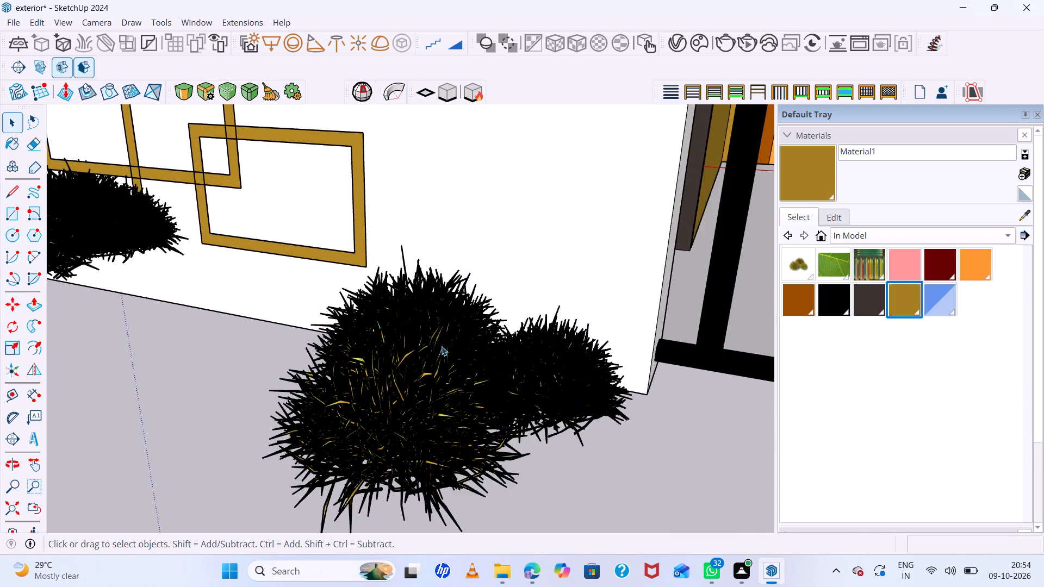
{"action": "scroll", "coordinate": [441, 345], "scroll_direction": "up", "scroll_amount": 6}
{"action": "left_click", "coordinate": [441, 345]}
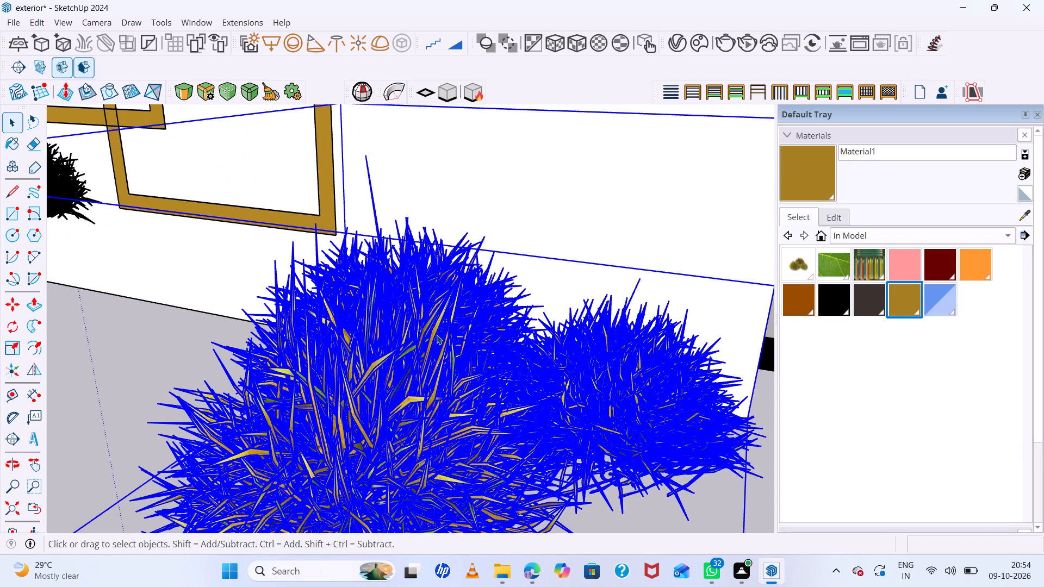
{"action": "key", "text": "Delete"}
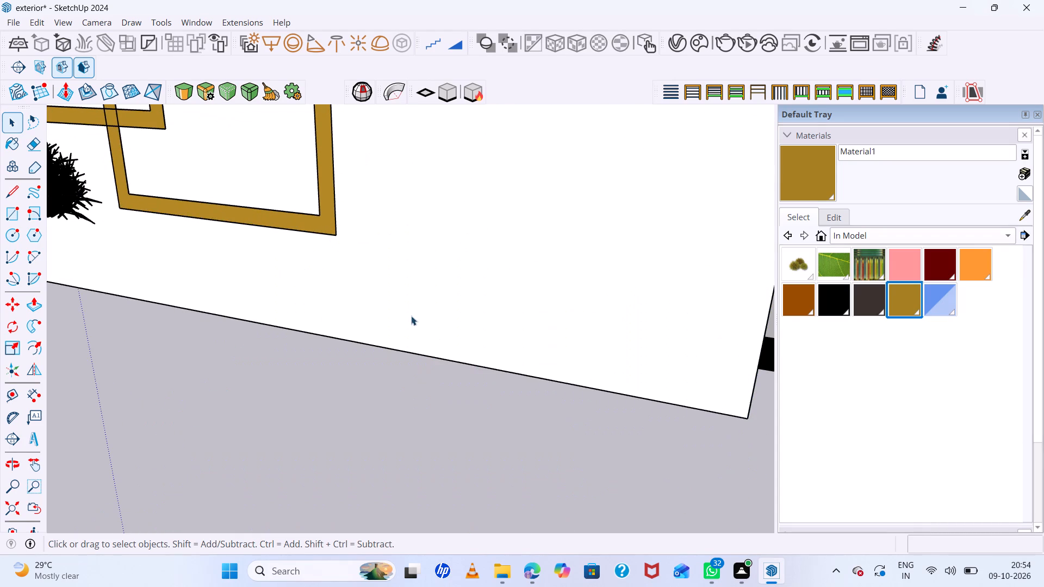
{"action": "scroll", "coordinate": [428, 376], "scroll_direction": "down", "scroll_amount": 16}
{"action": "scroll", "coordinate": [442, 421], "scroll_direction": "down", "scroll_amount": 9}
{"action": "scroll", "coordinate": [225, 320], "scroll_direction": "up", "scroll_amount": 4}
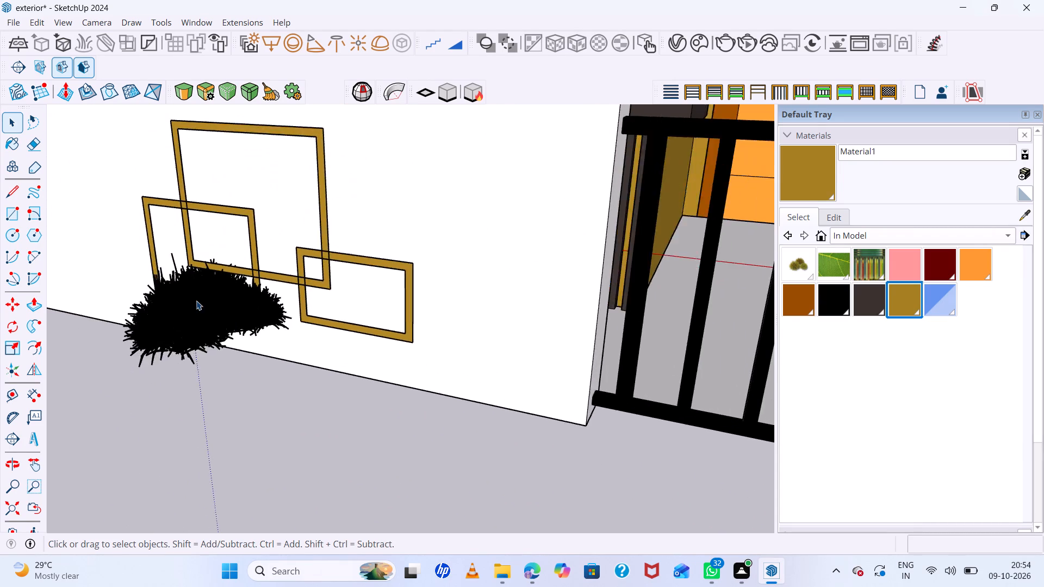
{"action": "scroll", "coordinate": [196, 301], "scroll_direction": "up", "scroll_amount": 2}
{"action": "left_click", "coordinate": [195, 299]}
{"action": "key", "text": "Delete"}
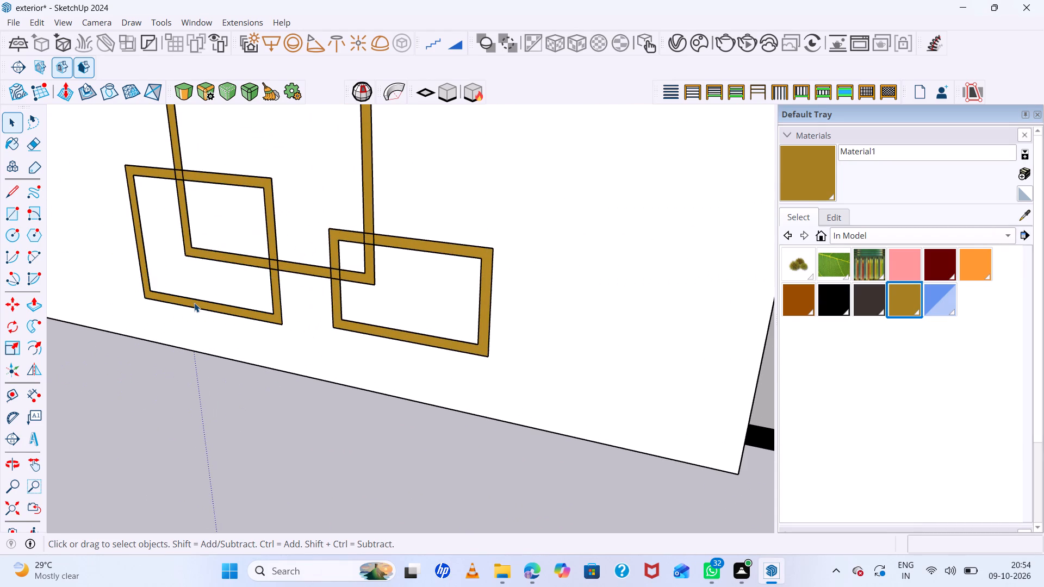
Examine the house exterior, including the front boundary wall, gate and balcony, from above, from below and from the gate side.
{"action": "scroll", "coordinate": [277, 296], "scroll_direction": "down", "scroll_amount": 8}
{"action": "scroll", "coordinate": [408, 321], "scroll_direction": "down", "scroll_amount": 7}
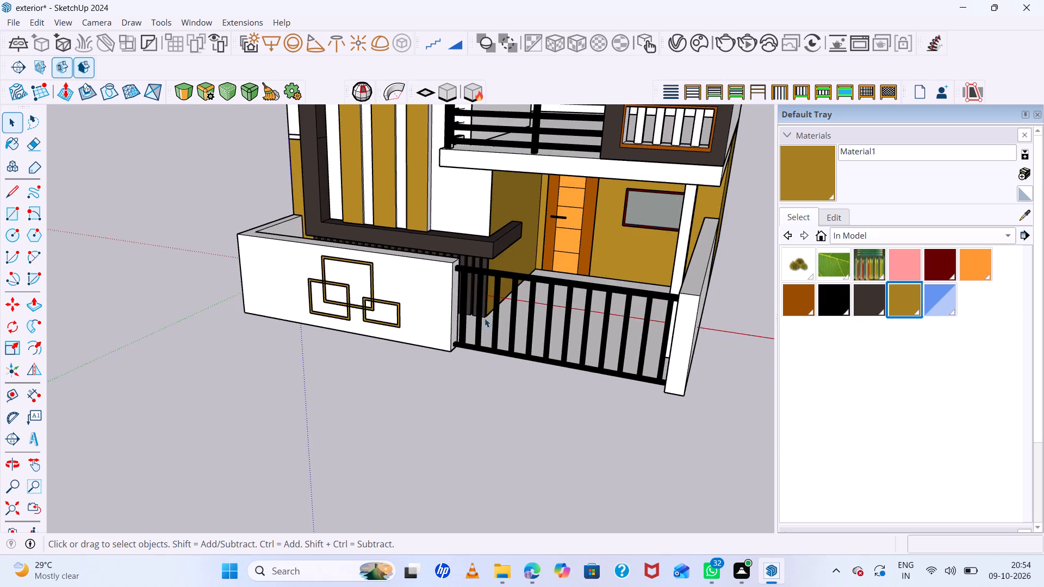
{"action": "scroll", "coordinate": [436, 293], "scroll_direction": "up", "scroll_amount": 5}
{"action": "middle_click_drag", "start_coordinate": [434, 320], "coordinate": [541, 359]}
{"action": "middle_click", "coordinate": [541, 359]}
{"action": "scroll", "coordinate": [439, 298], "scroll_direction": "down", "scroll_amount": 7}
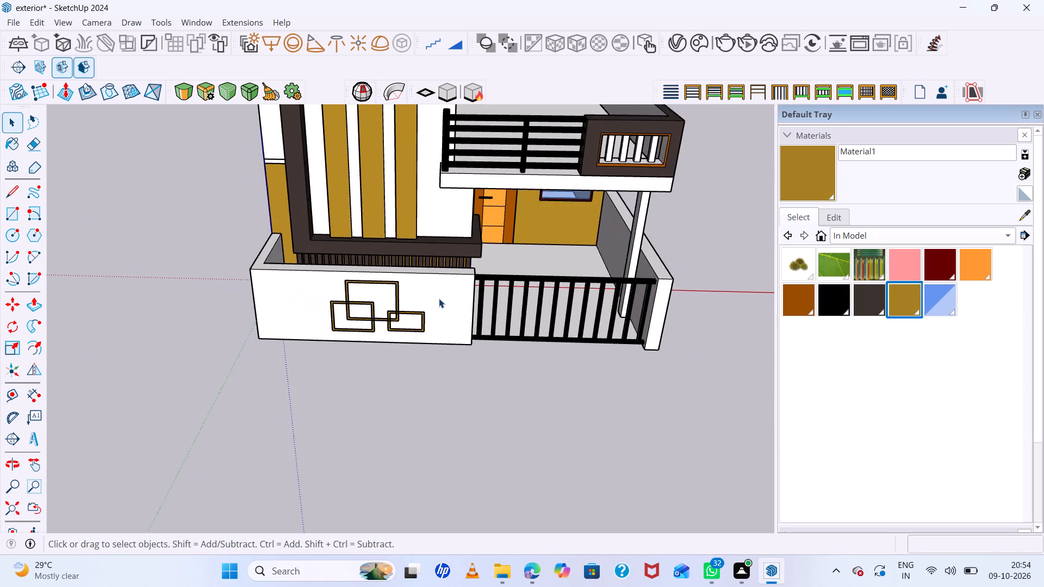
{"action": "scroll", "coordinate": [439, 298], "scroll_direction": "up", "scroll_amount": 7}
{"action": "scroll", "coordinate": [391, 274], "scroll_direction": "down", "scroll_amount": 7}
{"action": "scroll", "coordinate": [381, 360], "scroll_direction": "down", "scroll_amount": 7}
{"action": "middle_click_drag", "start_coordinate": [496, 410], "coordinate": [512, 206]}
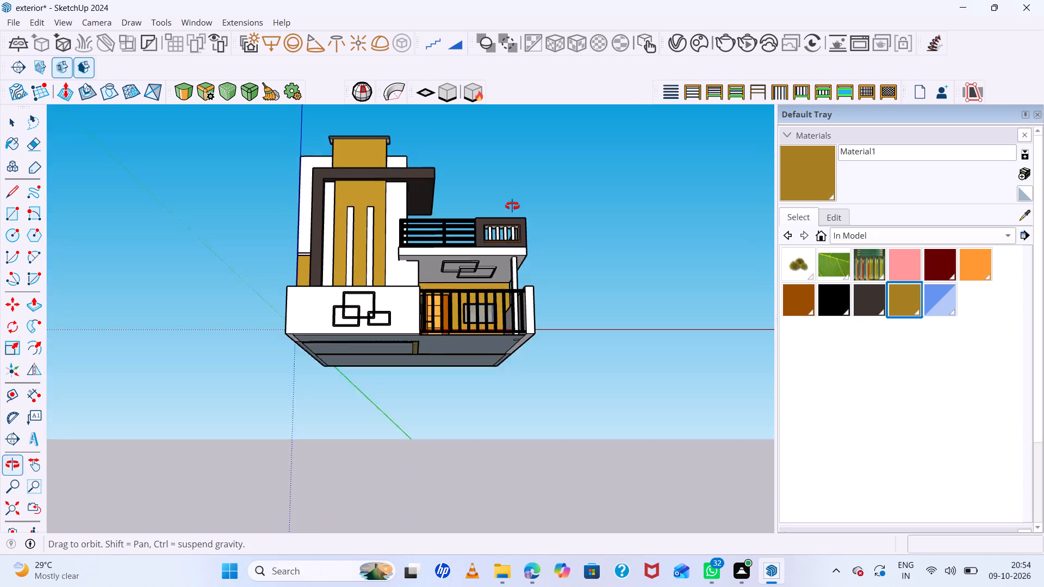
{"action": "middle_click_drag", "start_coordinate": [512, 206], "coordinate": [512, 195]}
{"action": "middle_click", "coordinate": [512, 195]}
{"action": "scroll", "coordinate": [388, 87], "scroll_direction": "up", "scroll_amount": 7}
{"action": "scroll", "coordinate": [409, 145], "scroll_direction": "up", "scroll_amount": 12}
{"action": "scroll", "coordinate": [417, 142], "scroll_direction": "down", "scroll_amount": 6}
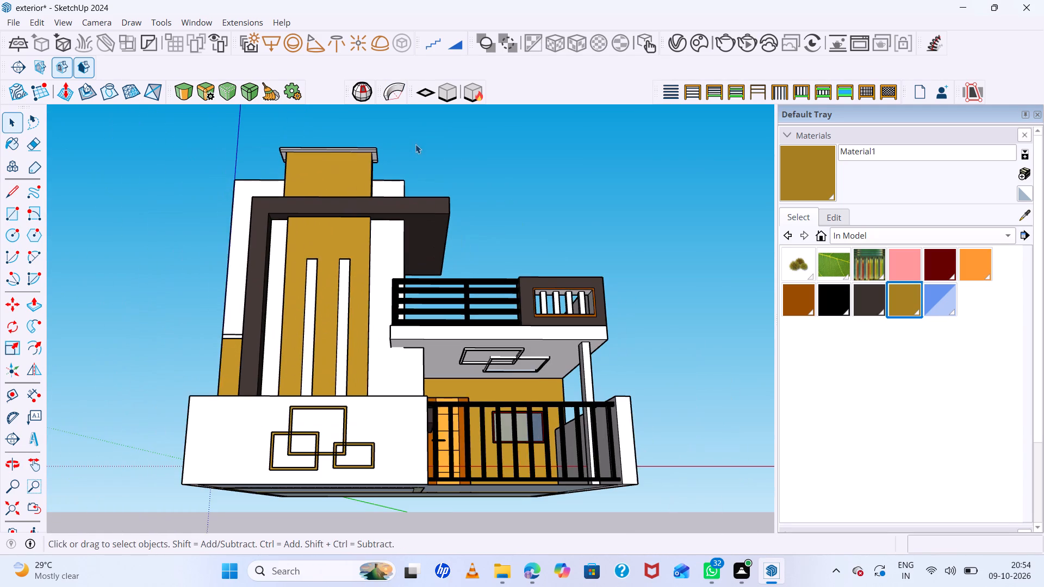
{"action": "middle_click_drag", "start_coordinate": [593, 271], "coordinate": [363, 503]}
{"action": "middle_click_drag", "start_coordinate": [363, 504], "coordinate": [440, 492]}
{"action": "middle_click", "coordinate": [451, 488]}
{"action": "middle_click", "coordinate": [451, 488]}
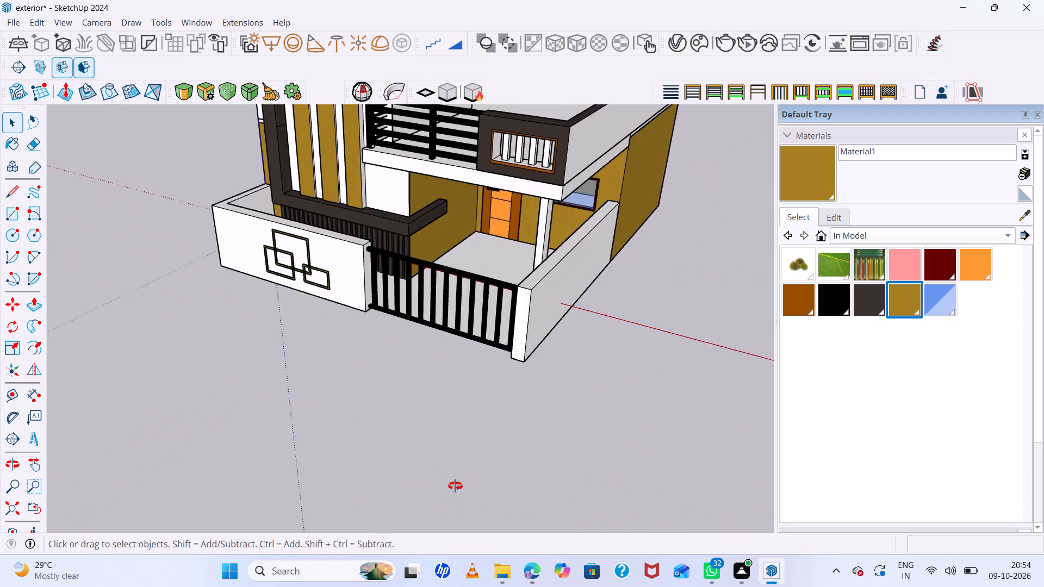
{"action": "middle_click", "coordinate": [455, 486]}
{"action": "scroll", "coordinate": [549, 258], "scroll_direction": "up", "scroll_amount": 7}
{"action": "scroll", "coordinate": [549, 248], "scroll_direction": "down", "scroll_amount": 7}
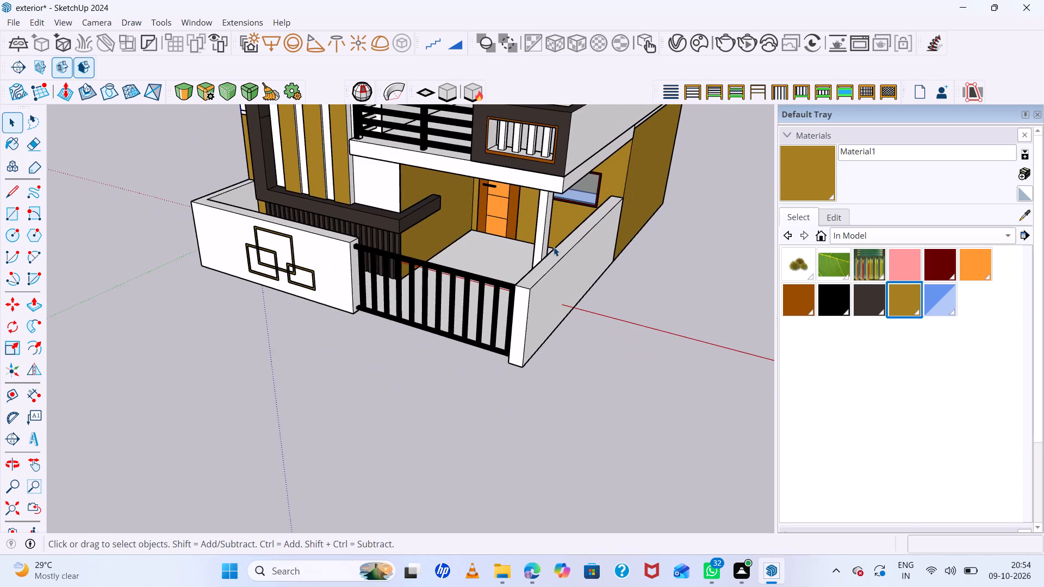
{"action": "scroll", "coordinate": [555, 246], "scroll_direction": "down", "scroll_amount": 7}
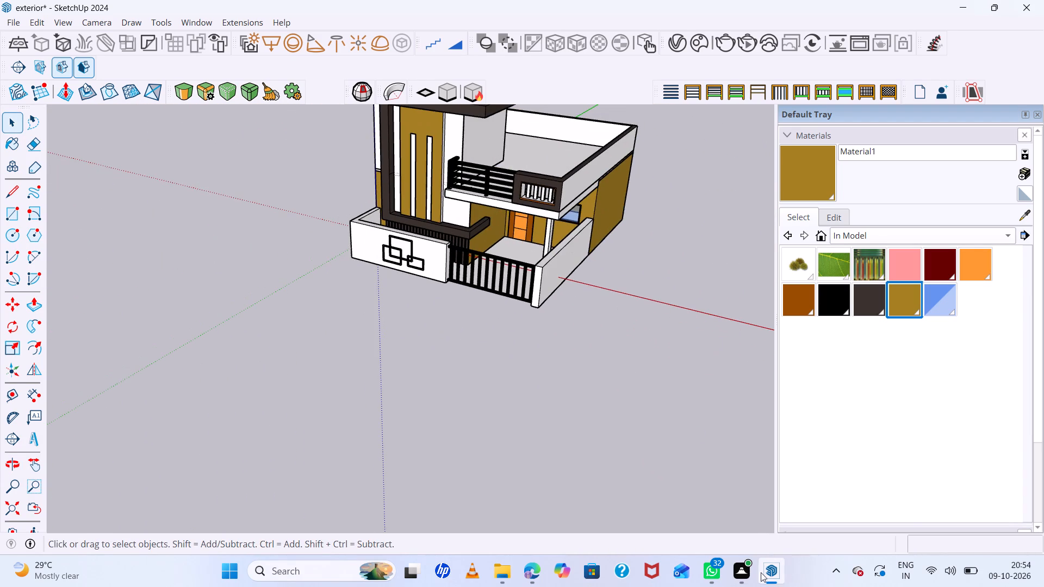
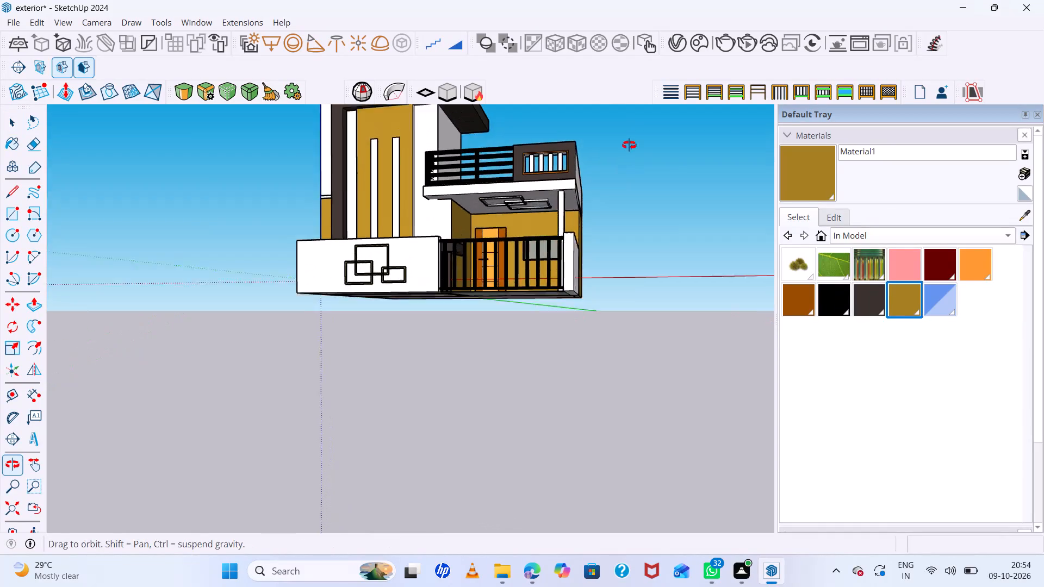
Examine the house exterior, including the balcony railing, porch ceiling frames, terrace and front boundary wall, from close up, above and afar.
{"action": "middle_click", "coordinate": [627, 127]}
{"action": "scroll", "coordinate": [583, 161], "scroll_direction": "up", "scroll_amount": 6}
{"action": "scroll", "coordinate": [536, 178], "scroll_direction": "up", "scroll_amount": 5}
{"action": "scroll", "coordinate": [489, 218], "scroll_direction": "up", "scroll_amount": 5}
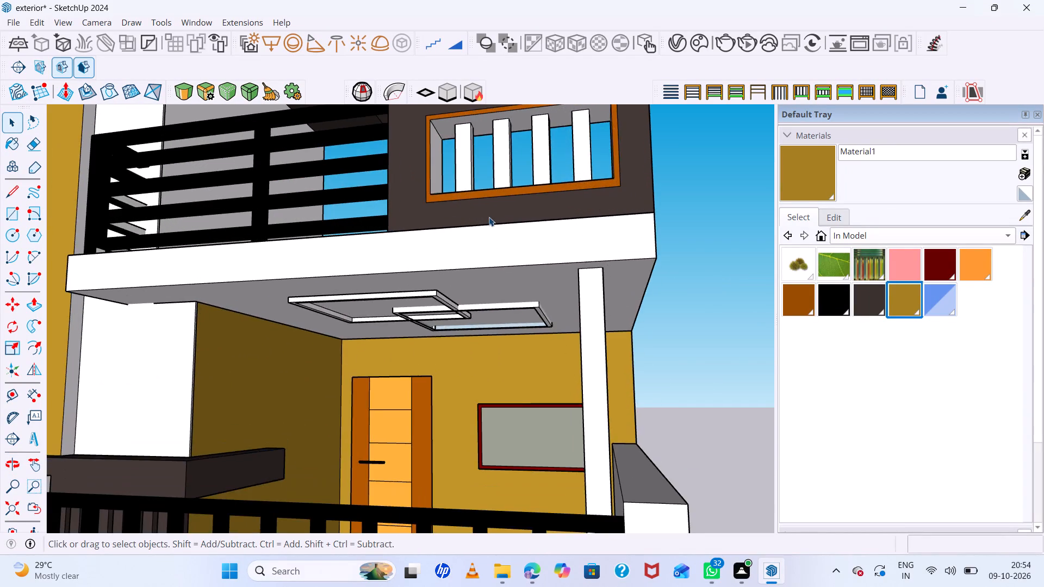
{"action": "scroll", "coordinate": [489, 217], "scroll_direction": "down", "scroll_amount": 11}
{"action": "middle_click_drag", "start_coordinate": [525, 210], "coordinate": [674, 260]}
{"action": "scroll", "coordinate": [622, 254], "scroll_direction": "down", "scroll_amount": 9}
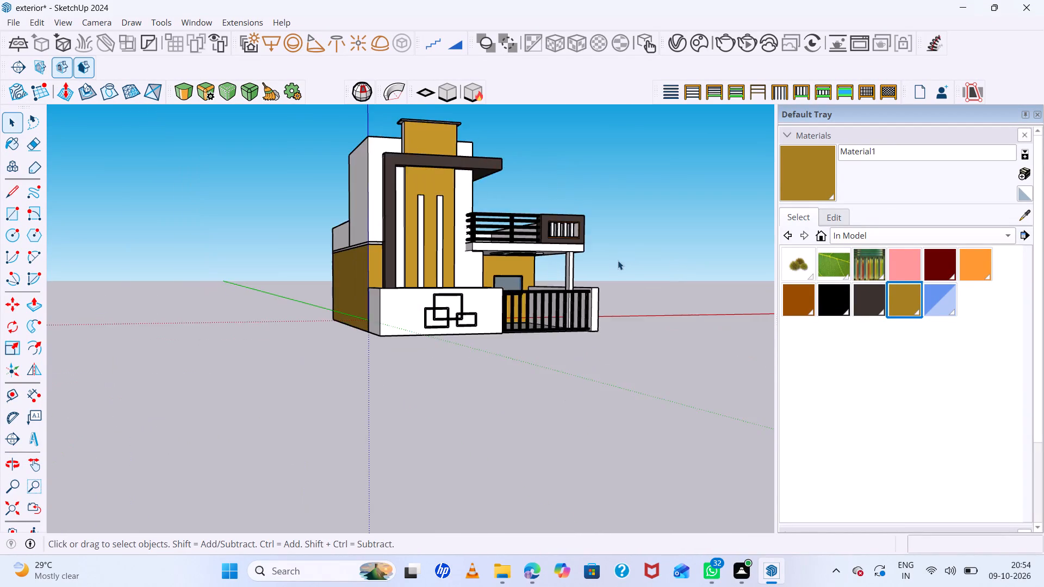
{"action": "scroll", "coordinate": [618, 260], "scroll_direction": "down", "scroll_amount": 5}
{"action": "scroll", "coordinate": [497, 179], "scroll_direction": "up", "scroll_amount": 7}
{"action": "middle_click_drag", "start_coordinate": [734, 241], "coordinate": [608, 365]}
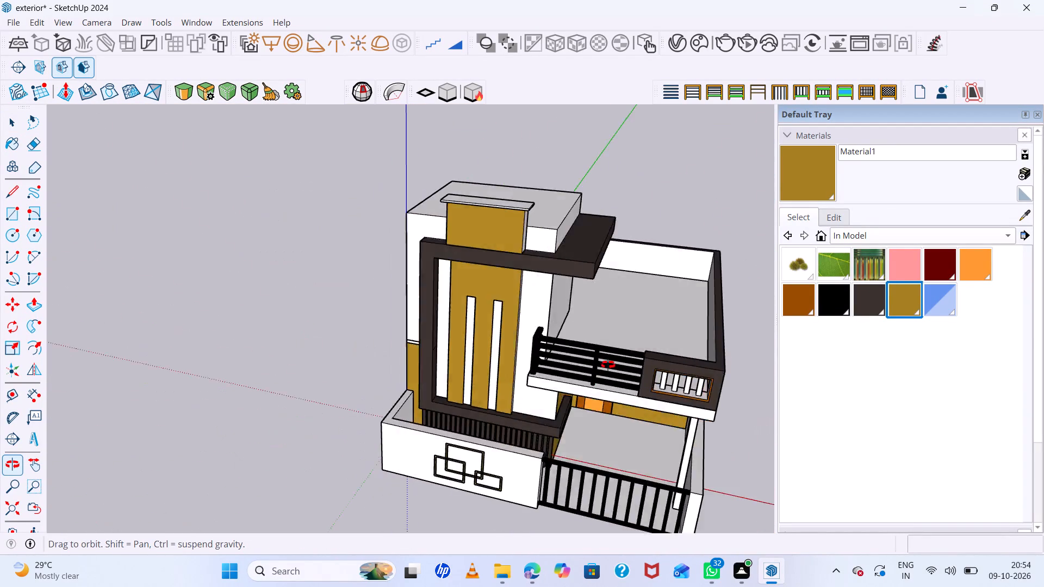
{"action": "middle_click_drag", "start_coordinate": [608, 365], "coordinate": [651, 211]}
{"action": "scroll", "coordinate": [382, 207], "scroll_direction": "down", "scroll_amount": 8}
{"action": "middle_click_drag", "start_coordinate": [598, 296], "coordinate": [536, 380]}
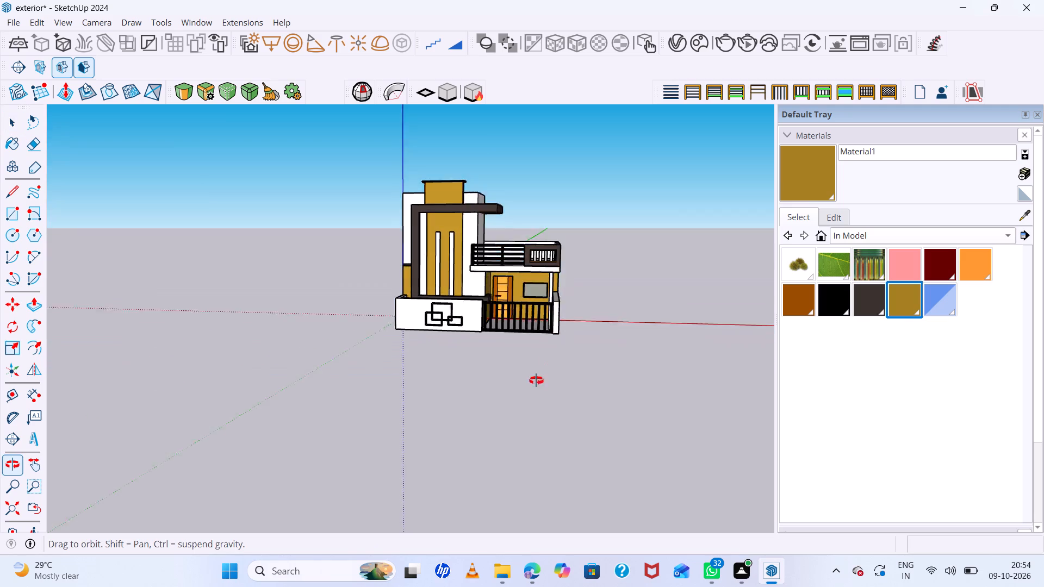
{"action": "middle_click_drag", "start_coordinate": [536, 380], "coordinate": [526, 394]}
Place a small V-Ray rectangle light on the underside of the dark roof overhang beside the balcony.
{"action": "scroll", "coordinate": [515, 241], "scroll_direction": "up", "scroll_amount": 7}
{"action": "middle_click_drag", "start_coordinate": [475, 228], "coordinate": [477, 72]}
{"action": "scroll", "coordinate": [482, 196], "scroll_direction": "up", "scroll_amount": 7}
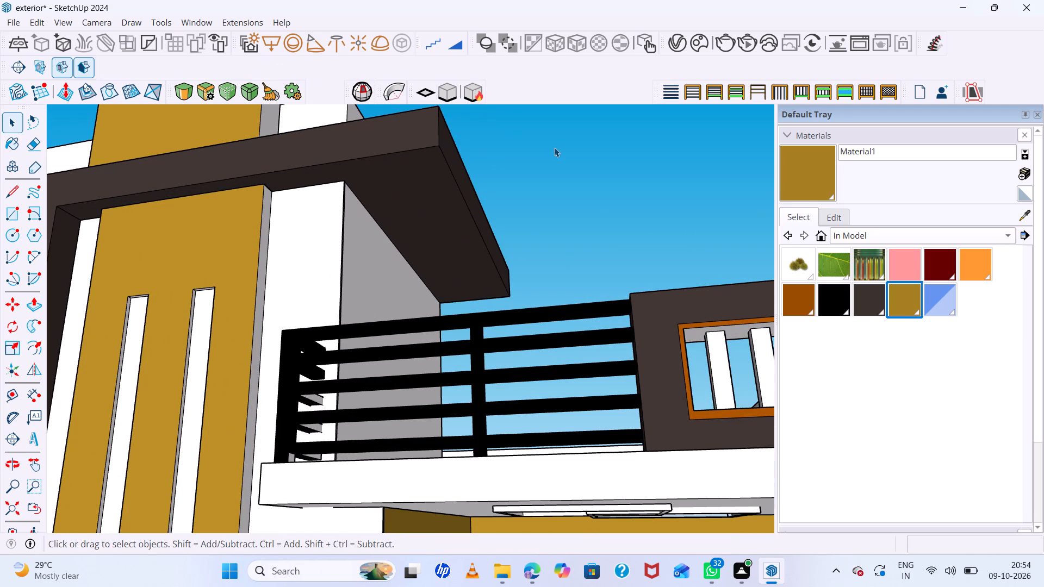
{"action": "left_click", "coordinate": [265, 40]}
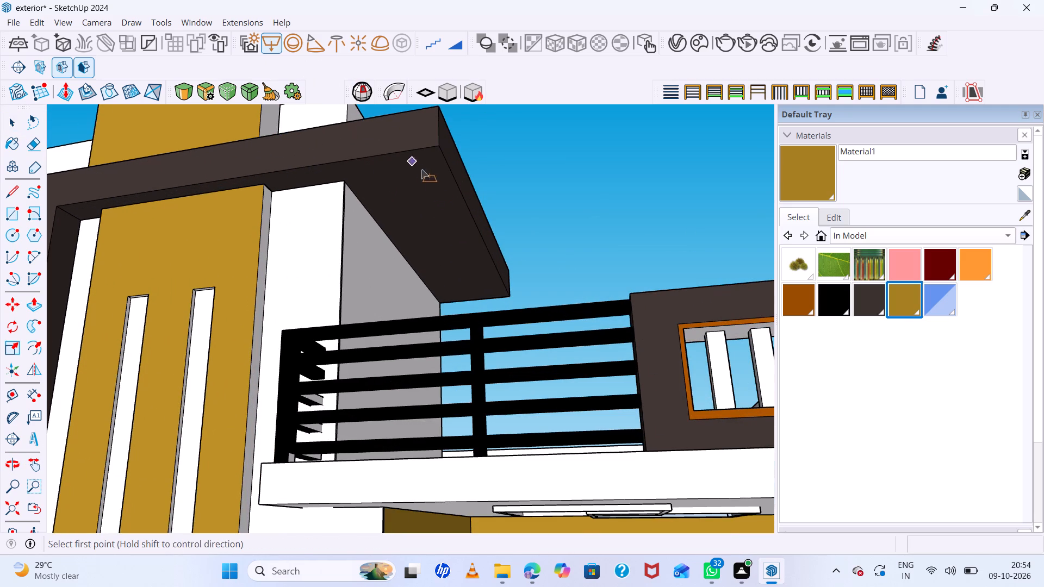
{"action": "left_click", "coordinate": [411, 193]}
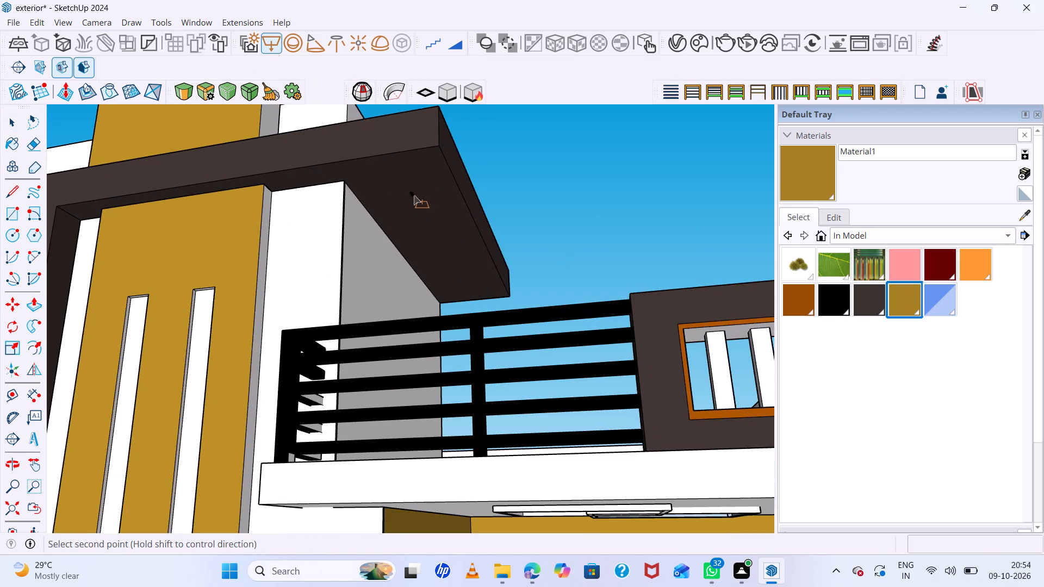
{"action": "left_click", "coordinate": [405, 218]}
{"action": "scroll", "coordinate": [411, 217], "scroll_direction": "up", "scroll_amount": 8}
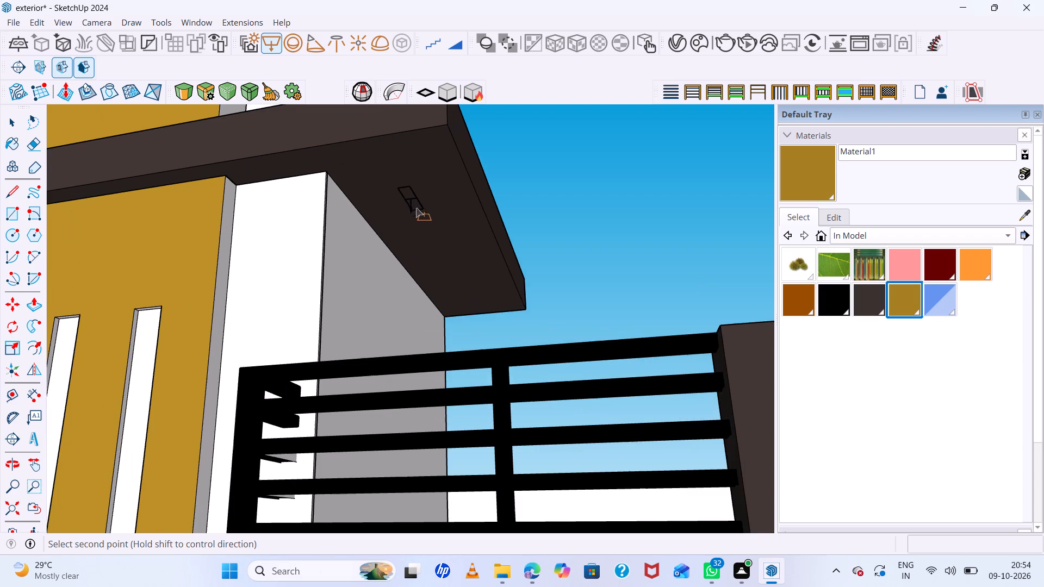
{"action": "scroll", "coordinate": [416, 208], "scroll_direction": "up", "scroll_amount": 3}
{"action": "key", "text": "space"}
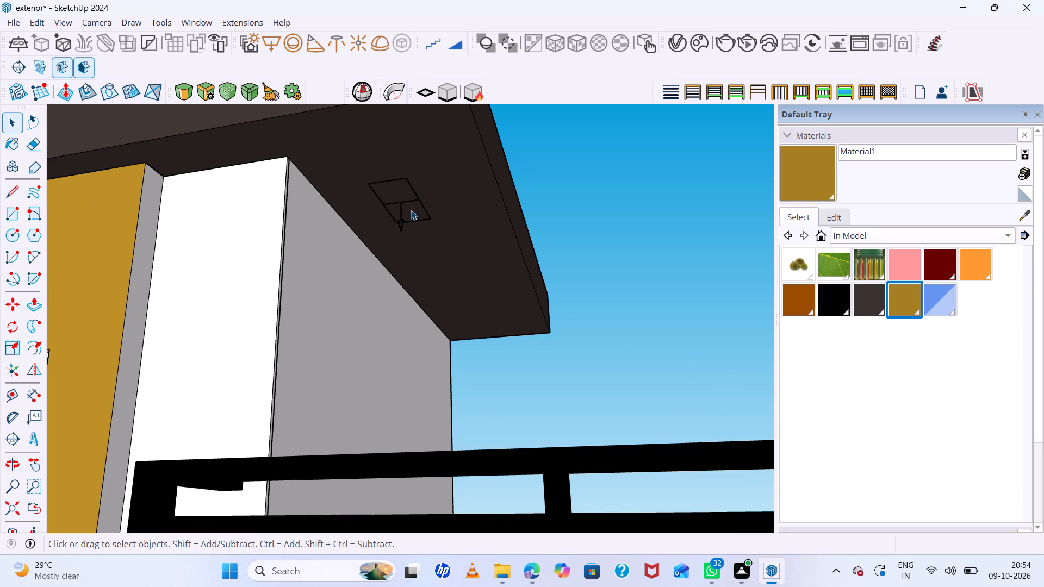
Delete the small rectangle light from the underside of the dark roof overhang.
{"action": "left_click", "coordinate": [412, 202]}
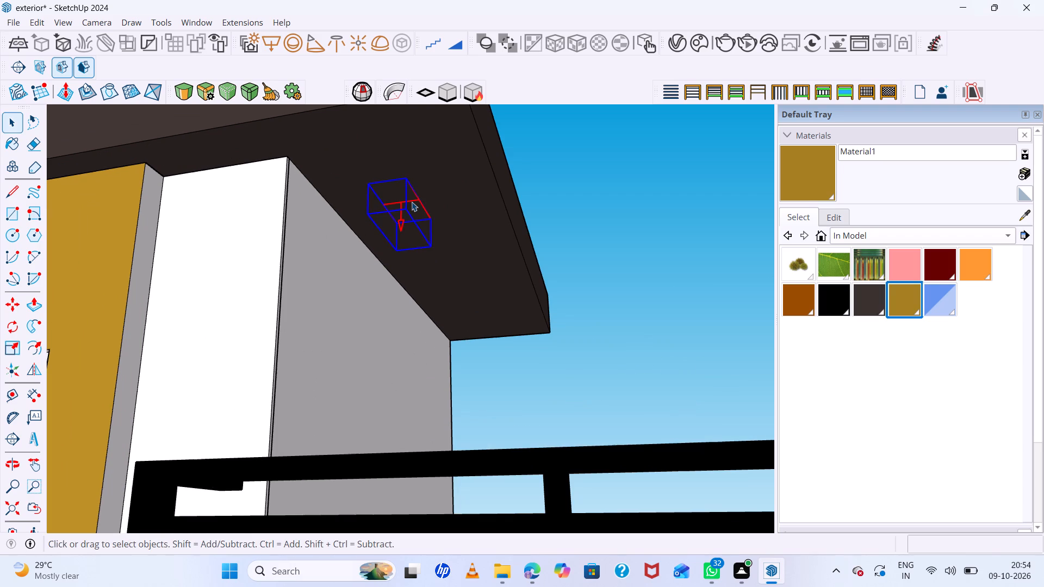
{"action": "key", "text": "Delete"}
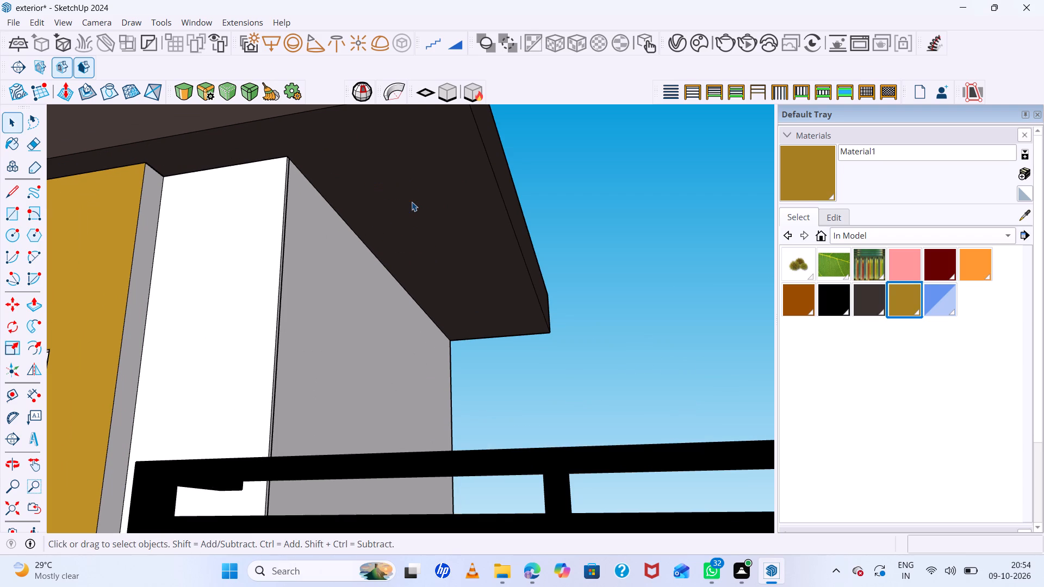
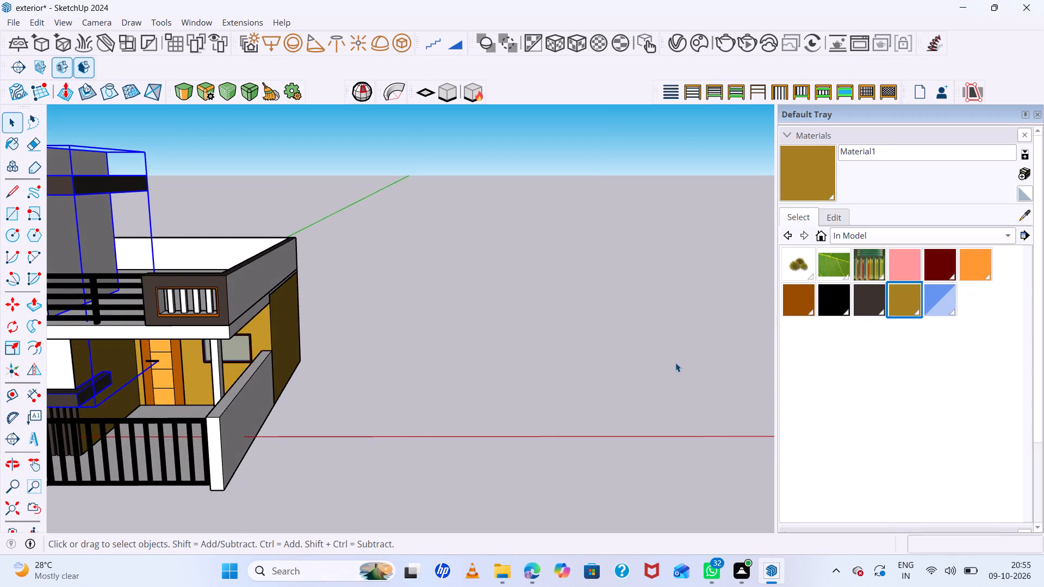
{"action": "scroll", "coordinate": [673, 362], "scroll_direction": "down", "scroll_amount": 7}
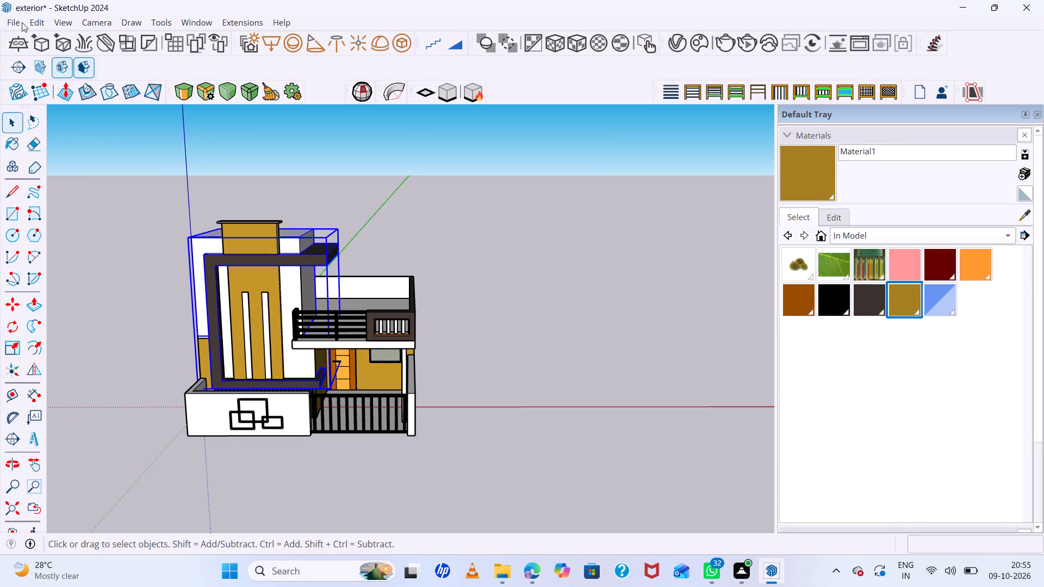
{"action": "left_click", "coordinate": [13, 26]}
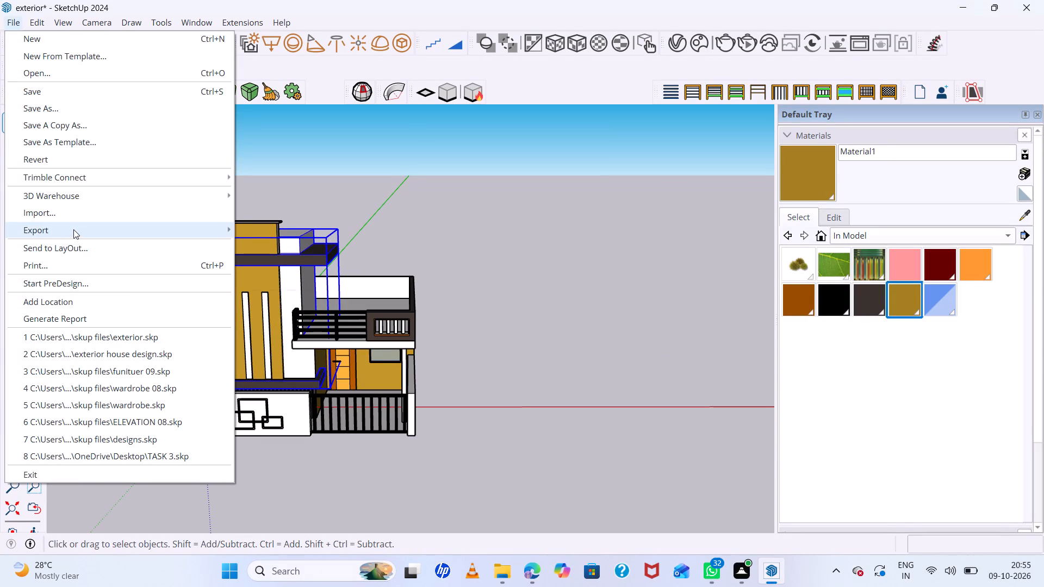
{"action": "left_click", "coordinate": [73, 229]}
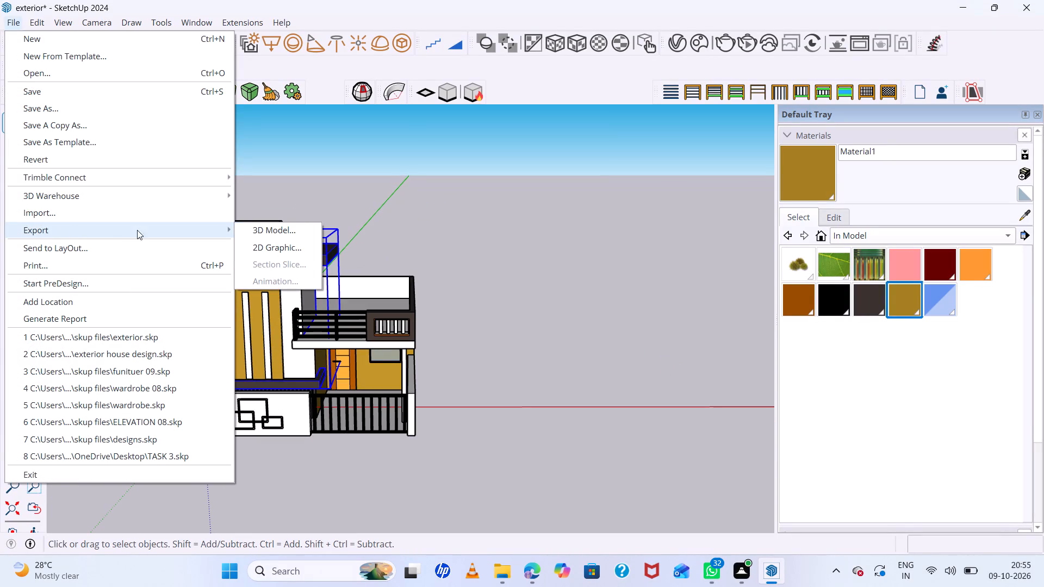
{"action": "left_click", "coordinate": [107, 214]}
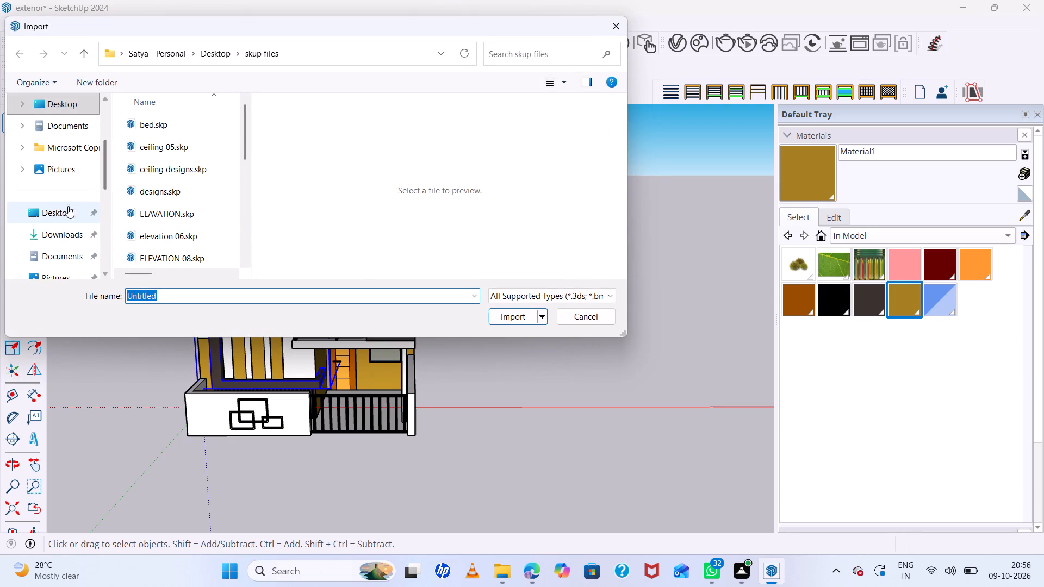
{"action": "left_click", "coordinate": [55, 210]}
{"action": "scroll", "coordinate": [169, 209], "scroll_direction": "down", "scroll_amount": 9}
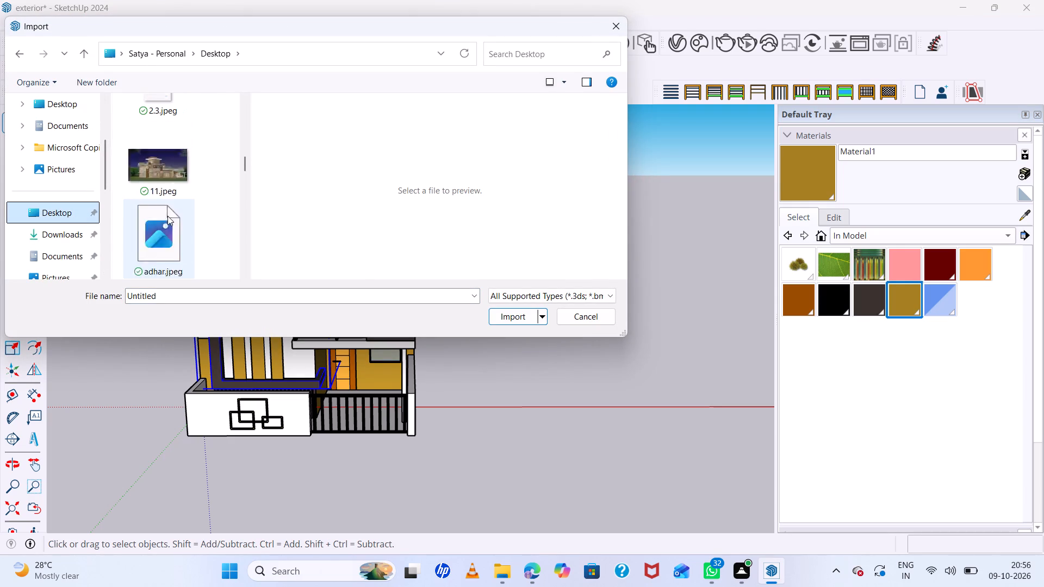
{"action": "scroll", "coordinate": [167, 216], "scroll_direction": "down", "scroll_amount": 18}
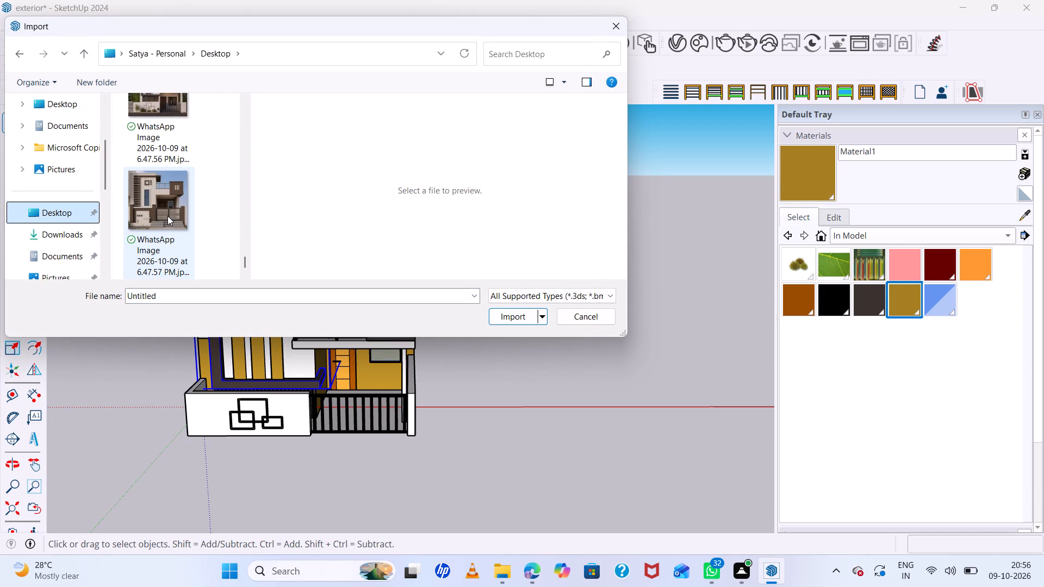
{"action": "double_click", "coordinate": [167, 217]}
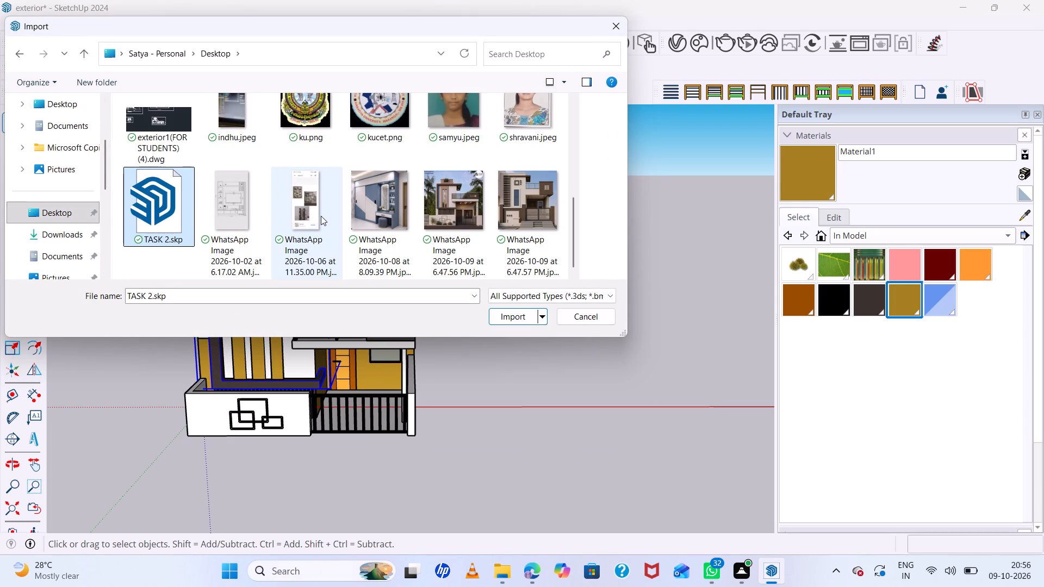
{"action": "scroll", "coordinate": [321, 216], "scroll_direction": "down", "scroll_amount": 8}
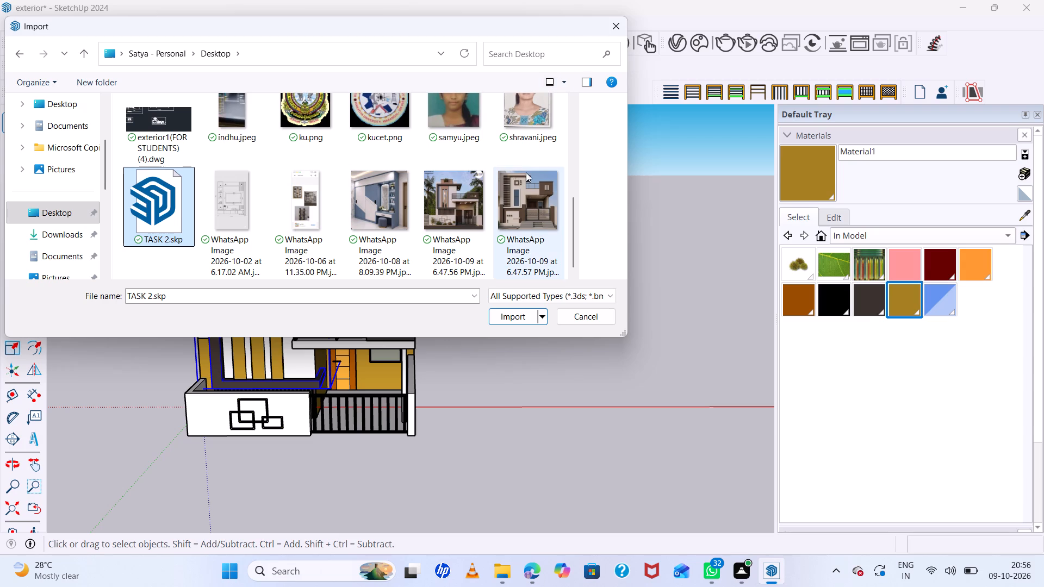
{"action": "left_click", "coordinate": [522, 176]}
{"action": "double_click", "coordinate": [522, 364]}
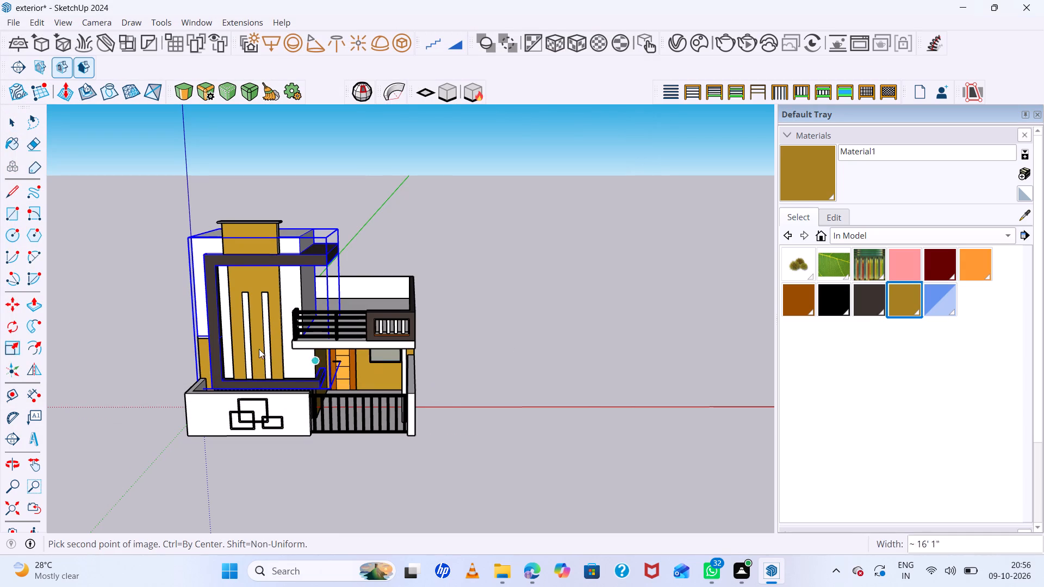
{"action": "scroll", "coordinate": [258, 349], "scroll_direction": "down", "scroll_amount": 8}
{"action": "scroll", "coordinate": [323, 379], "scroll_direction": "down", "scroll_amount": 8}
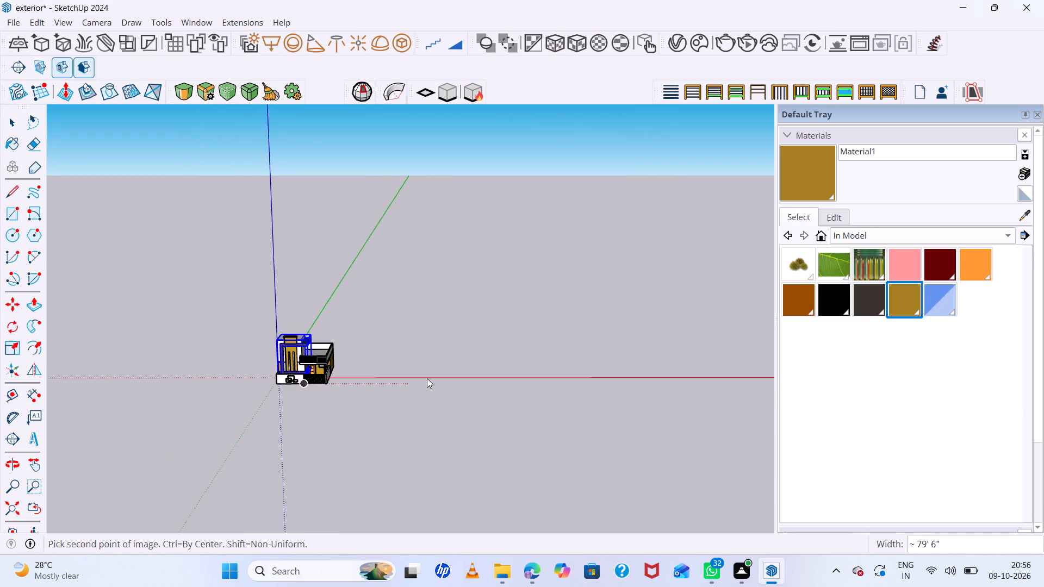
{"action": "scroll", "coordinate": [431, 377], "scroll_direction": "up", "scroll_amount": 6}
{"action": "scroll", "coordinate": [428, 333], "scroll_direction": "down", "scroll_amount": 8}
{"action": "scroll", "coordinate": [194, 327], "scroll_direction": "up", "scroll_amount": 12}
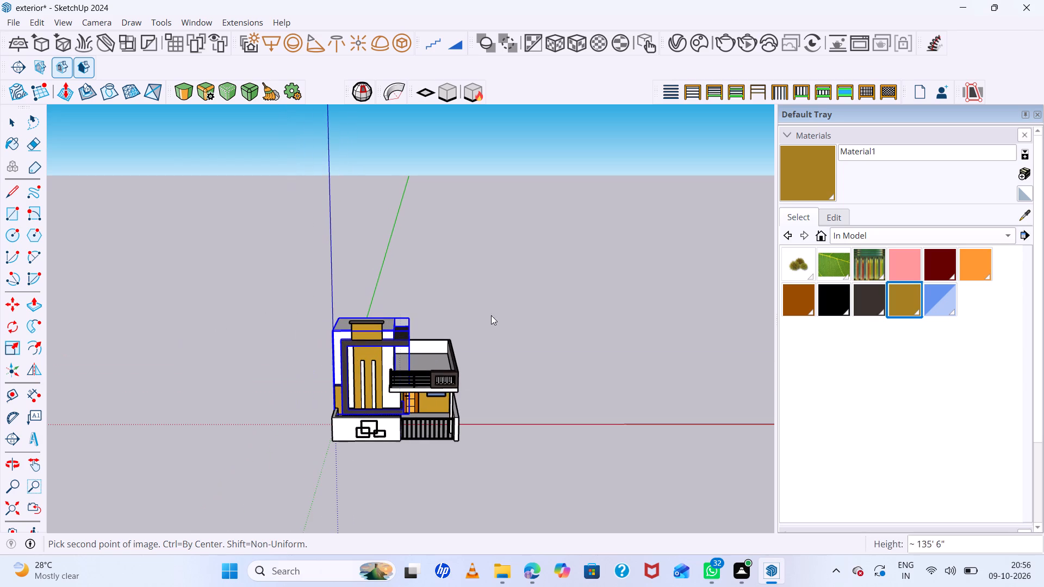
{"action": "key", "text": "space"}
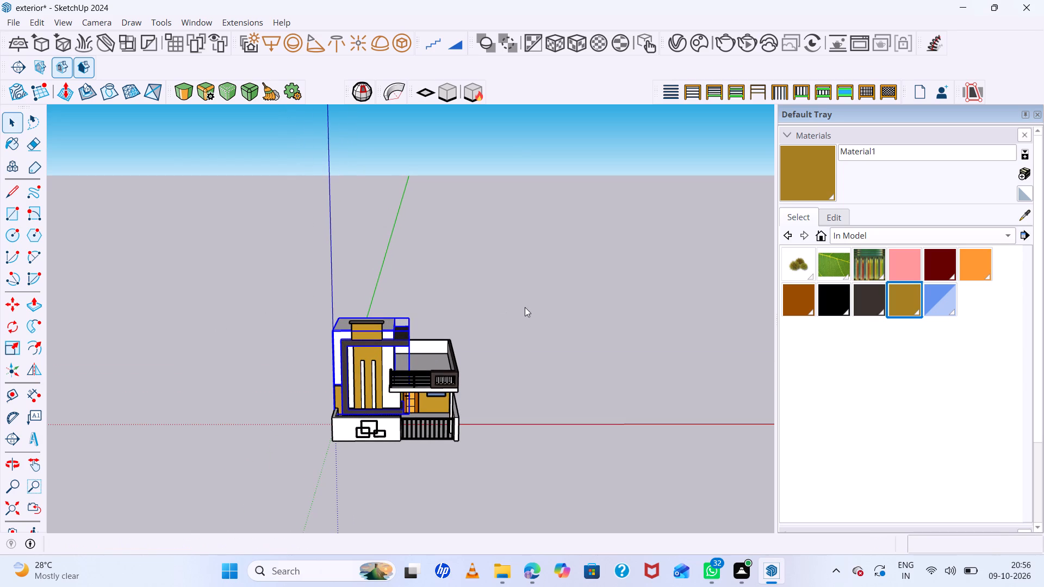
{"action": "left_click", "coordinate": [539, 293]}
Import the image "WhatsApp Image 2026-10-09 at 6.47.57 PM.jpeg" and stand it upright beside the house on the red axis, about 25' 4" high.
{"action": "scroll", "coordinate": [254, 305], "scroll_direction": "down", "scroll_amount": 9}
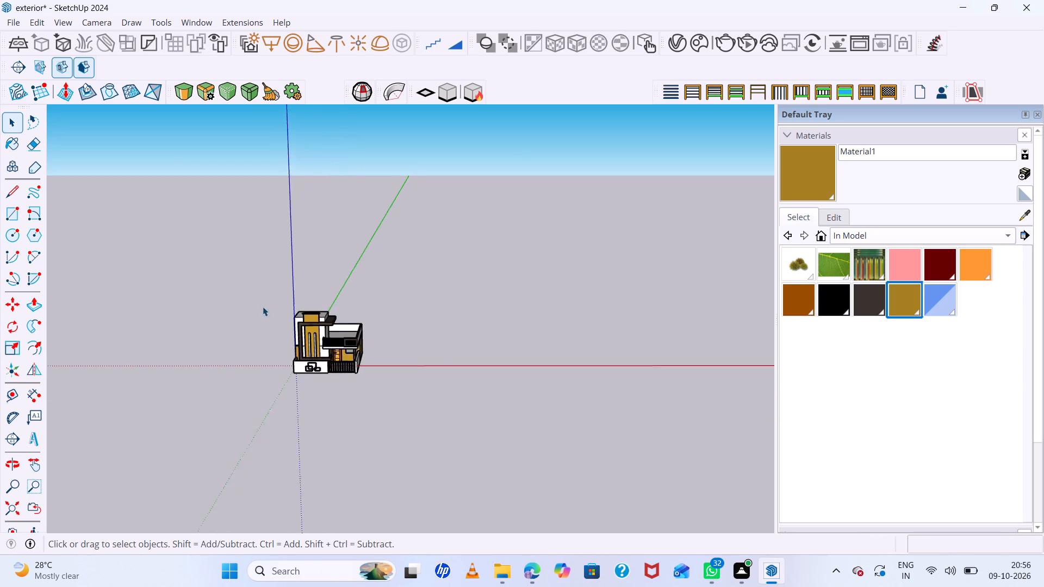
{"action": "scroll", "coordinate": [263, 307], "scroll_direction": "down", "scroll_amount": 6}
{"action": "scroll", "coordinate": [556, 392], "scroll_direction": "up", "scroll_amount": 7}
{"action": "scroll", "coordinate": [557, 371], "scroll_direction": "down", "scroll_amount": 7}
{"action": "scroll", "coordinate": [304, 242], "scroll_direction": "up", "scroll_amount": 8}
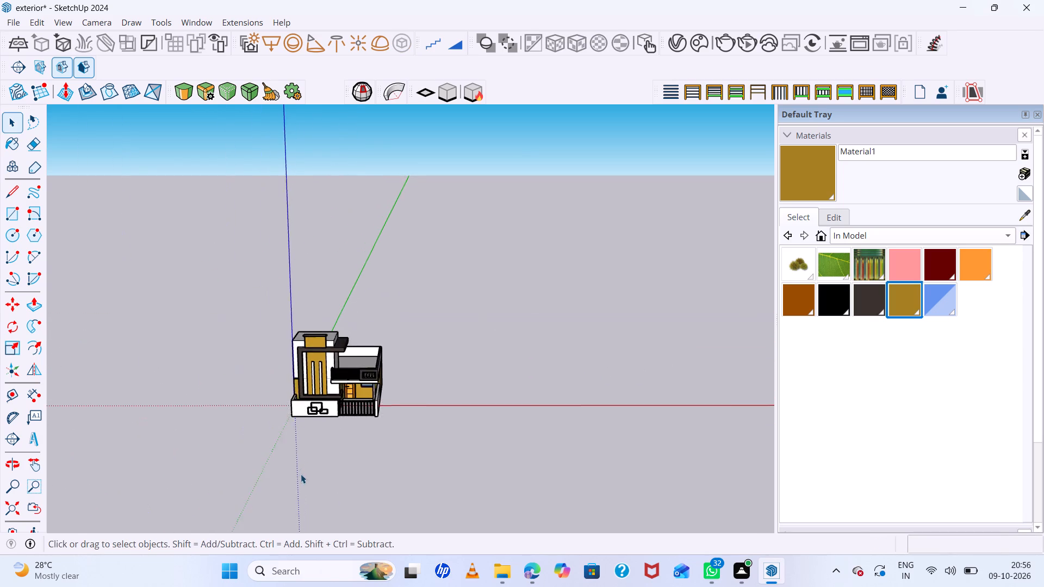
{"action": "scroll", "coordinate": [301, 474], "scroll_direction": "up", "scroll_amount": 2}
{"action": "middle_click_drag", "start_coordinate": [303, 464], "coordinate": [355, 344]}
{"action": "scroll", "coordinate": [368, 342], "scroll_direction": "up", "scroll_amount": 6}
{"action": "scroll", "coordinate": [436, 419], "scroll_direction": "up", "scroll_amount": 5}
{"action": "middle_click_drag", "start_coordinate": [440, 415], "coordinate": [406, 429]}
{"action": "middle_click", "coordinate": [406, 429]}
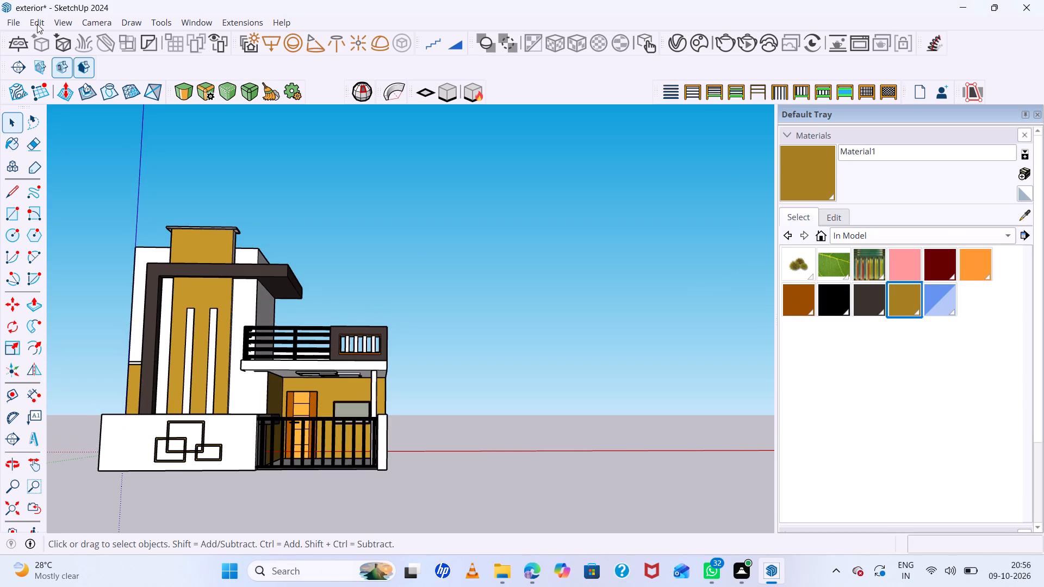
{"action": "left_click", "coordinate": [11, 22]}
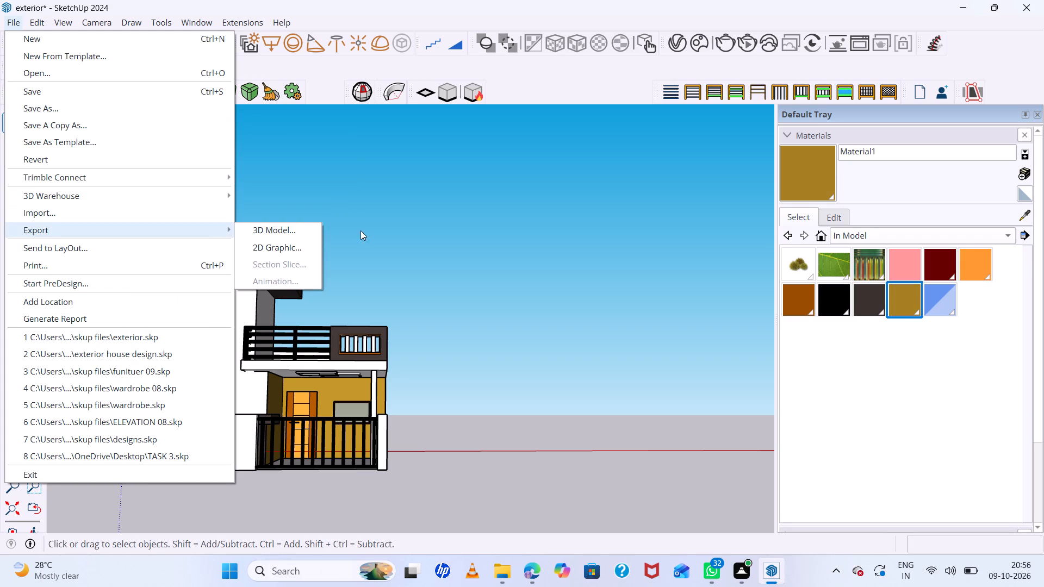
{"action": "left_click", "coordinate": [113, 220]}
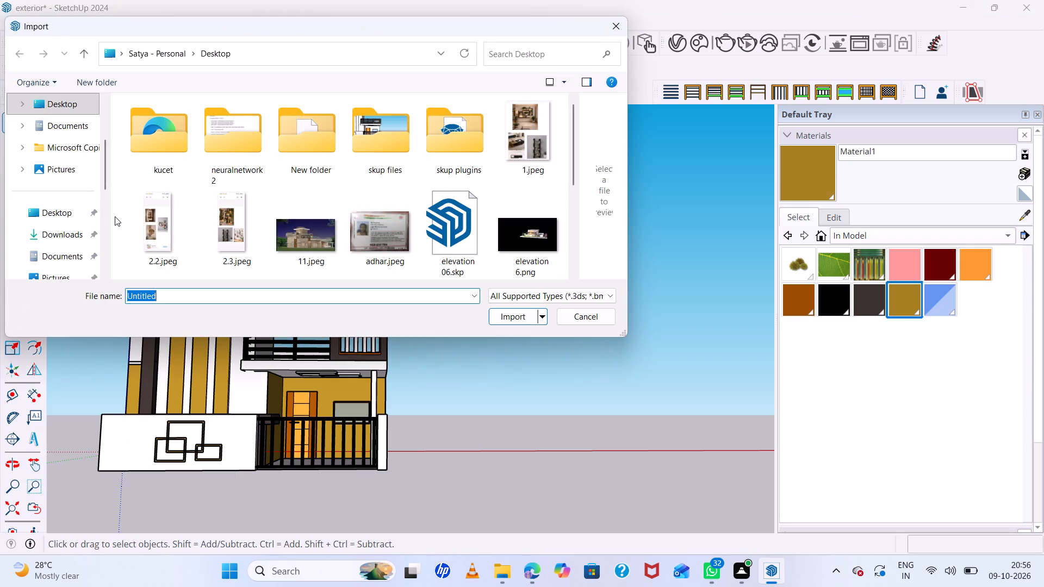
{"action": "scroll", "coordinate": [240, 205], "scroll_direction": "down", "scroll_amount": 14}
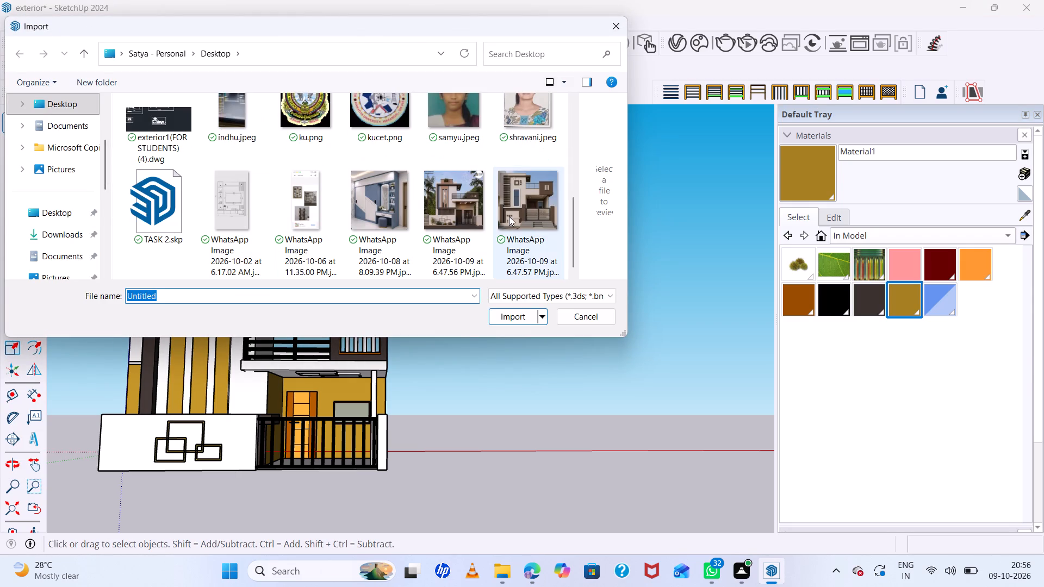
{"action": "left_click", "coordinate": [513, 213]}
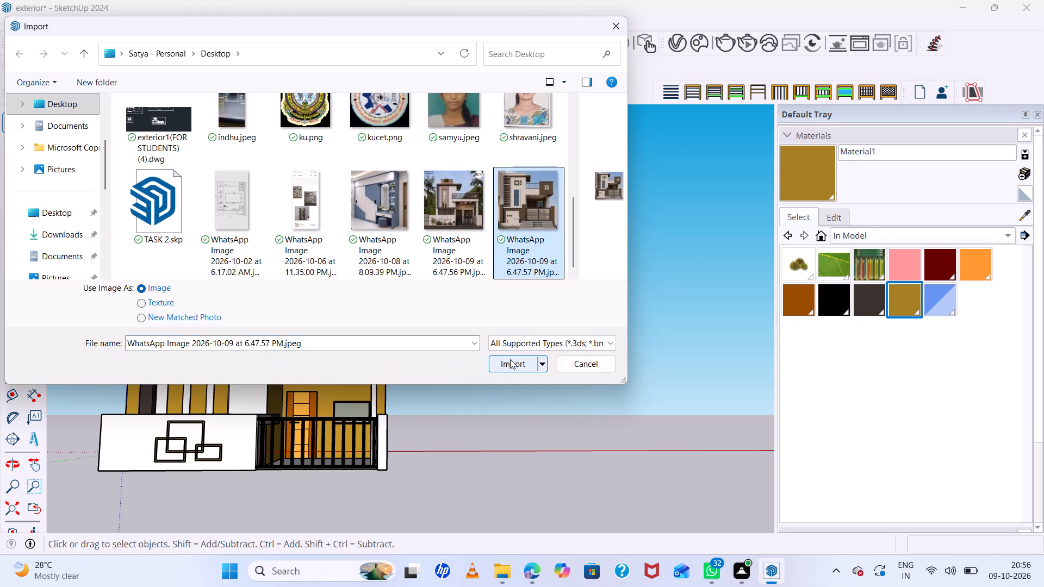
{"action": "left_click", "coordinate": [510, 359]}
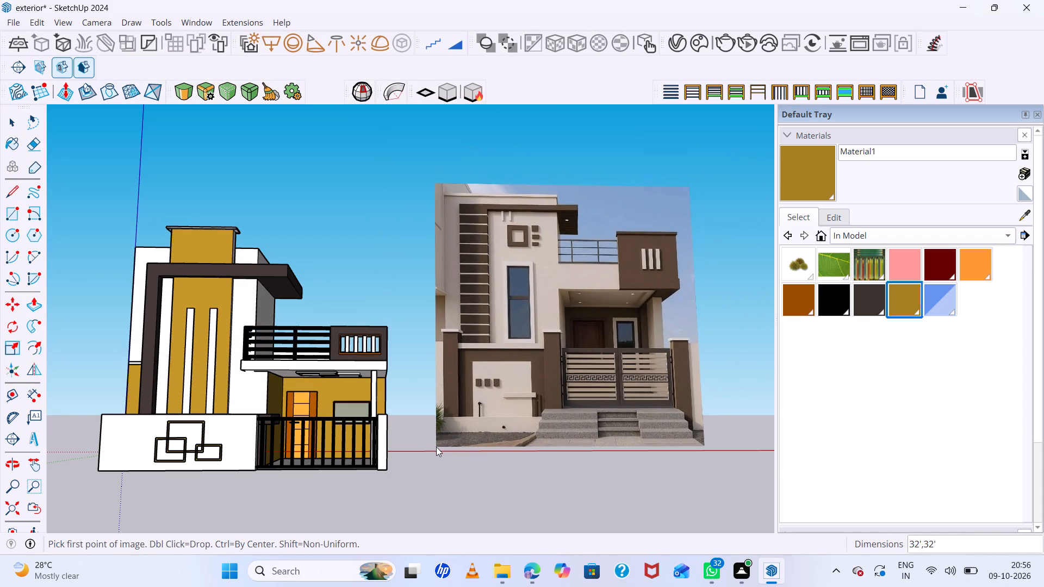
{"action": "left_click", "coordinate": [431, 452]}
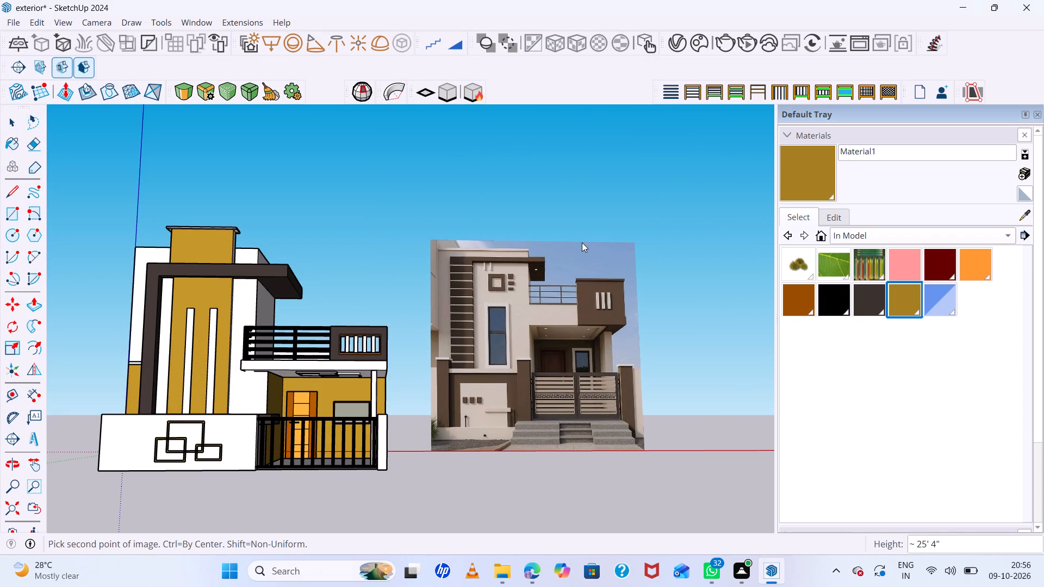
{"action": "double_click", "coordinate": [582, 242]}
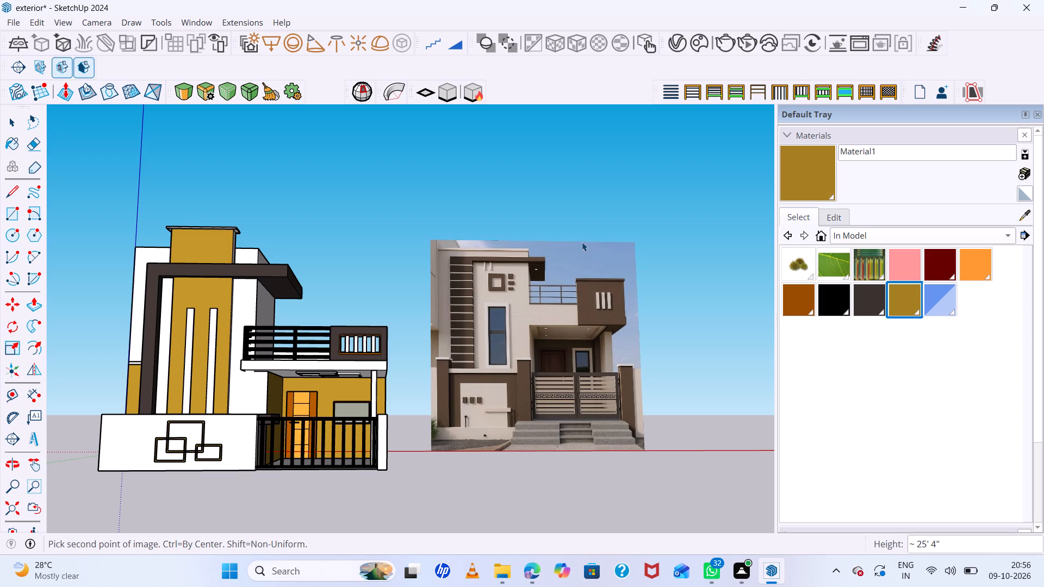
Examine the imported reference photo of the house facade next to the finished model.
{"action": "scroll", "coordinate": [270, 279], "scroll_direction": "down", "scroll_amount": 13}
{"action": "middle_click_drag", "start_coordinate": [389, 298], "coordinate": [413, 397]}
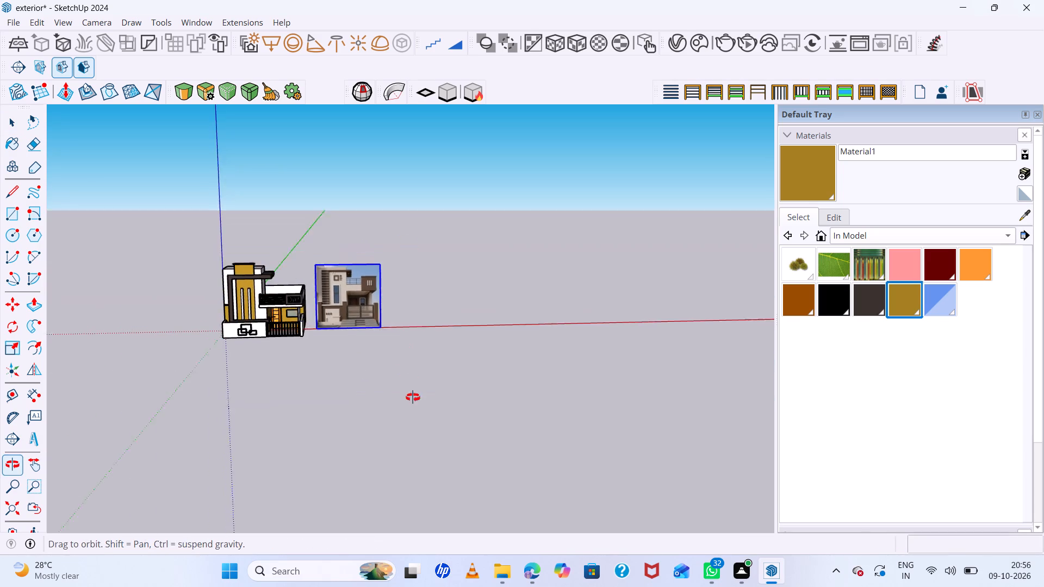
{"action": "middle_click_drag", "start_coordinate": [413, 397], "coordinate": [414, 401]}
{"action": "scroll", "coordinate": [313, 288], "scroll_direction": "up", "scroll_amount": 14}
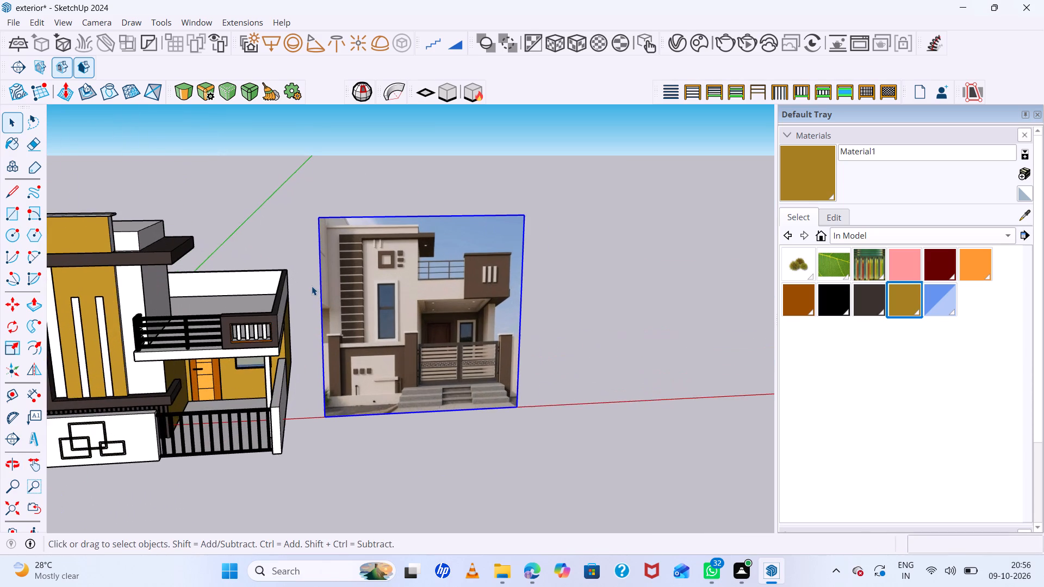
{"action": "scroll", "coordinate": [312, 286], "scroll_direction": "up", "scroll_amount": 2}
{"action": "scroll", "coordinate": [312, 286], "scroll_direction": "down", "scroll_amount": 6}
{"action": "scroll", "coordinate": [495, 320], "scroll_direction": "up", "scroll_amount": 2}
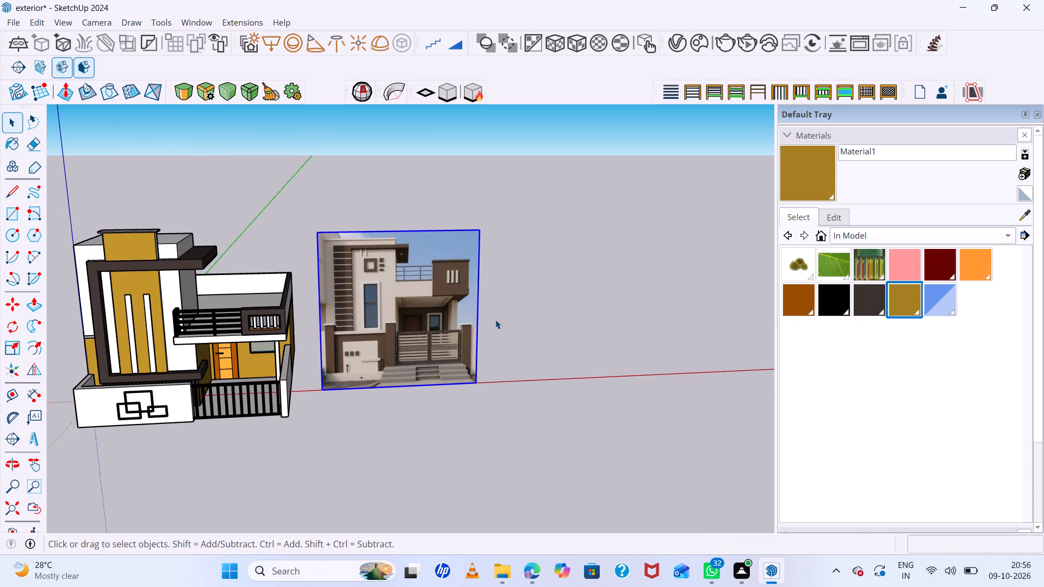
{"action": "scroll", "coordinate": [495, 320], "scroll_direction": "up", "scroll_amount": 3}
{"action": "scroll", "coordinate": [469, 290], "scroll_direction": "down", "scroll_amount": 6}
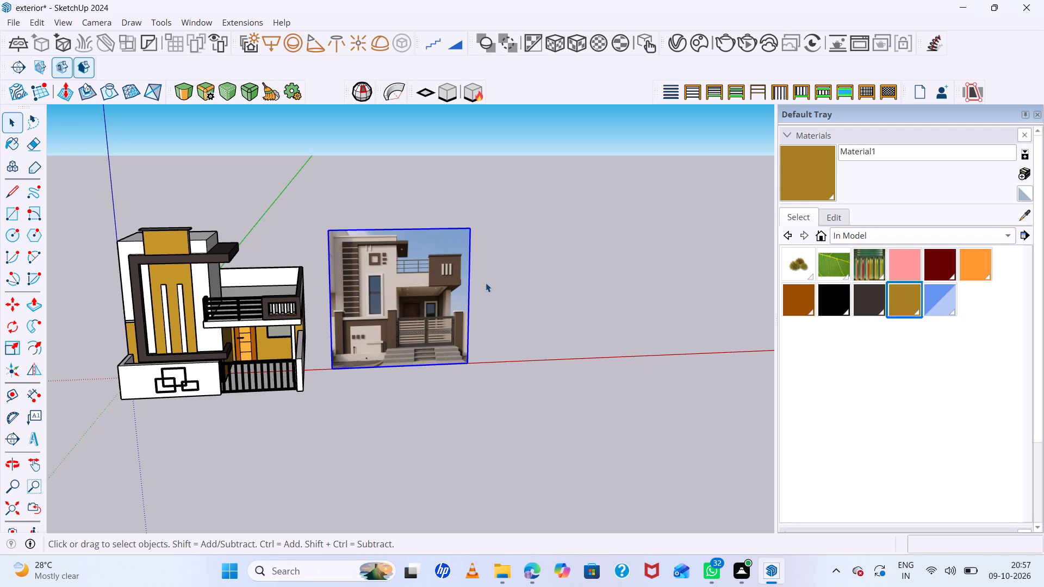
{"action": "scroll", "coordinate": [446, 274], "scroll_direction": "up", "scroll_amount": 6}
{"action": "scroll", "coordinate": [445, 272], "scroll_direction": "down", "scroll_amount": 6}
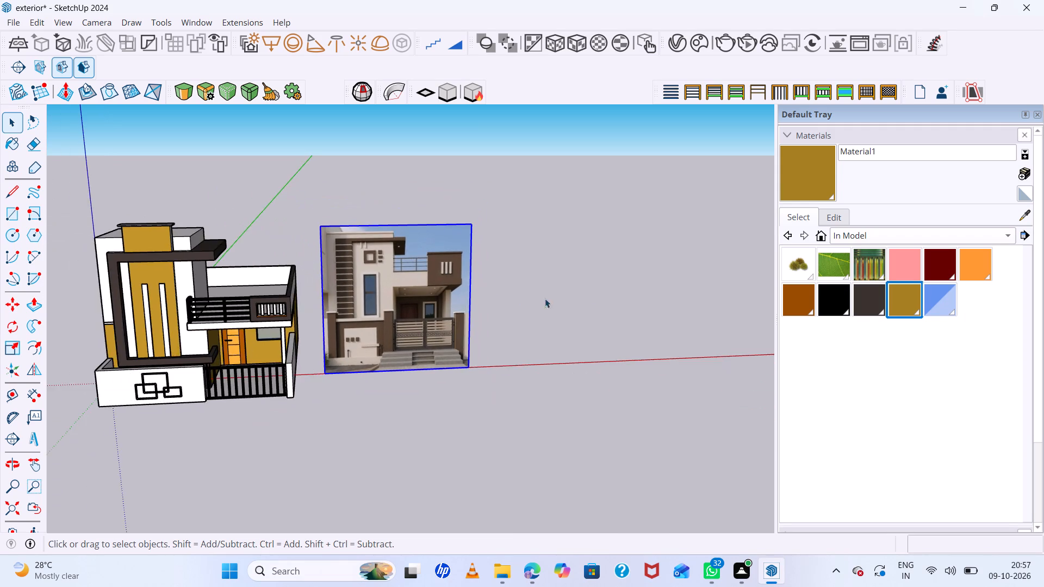
{"action": "scroll", "coordinate": [588, 304], "scroll_direction": "up", "scroll_amount": 4}
{"action": "scroll", "coordinate": [457, 278], "scroll_direction": "down", "scroll_amount": 5}
{"action": "scroll", "coordinate": [505, 271], "scroll_direction": "up", "scroll_amount": 2}
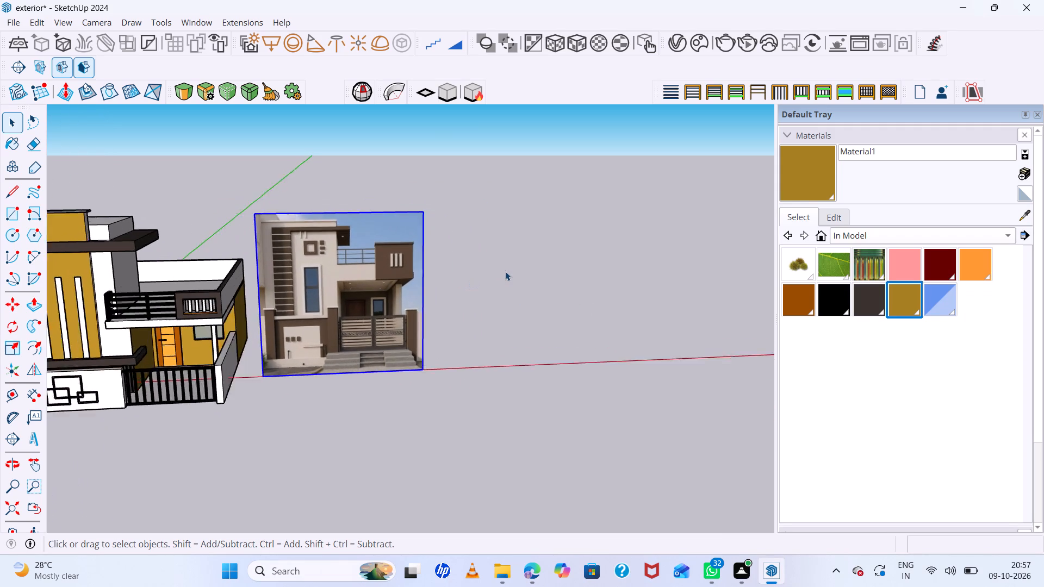
{"action": "scroll", "coordinate": [505, 271], "scroll_direction": "up", "scroll_amount": 2}
Draw a flat ground rectangle about 36' 11" by 46' 10" beside the reference photo, on the side away from the house.
{"action": "middle_click_drag", "start_coordinate": [532, 299], "coordinate": [538, 420]}
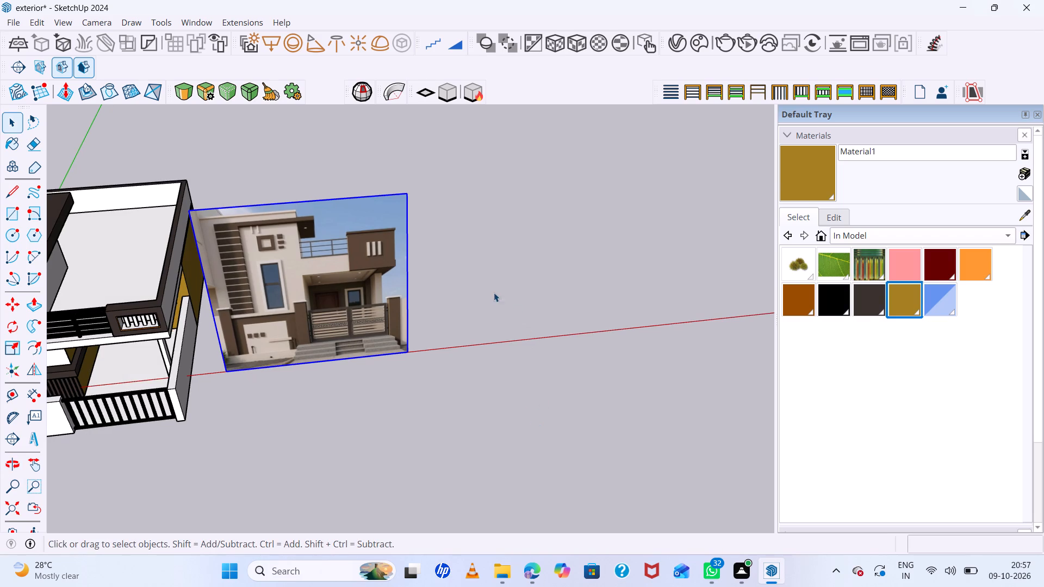
{"action": "scroll", "coordinate": [468, 290], "scroll_direction": "down", "scroll_amount": 6}
{"action": "scroll", "coordinate": [488, 285], "scroll_direction": "up", "scroll_amount": 5}
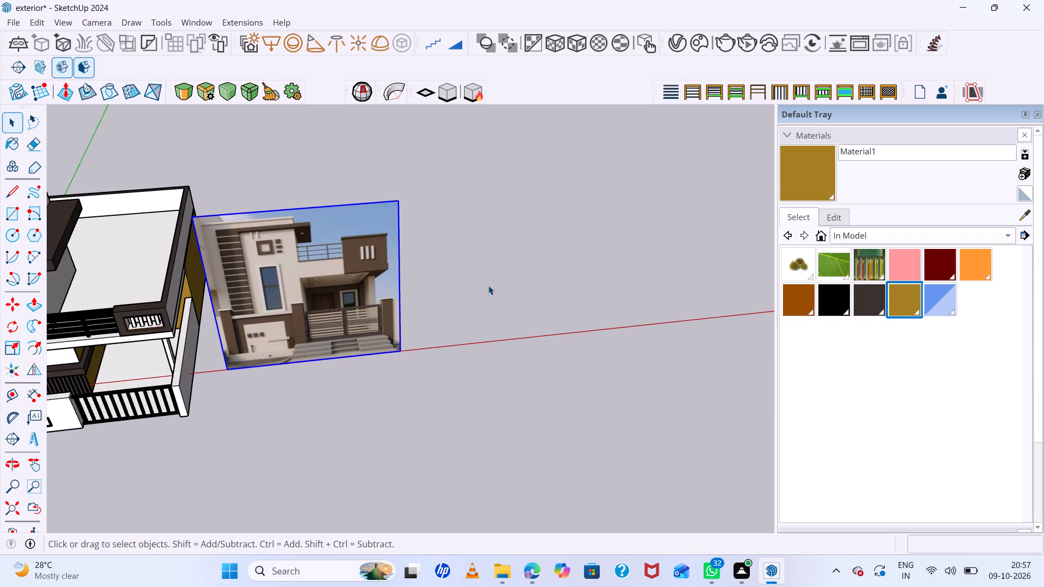
{"action": "scroll", "coordinate": [488, 285], "scroll_direction": "down", "scroll_amount": 5}
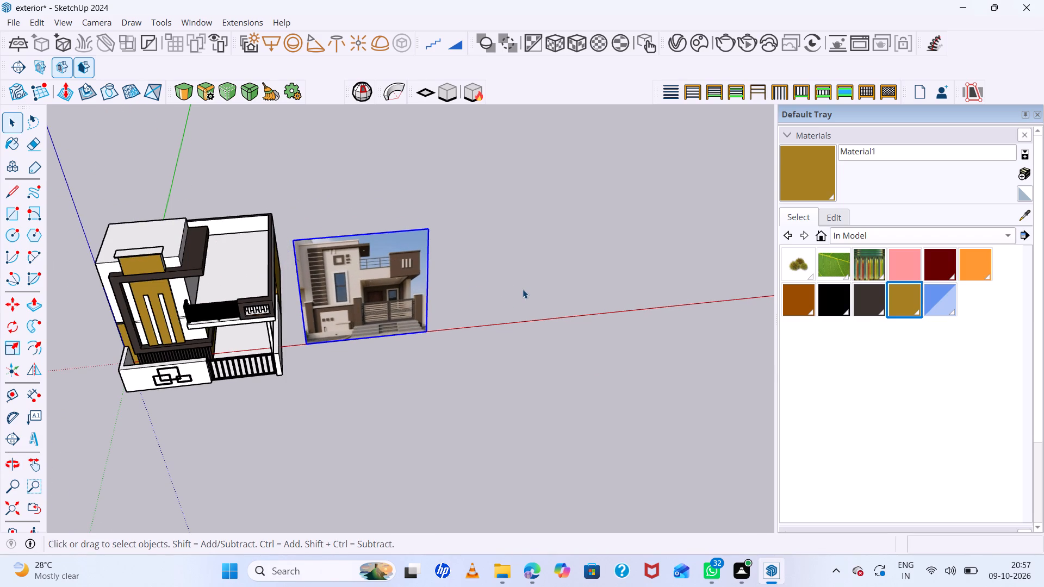
{"action": "key", "text": "r"}
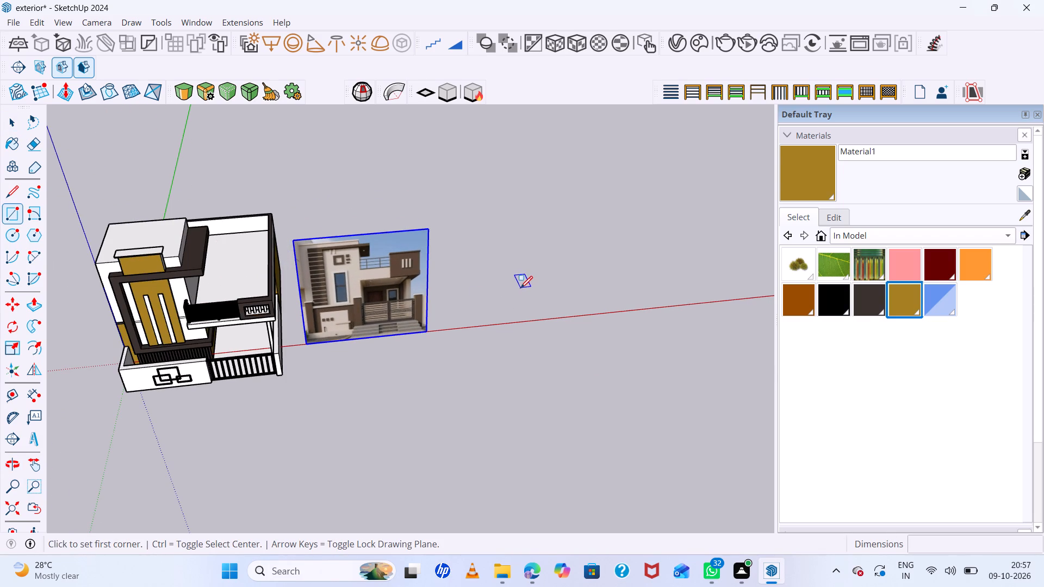
{"action": "left_click", "coordinate": [459, 329]}
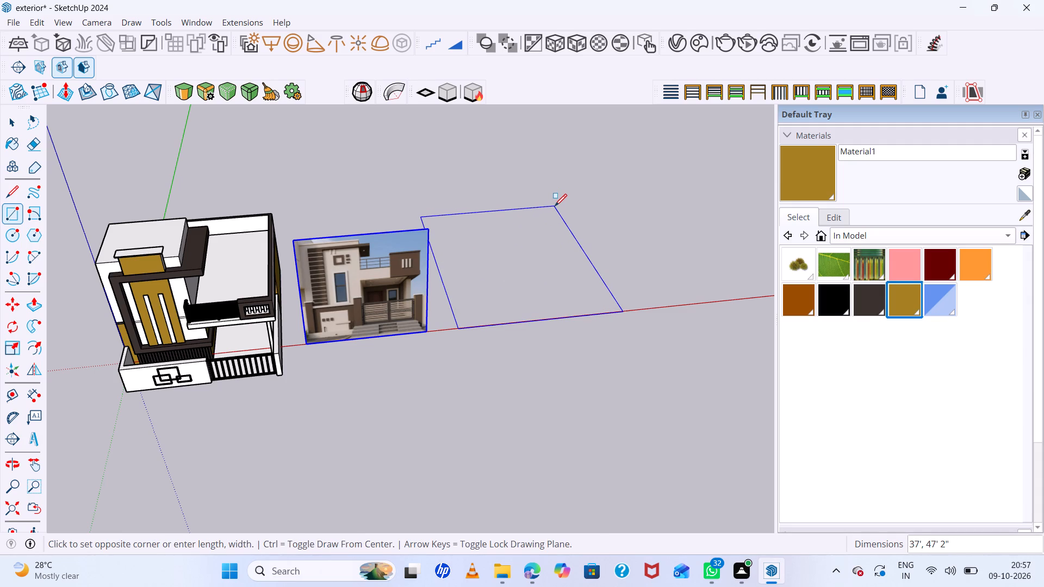
{"action": "left_click", "coordinate": [555, 207]}
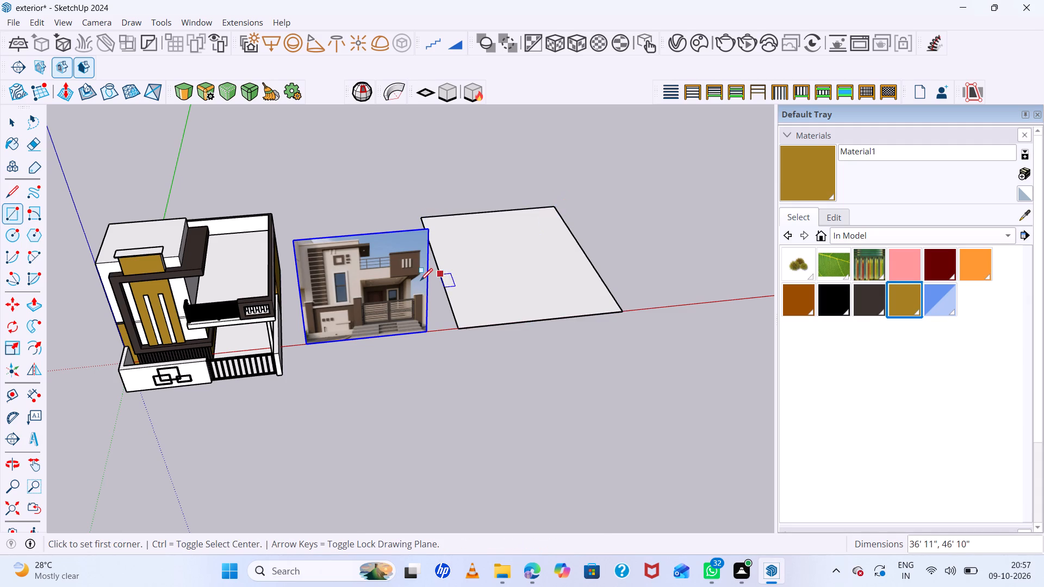
Save the exterior model.
{"action": "scroll", "coordinate": [420, 280], "scroll_direction": "down", "scroll_amount": 5}
{"action": "key", "text": "ctrl+s"}
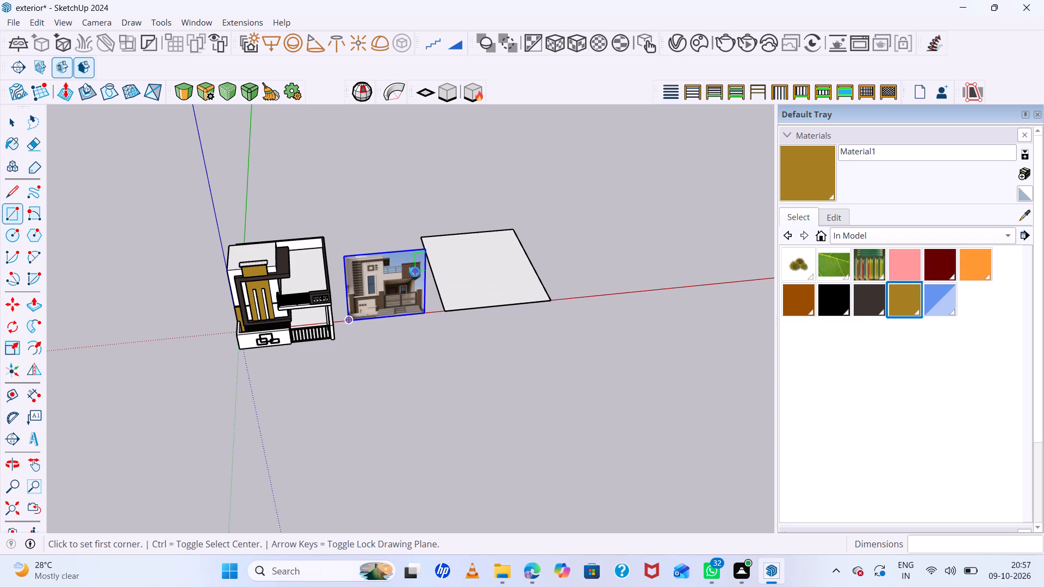
Offset the ground rectangle's outline 9" inward to form a border strip.
{"action": "scroll", "coordinate": [479, 228], "scroll_direction": "up", "scroll_amount": 3}
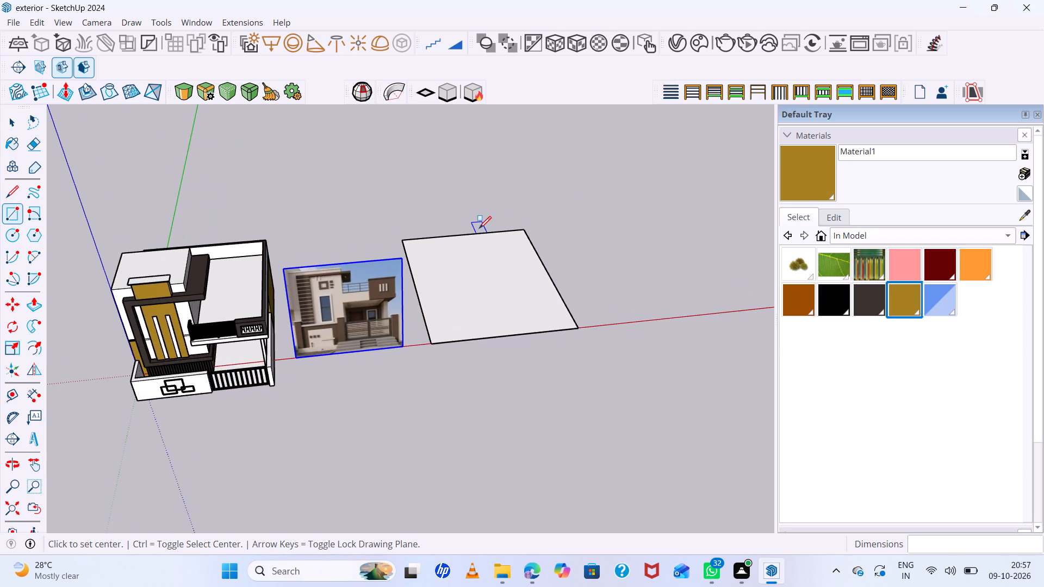
{"action": "scroll", "coordinate": [479, 228], "scroll_direction": "up", "scroll_amount": 4}
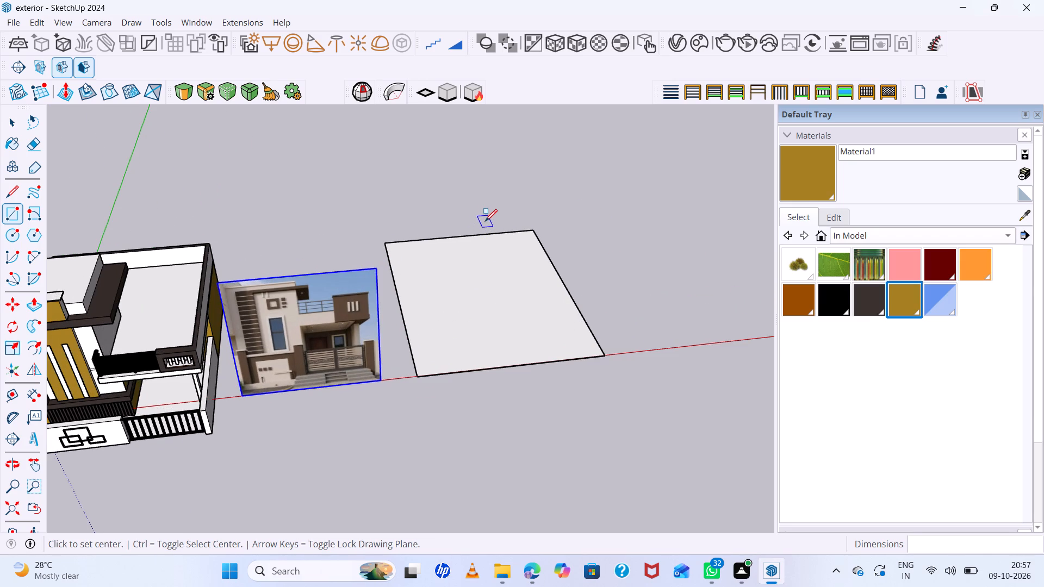
{"action": "key", "text": "f"}
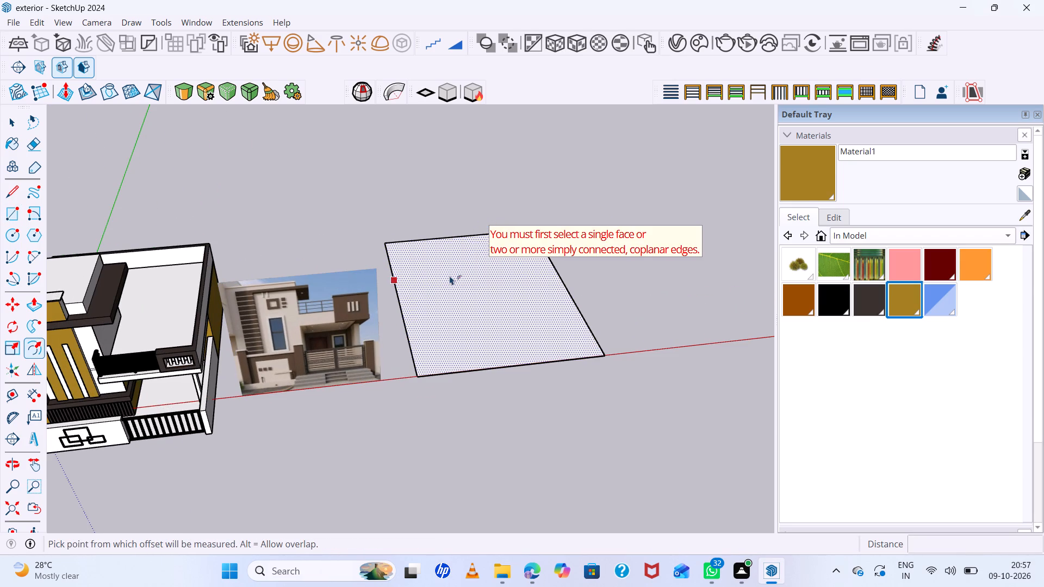
{"action": "double_click", "coordinate": [409, 303]}
{"action": "scroll", "coordinate": [415, 304], "scroll_direction": "up", "scroll_amount": 3}
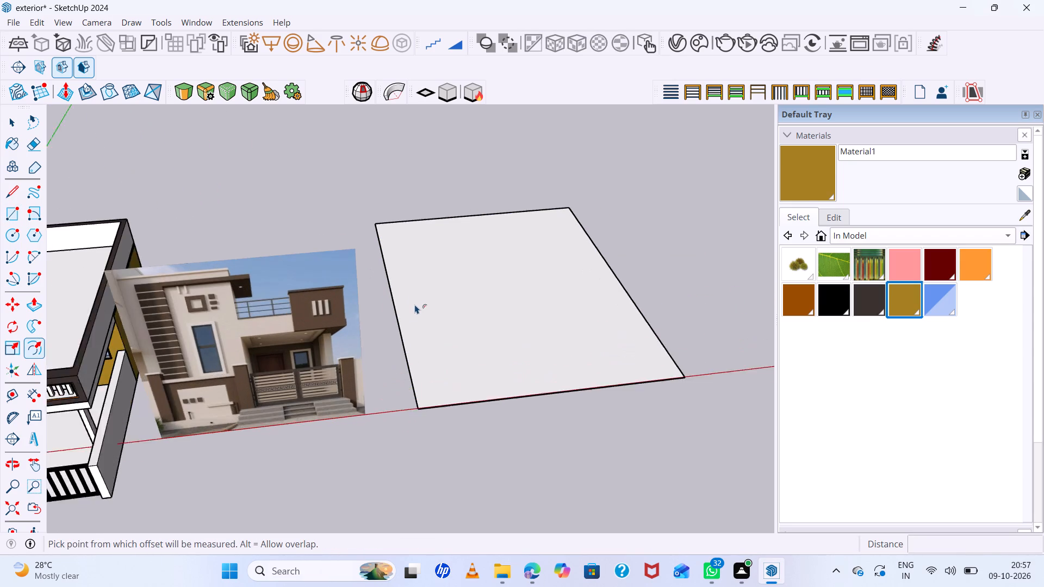
{"action": "scroll", "coordinate": [415, 304], "scroll_direction": "up", "scroll_amount": 1}
{"action": "double_click", "coordinate": [413, 321]}
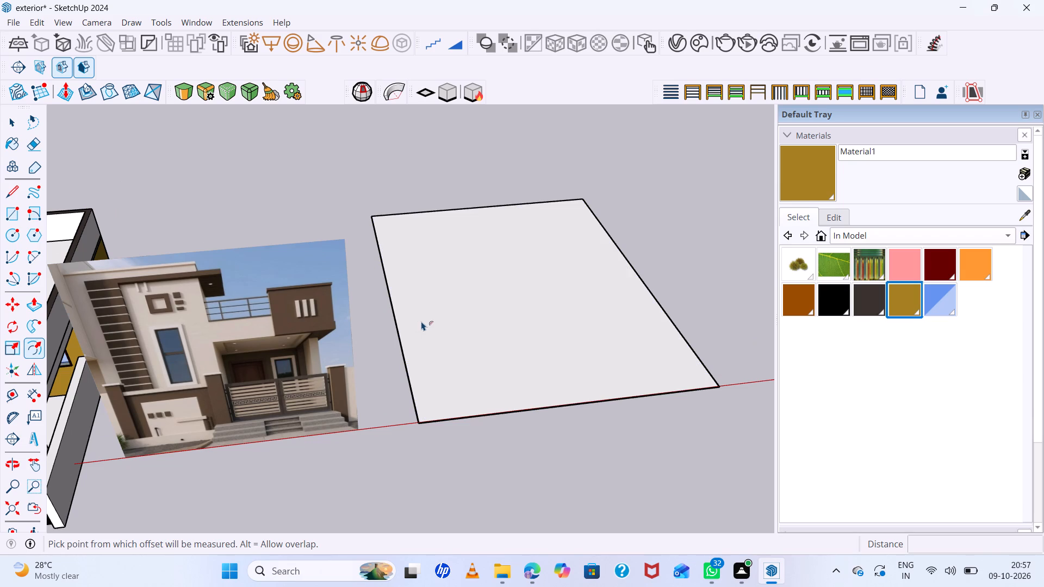
{"action": "key", "text": "ctrl+z"}
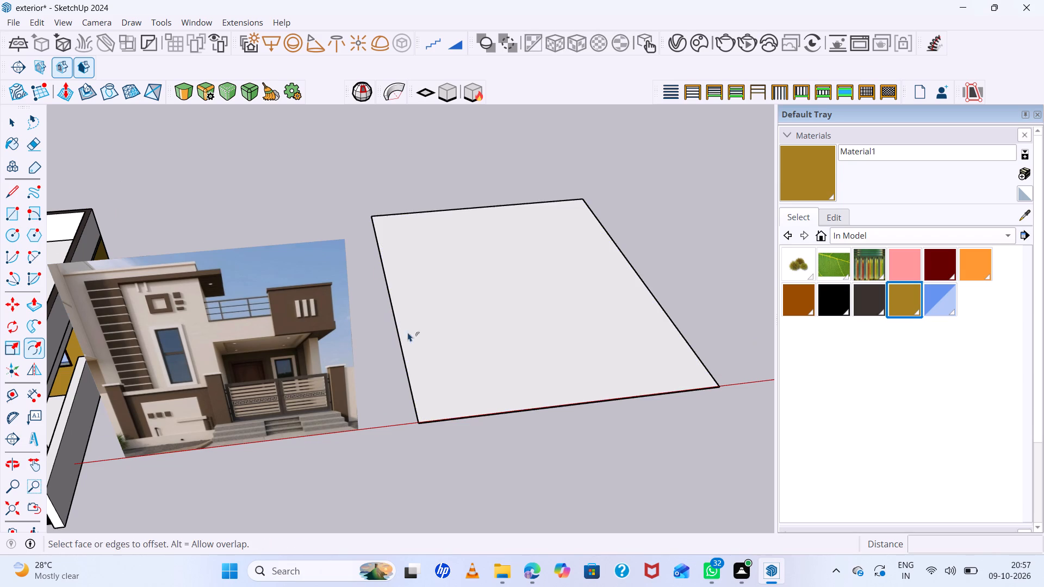
{"action": "scroll", "coordinate": [418, 329], "scroll_direction": "up", "scroll_amount": 10}
{"action": "left_click", "coordinate": [392, 321]}
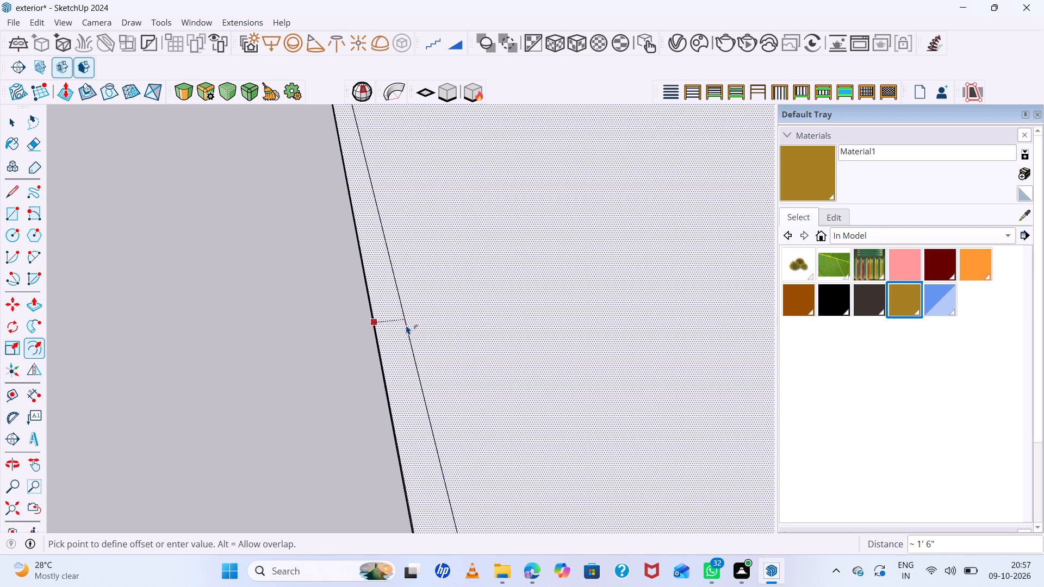
{"action": "key", "text": "9"}
{"action": "key", "text": "Return"}
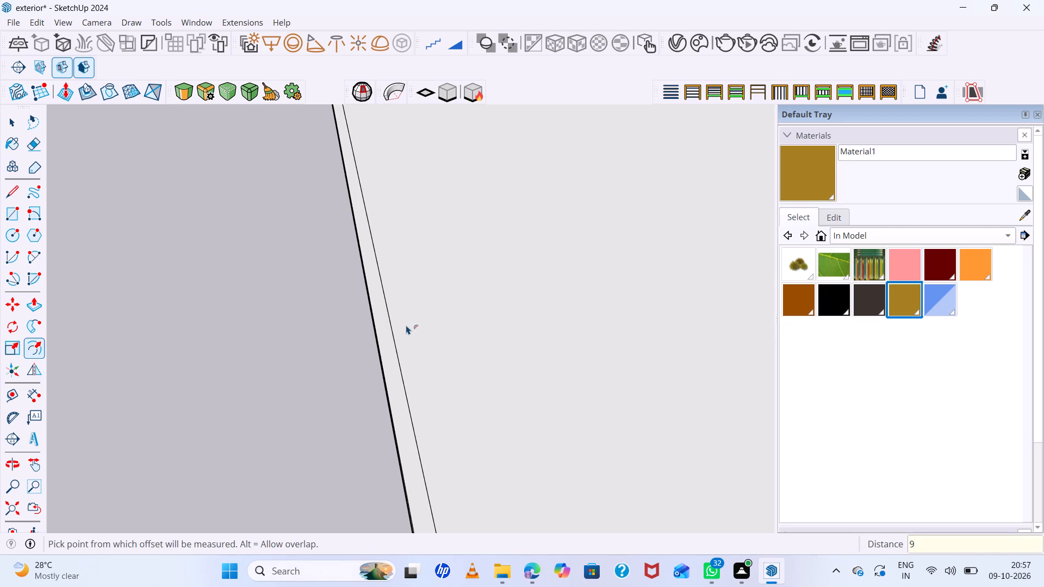
Examine the bordered ground rectangle from above and from the front, alongside the reference photo and the finished house.
{"action": "scroll", "coordinate": [392, 393], "scroll_direction": "down", "scroll_amount": 14}
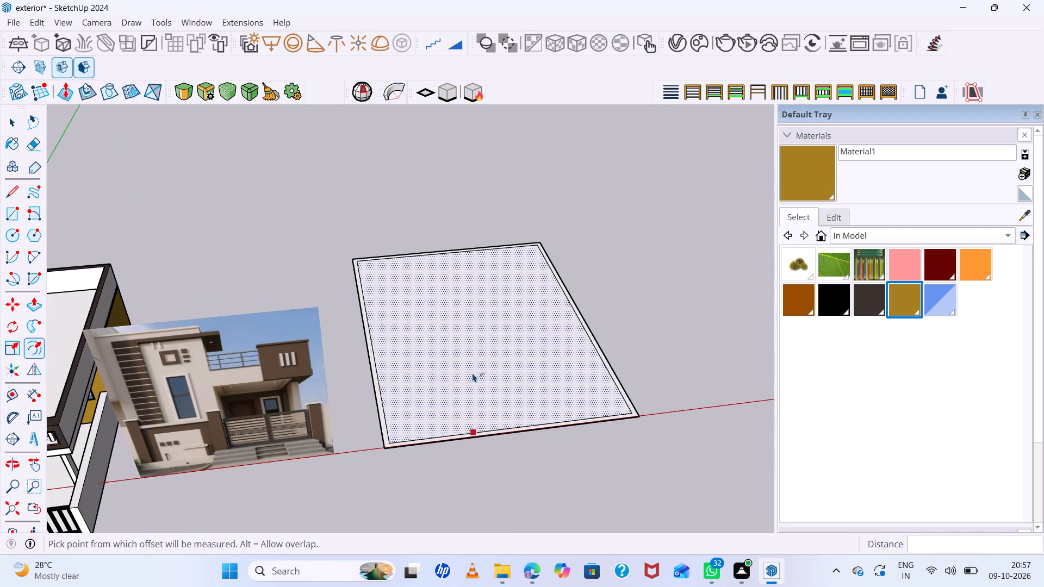
{"action": "scroll", "coordinate": [557, 293], "scroll_direction": "down", "scroll_amount": 5}
{"action": "scroll", "coordinate": [557, 197], "scroll_direction": "up", "scroll_amount": 10}
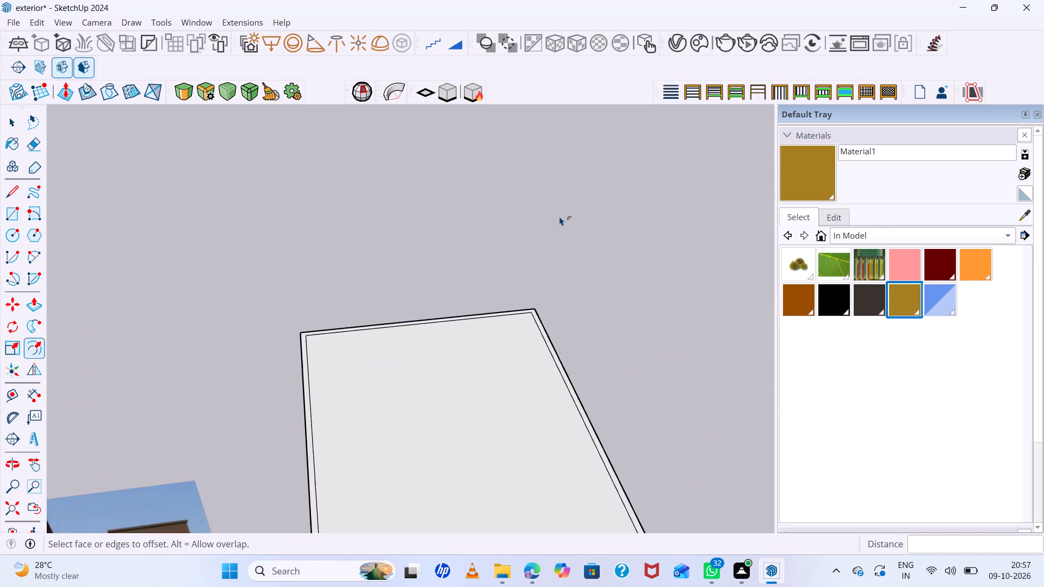
{"action": "middle_click_drag", "start_coordinate": [563, 216], "coordinate": [568, 413]}
{"action": "scroll", "coordinate": [568, 403], "scroll_direction": "up", "scroll_amount": 1}
{"action": "scroll", "coordinate": [523, 263], "scroll_direction": "down", "scroll_amount": 16}
{"action": "scroll", "coordinate": [528, 293], "scroll_direction": "up", "scroll_amount": 7}
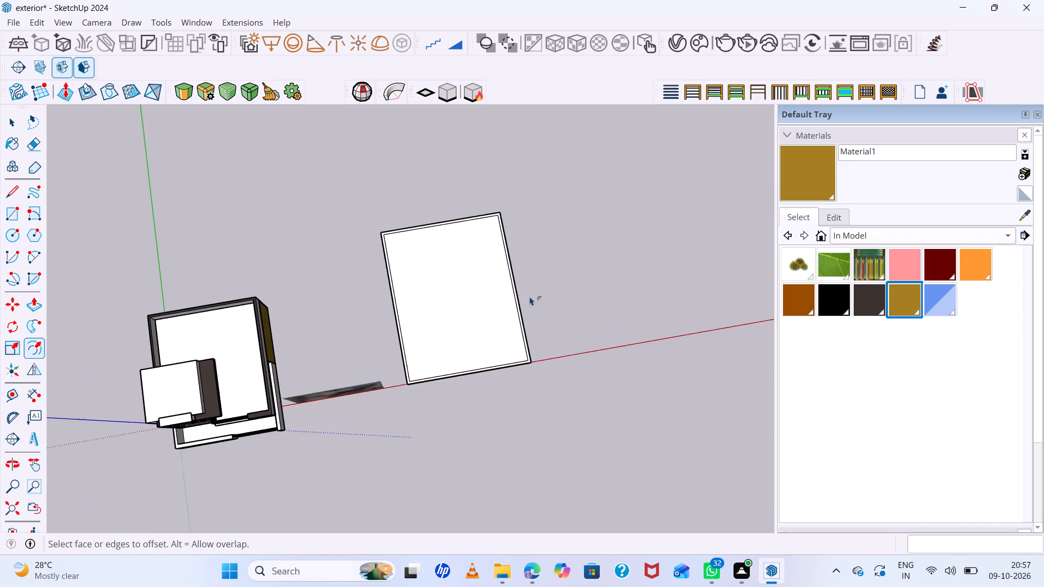
{"action": "middle_click_drag", "start_coordinate": [530, 302], "coordinate": [553, 182]}
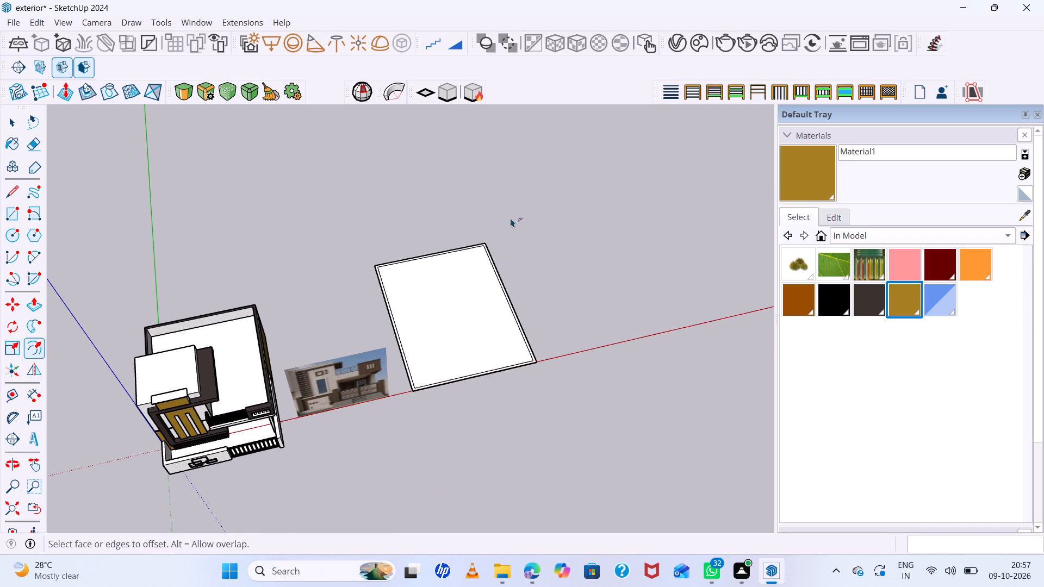
{"action": "scroll", "coordinate": [459, 246], "scroll_direction": "down", "scroll_amount": 7}
{"action": "scroll", "coordinate": [471, 288], "scroll_direction": "up", "scroll_amount": 6}
{"action": "middle_click_drag", "start_coordinate": [513, 308], "coordinate": [494, 151]}
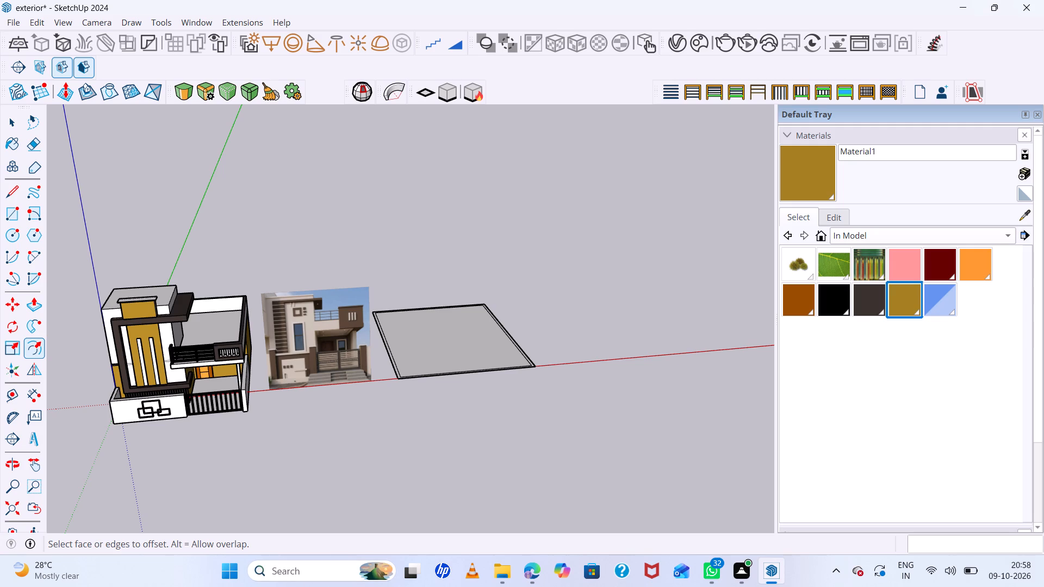
{"action": "scroll", "coordinate": [310, 543], "scroll_direction": "down", "scroll_amount": 1}
{"action": "scroll", "coordinate": [448, 310], "scroll_direction": "down", "scroll_amount": 6}
{"action": "scroll", "coordinate": [498, 327], "scroll_direction": "up", "scroll_amount": 7}
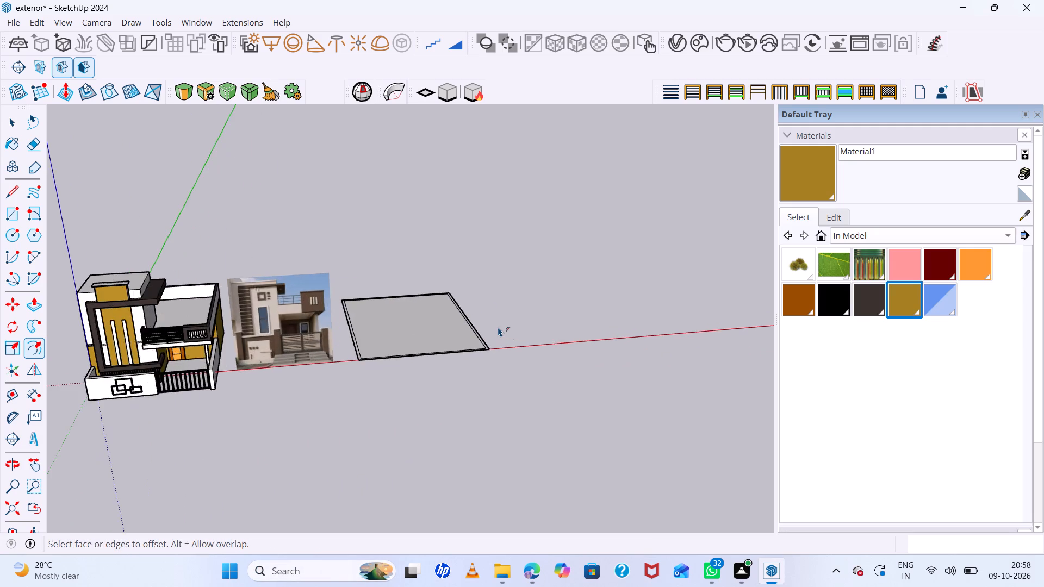
{"action": "scroll", "coordinate": [498, 327], "scroll_direction": "up", "scroll_amount": 4}
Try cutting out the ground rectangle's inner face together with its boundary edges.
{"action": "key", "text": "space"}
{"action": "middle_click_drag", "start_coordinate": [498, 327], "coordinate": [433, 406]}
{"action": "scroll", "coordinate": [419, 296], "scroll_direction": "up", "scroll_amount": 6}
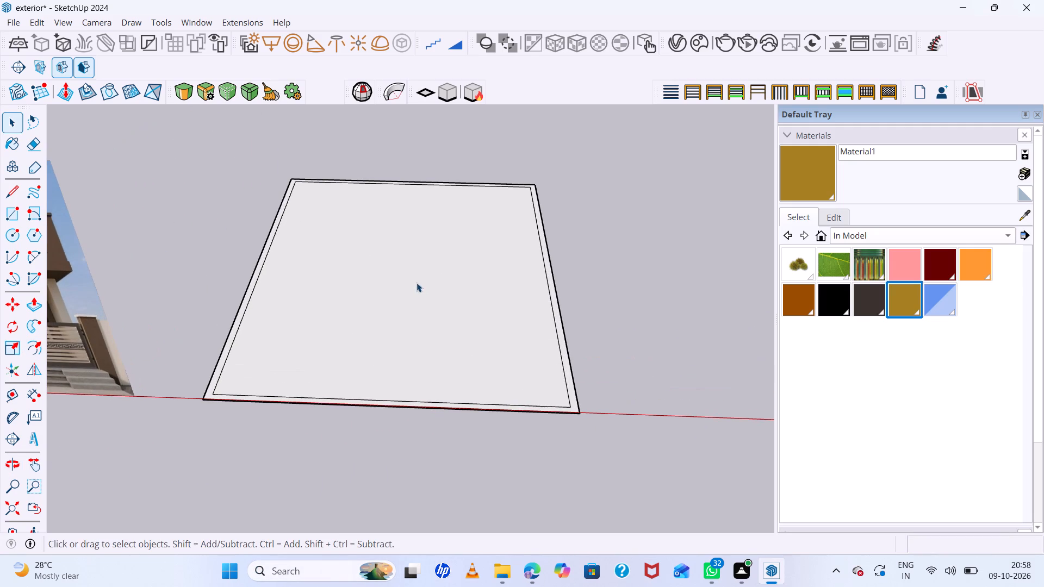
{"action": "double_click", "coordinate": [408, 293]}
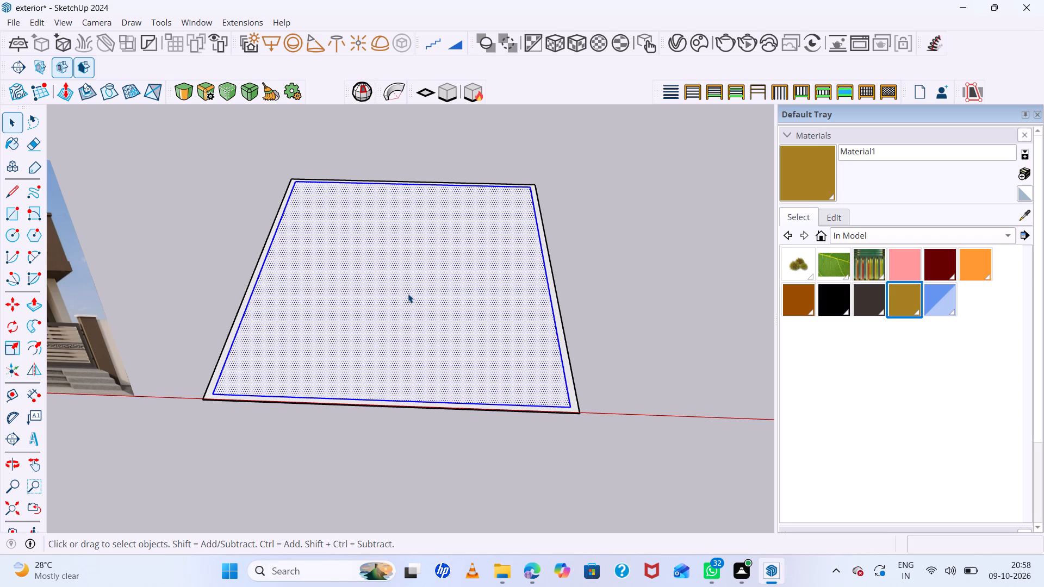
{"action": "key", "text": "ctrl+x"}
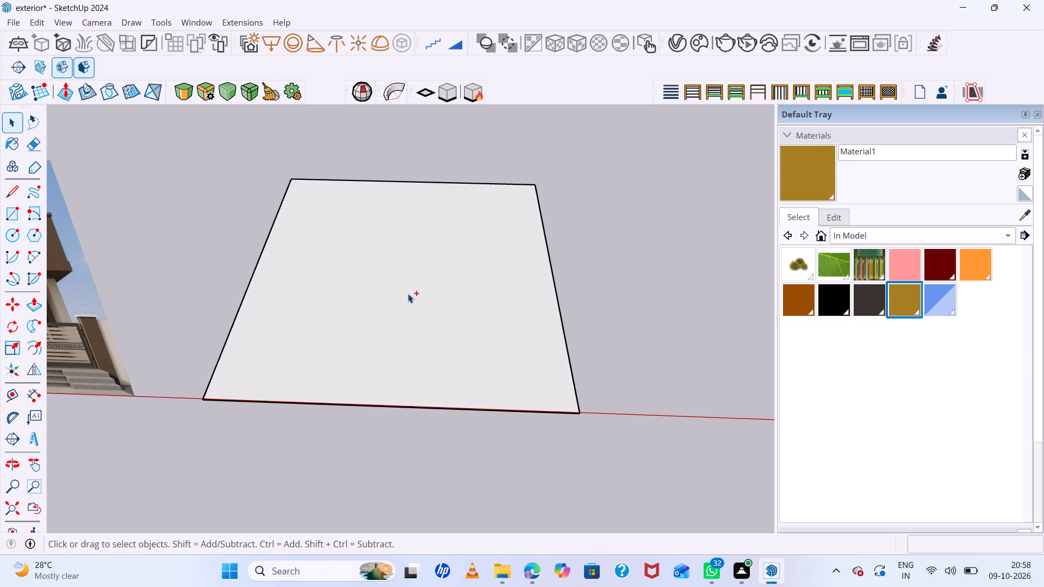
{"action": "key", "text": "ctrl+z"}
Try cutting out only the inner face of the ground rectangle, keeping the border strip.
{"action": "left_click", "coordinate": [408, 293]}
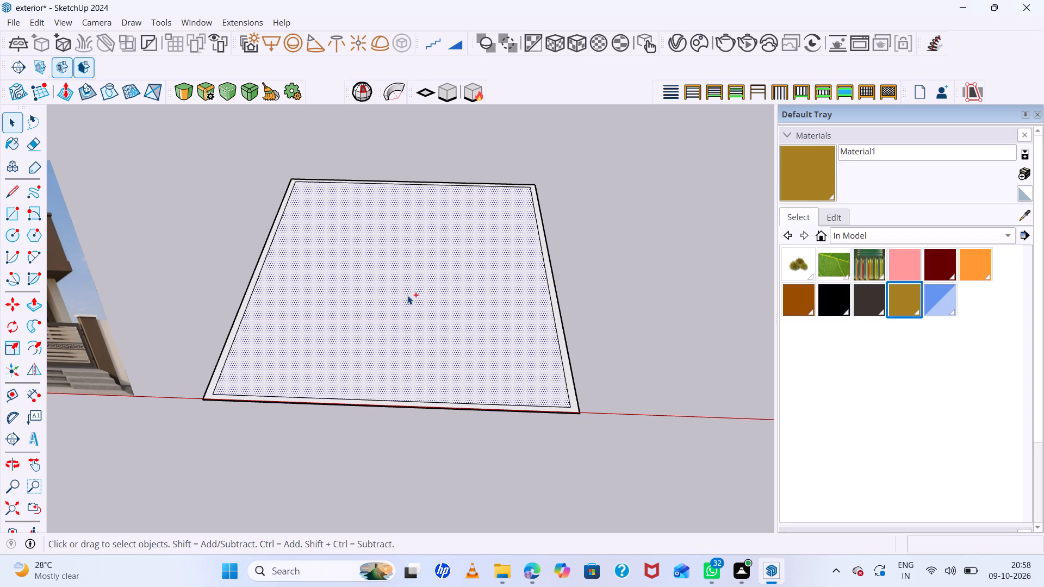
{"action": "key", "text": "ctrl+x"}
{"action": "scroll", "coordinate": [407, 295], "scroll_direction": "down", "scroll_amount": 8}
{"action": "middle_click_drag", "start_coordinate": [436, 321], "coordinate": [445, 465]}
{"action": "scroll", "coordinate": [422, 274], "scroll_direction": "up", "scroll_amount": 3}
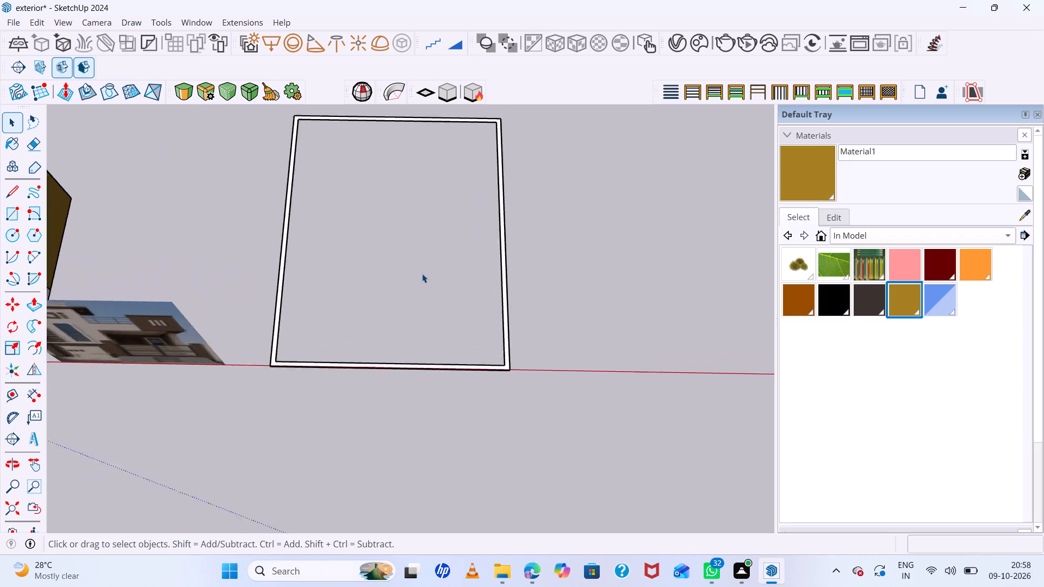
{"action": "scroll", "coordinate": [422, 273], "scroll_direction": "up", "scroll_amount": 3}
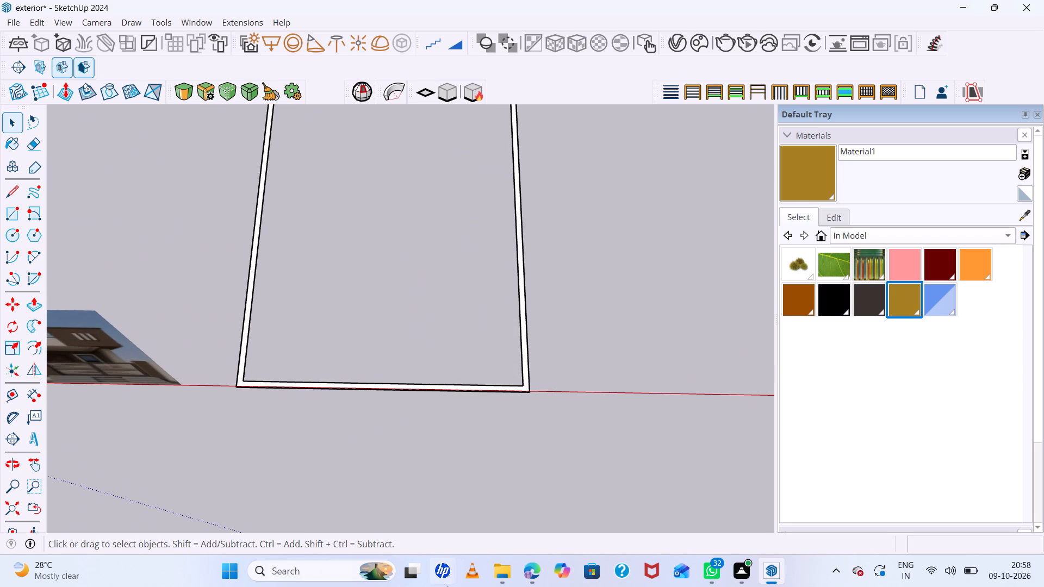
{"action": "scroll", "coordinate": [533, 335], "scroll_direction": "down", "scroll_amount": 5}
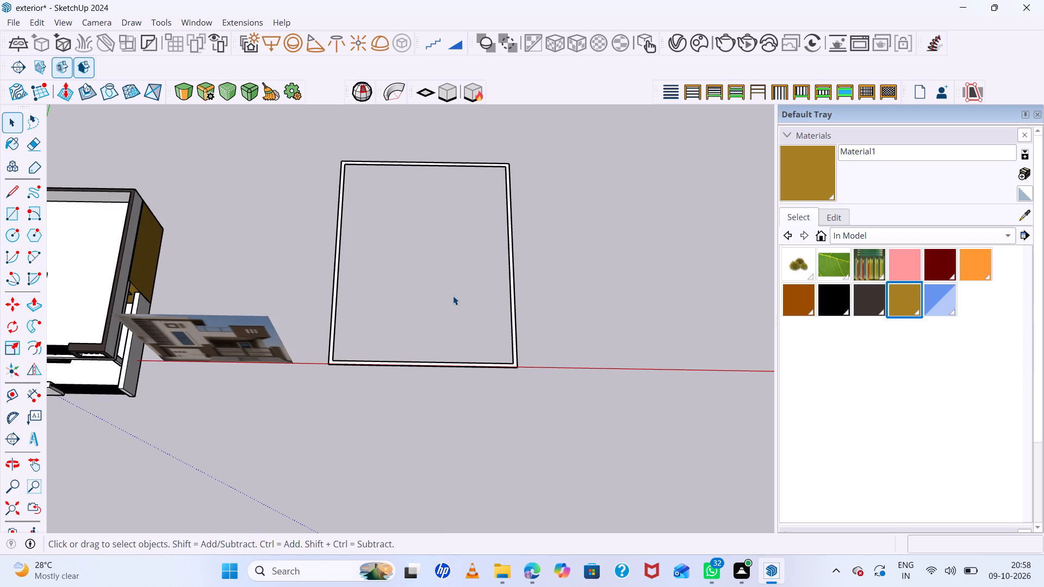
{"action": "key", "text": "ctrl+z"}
Place a guide about 16' 6" behind the inner front edge and a parallel one 9" farther back.
{"action": "scroll", "coordinate": [378, 329], "scroll_direction": "up", "scroll_amount": 6}
{"action": "scroll", "coordinate": [377, 330], "scroll_direction": "down", "scroll_amount": 6}
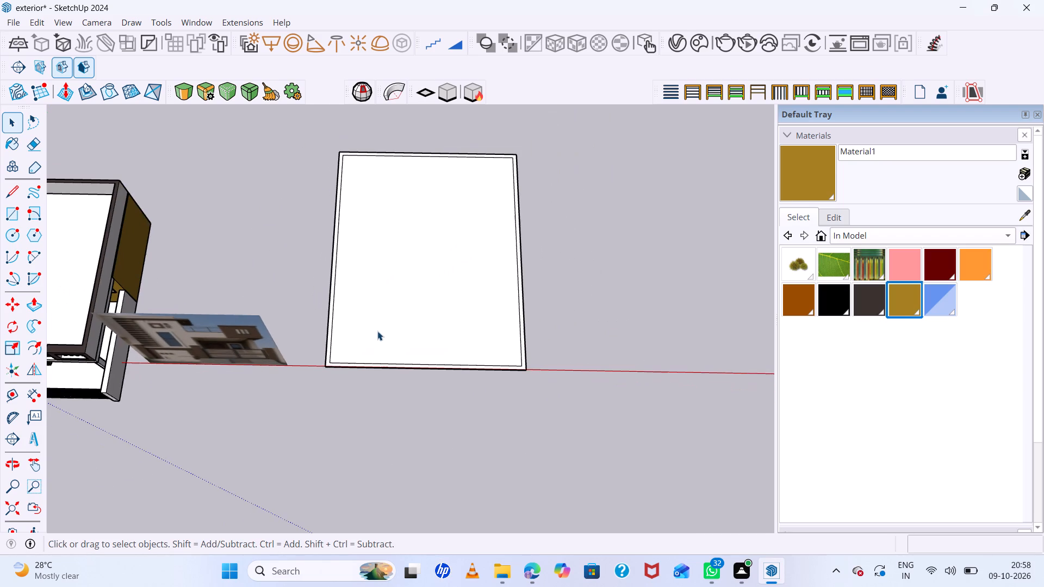
{"action": "middle_click_drag", "start_coordinate": [384, 333], "coordinate": [394, 290]}
{"action": "scroll", "coordinate": [373, 363], "scroll_direction": "up", "scroll_amount": 6}
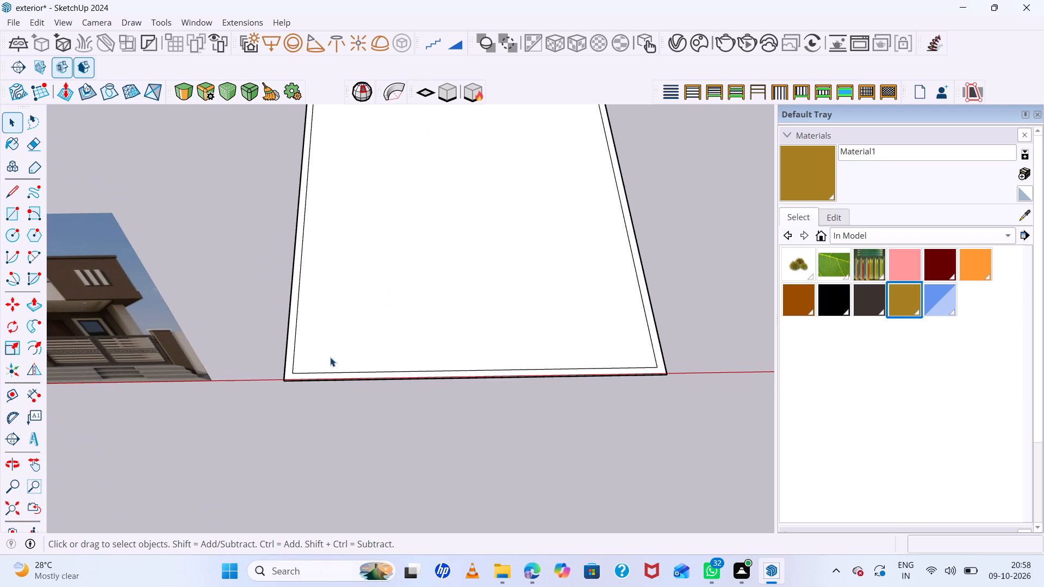
{"action": "key", "text": "t"}
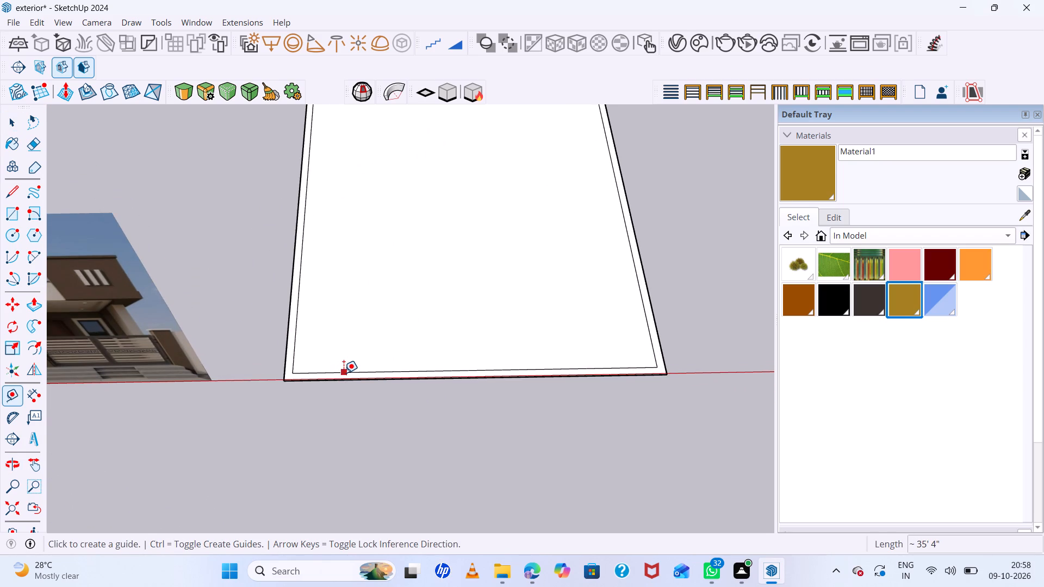
{"action": "left_click", "coordinate": [344, 373]}
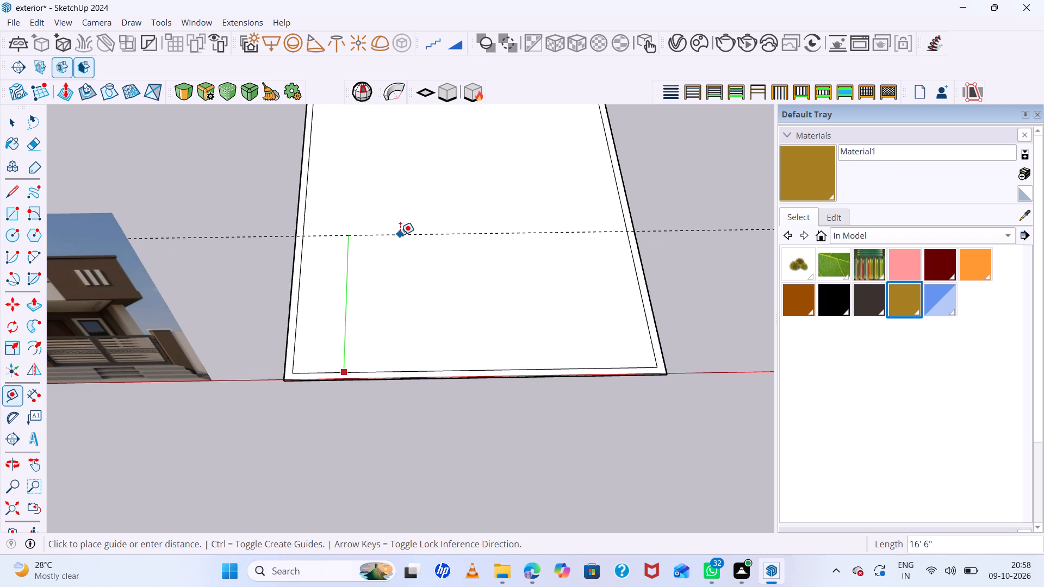
{"action": "left_click", "coordinate": [400, 235]}
{"action": "left_click", "coordinate": [401, 233]}
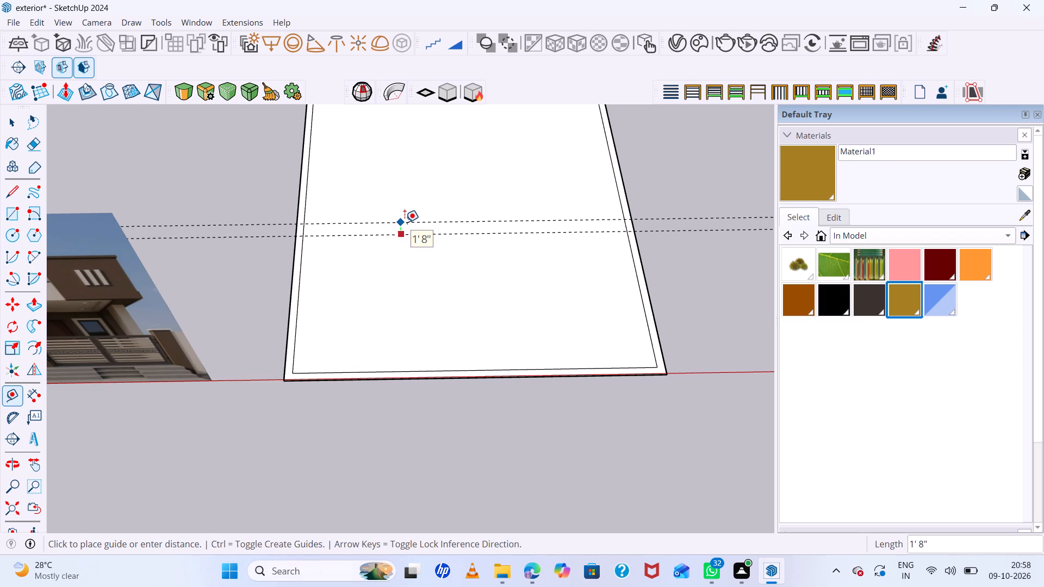
{"action": "key", "text": "9"}
{"action": "key", "text": "Return"}
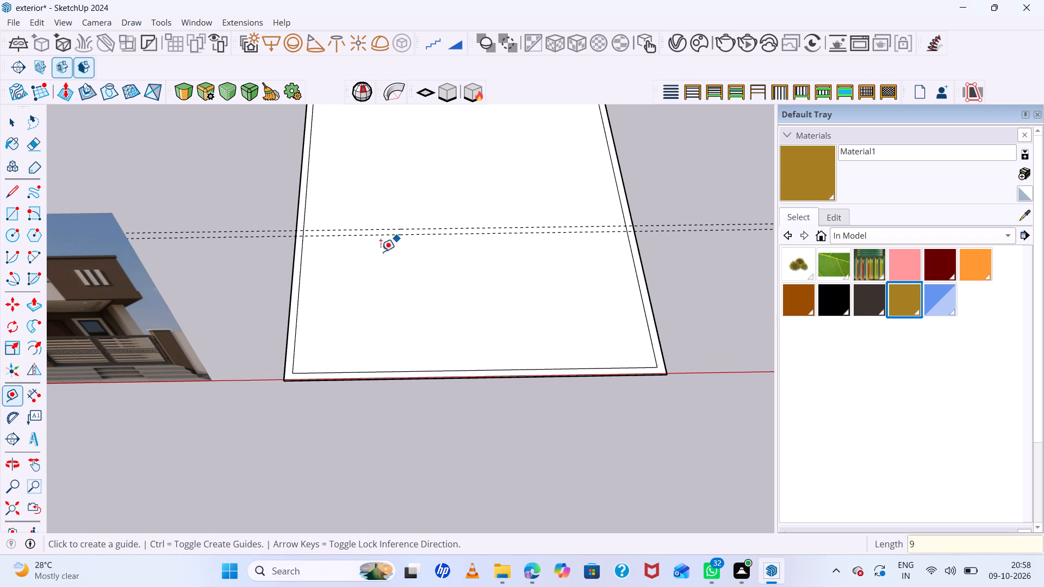
Place a guide about 20' 6" in from the inner side edge farthest from the photo, and another 9" back toward that edge.
{"action": "left_click", "coordinate": [637, 278]}
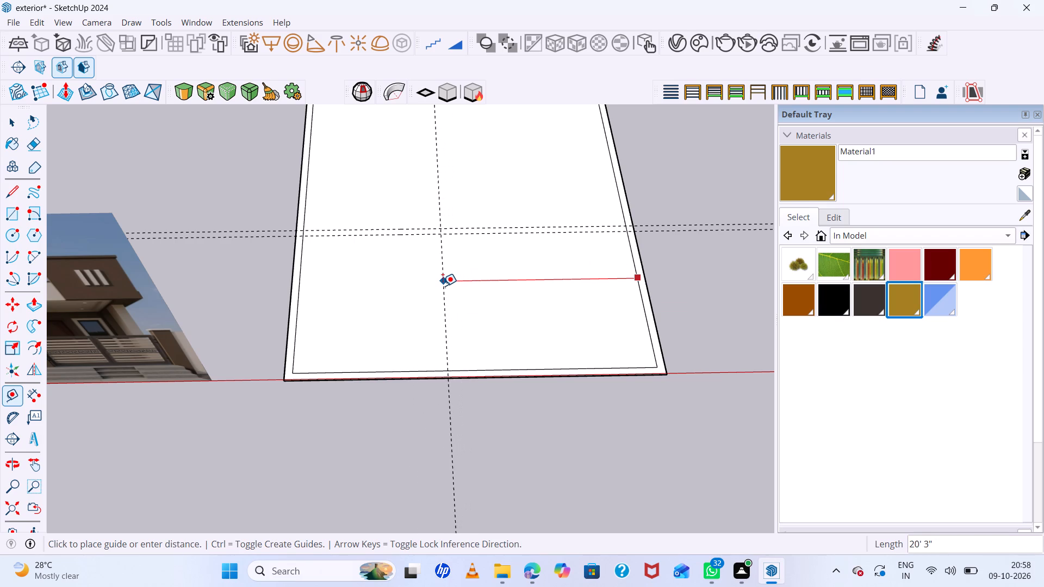
{"action": "left_click", "coordinate": [443, 286]}
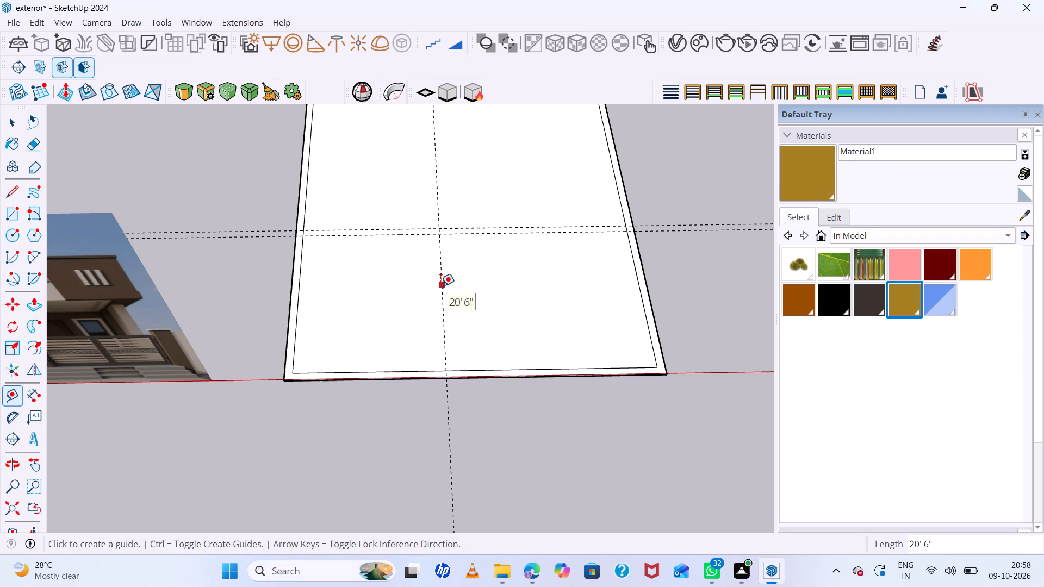
{"action": "left_click", "coordinate": [440, 286]}
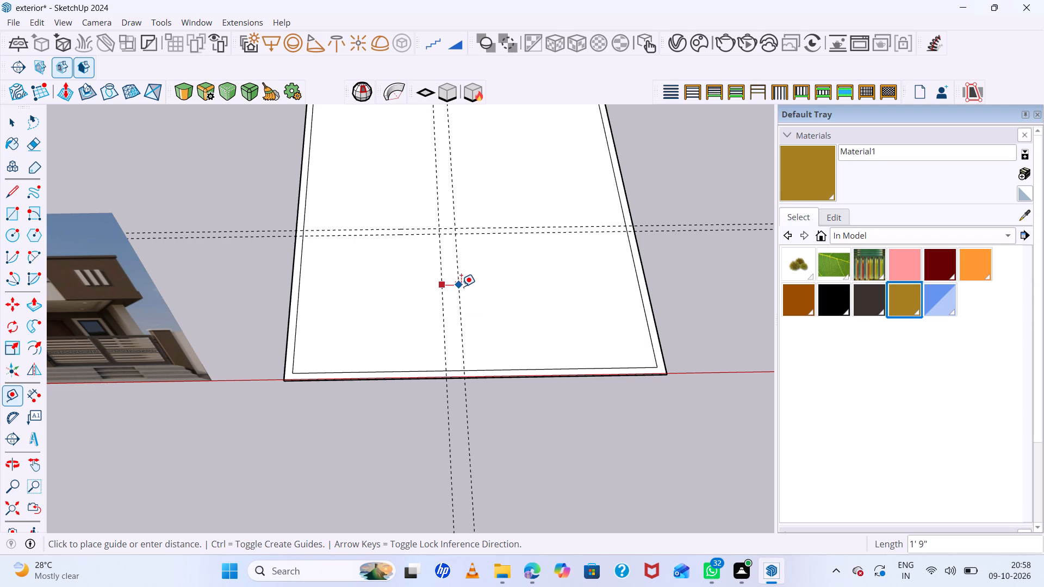
{"action": "key", "text": "9"}
{"action": "key", "text": "Return"}
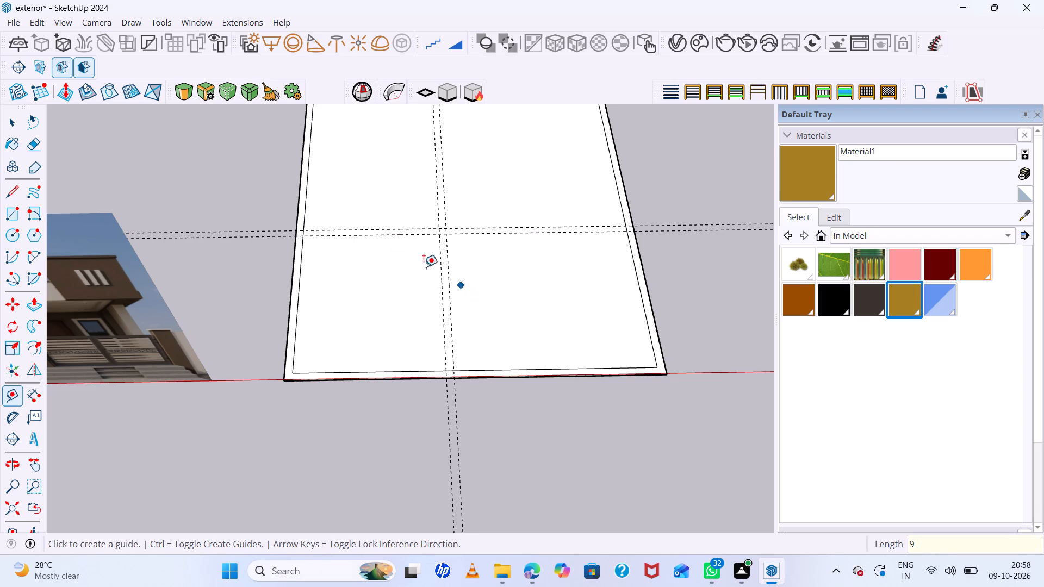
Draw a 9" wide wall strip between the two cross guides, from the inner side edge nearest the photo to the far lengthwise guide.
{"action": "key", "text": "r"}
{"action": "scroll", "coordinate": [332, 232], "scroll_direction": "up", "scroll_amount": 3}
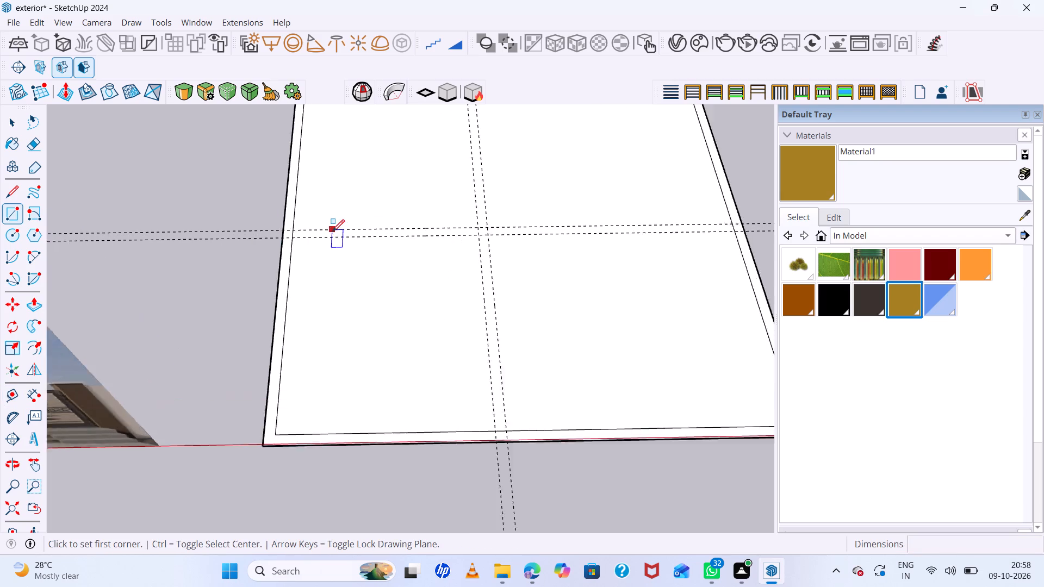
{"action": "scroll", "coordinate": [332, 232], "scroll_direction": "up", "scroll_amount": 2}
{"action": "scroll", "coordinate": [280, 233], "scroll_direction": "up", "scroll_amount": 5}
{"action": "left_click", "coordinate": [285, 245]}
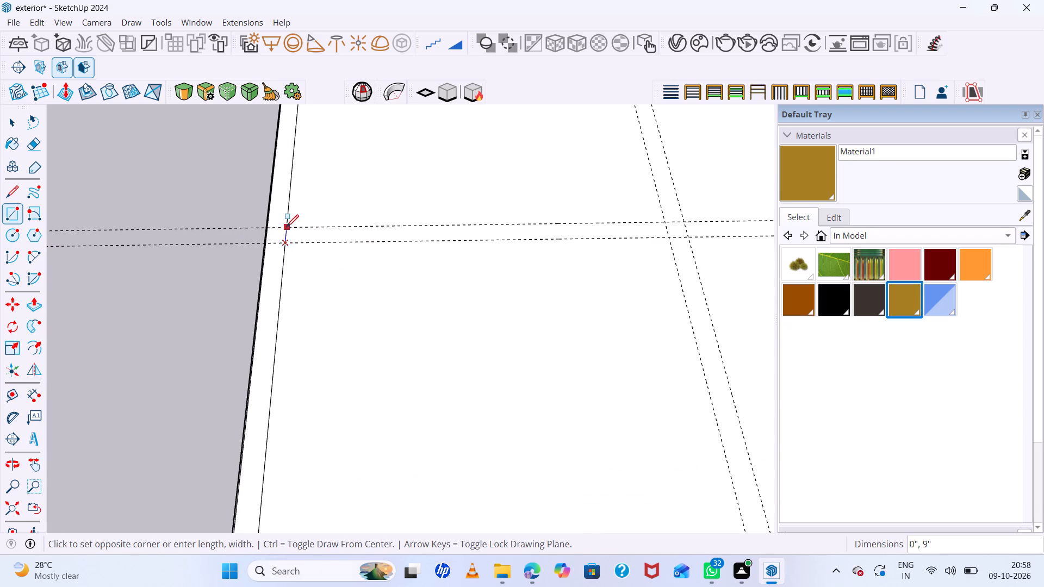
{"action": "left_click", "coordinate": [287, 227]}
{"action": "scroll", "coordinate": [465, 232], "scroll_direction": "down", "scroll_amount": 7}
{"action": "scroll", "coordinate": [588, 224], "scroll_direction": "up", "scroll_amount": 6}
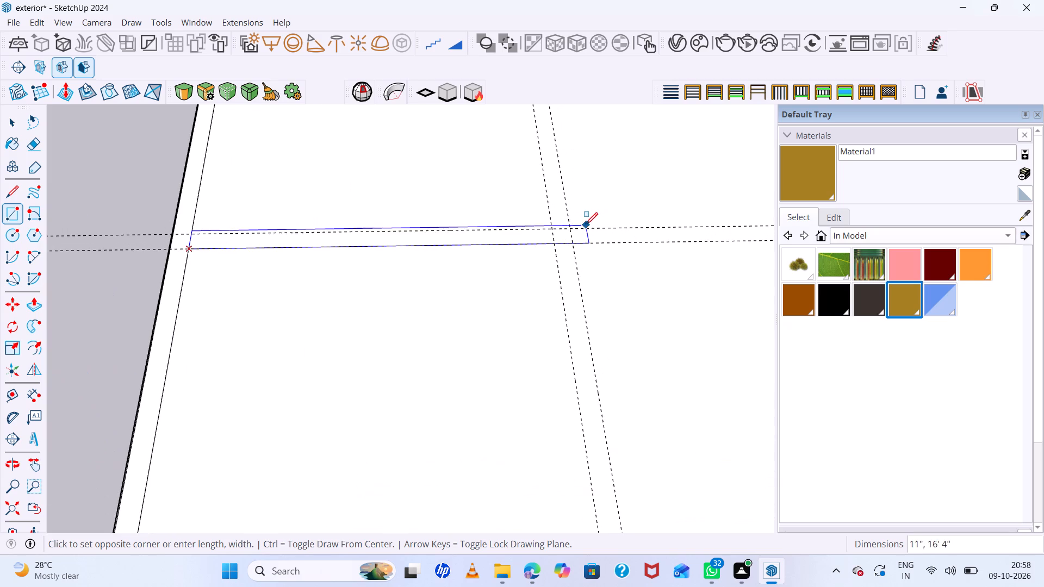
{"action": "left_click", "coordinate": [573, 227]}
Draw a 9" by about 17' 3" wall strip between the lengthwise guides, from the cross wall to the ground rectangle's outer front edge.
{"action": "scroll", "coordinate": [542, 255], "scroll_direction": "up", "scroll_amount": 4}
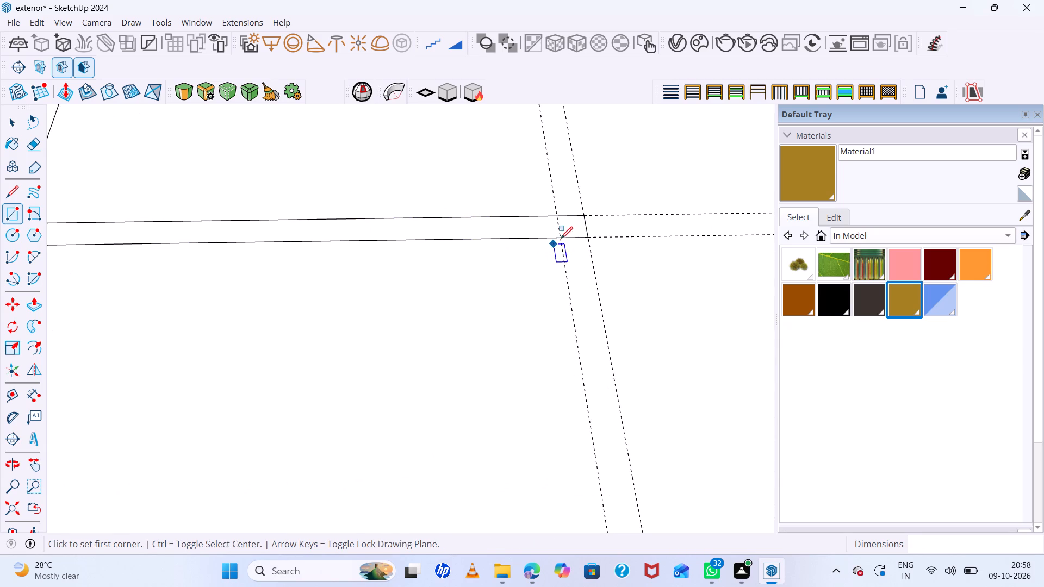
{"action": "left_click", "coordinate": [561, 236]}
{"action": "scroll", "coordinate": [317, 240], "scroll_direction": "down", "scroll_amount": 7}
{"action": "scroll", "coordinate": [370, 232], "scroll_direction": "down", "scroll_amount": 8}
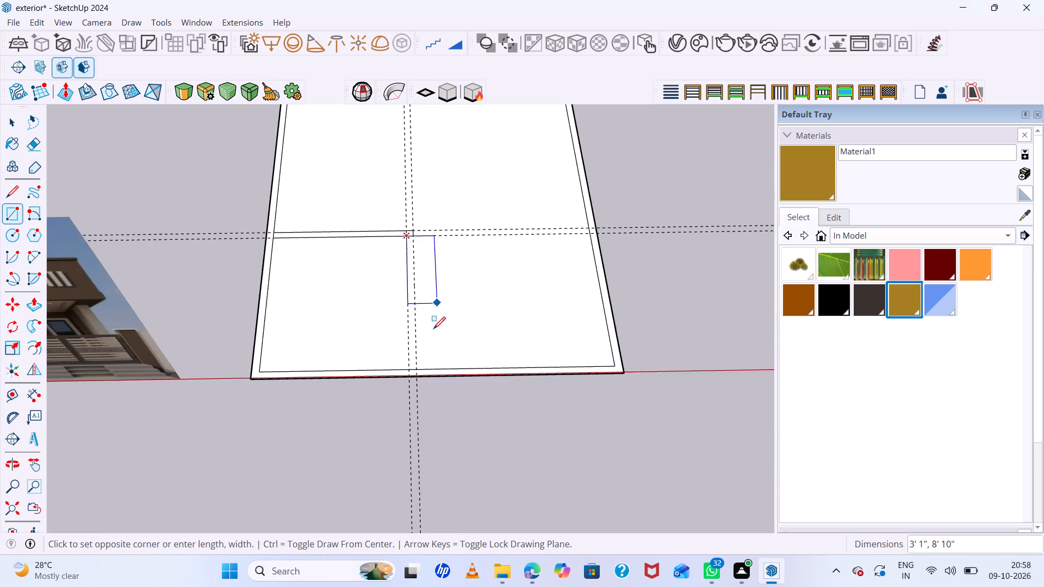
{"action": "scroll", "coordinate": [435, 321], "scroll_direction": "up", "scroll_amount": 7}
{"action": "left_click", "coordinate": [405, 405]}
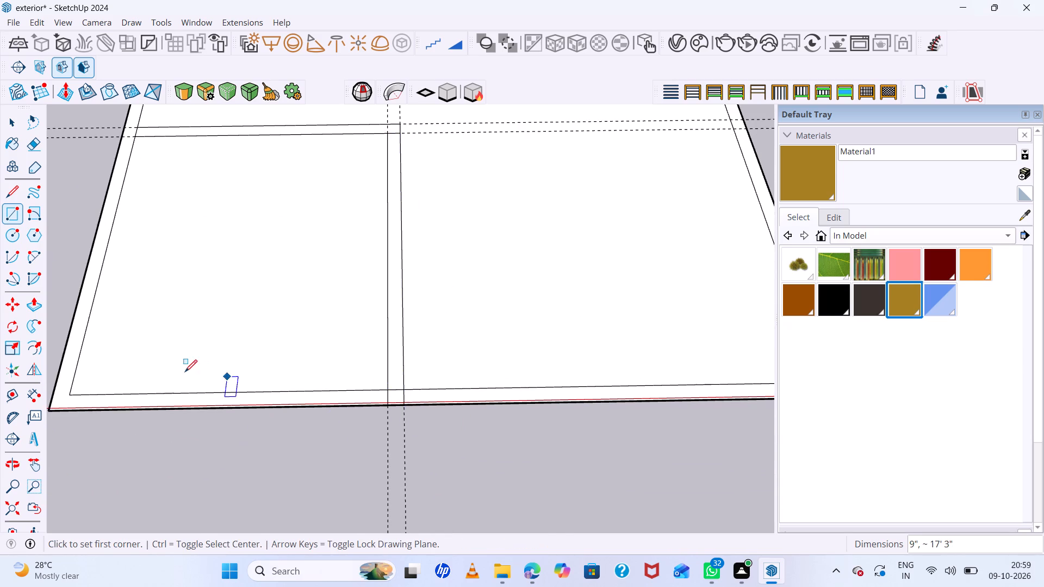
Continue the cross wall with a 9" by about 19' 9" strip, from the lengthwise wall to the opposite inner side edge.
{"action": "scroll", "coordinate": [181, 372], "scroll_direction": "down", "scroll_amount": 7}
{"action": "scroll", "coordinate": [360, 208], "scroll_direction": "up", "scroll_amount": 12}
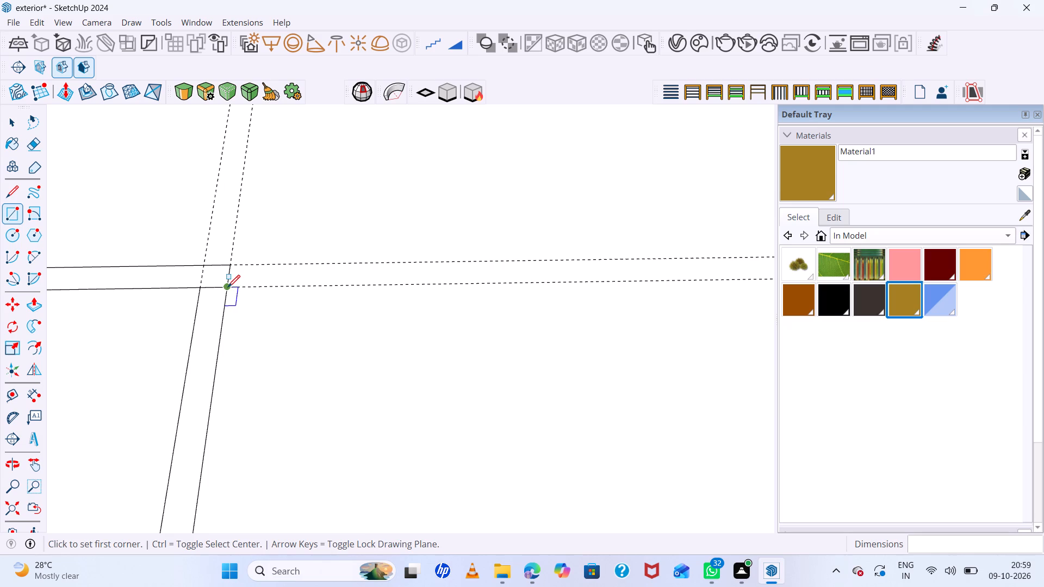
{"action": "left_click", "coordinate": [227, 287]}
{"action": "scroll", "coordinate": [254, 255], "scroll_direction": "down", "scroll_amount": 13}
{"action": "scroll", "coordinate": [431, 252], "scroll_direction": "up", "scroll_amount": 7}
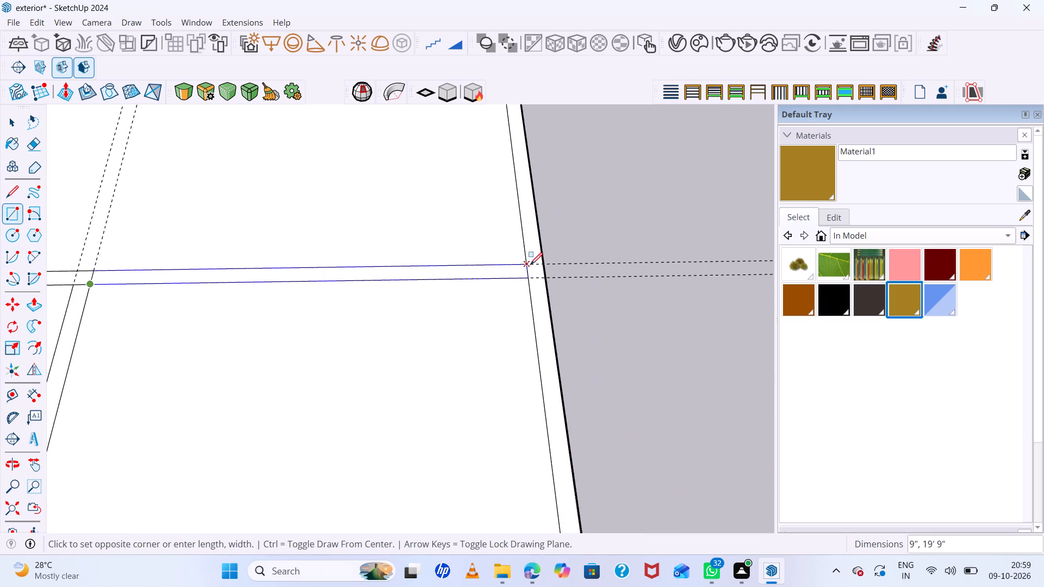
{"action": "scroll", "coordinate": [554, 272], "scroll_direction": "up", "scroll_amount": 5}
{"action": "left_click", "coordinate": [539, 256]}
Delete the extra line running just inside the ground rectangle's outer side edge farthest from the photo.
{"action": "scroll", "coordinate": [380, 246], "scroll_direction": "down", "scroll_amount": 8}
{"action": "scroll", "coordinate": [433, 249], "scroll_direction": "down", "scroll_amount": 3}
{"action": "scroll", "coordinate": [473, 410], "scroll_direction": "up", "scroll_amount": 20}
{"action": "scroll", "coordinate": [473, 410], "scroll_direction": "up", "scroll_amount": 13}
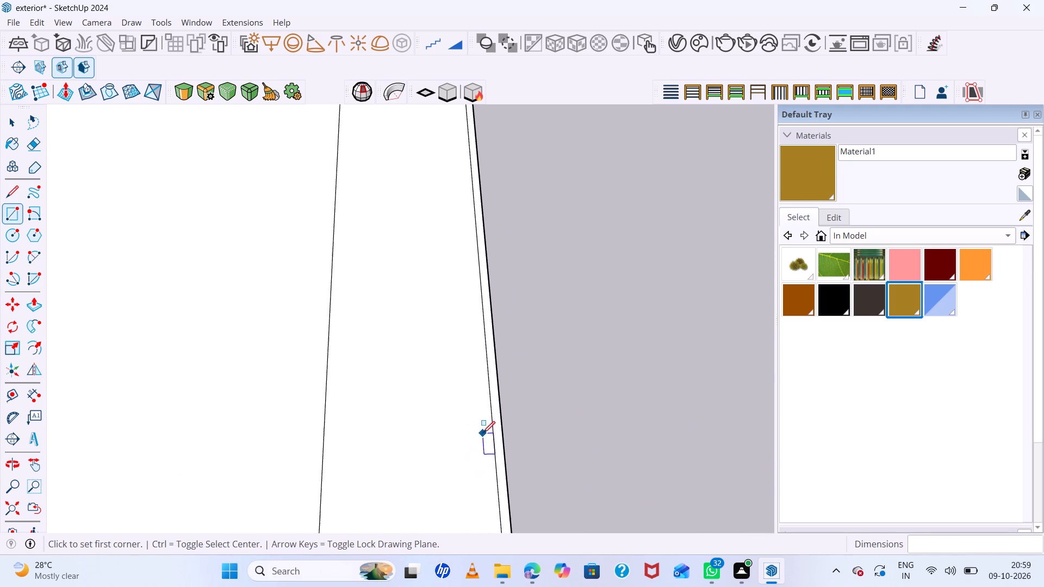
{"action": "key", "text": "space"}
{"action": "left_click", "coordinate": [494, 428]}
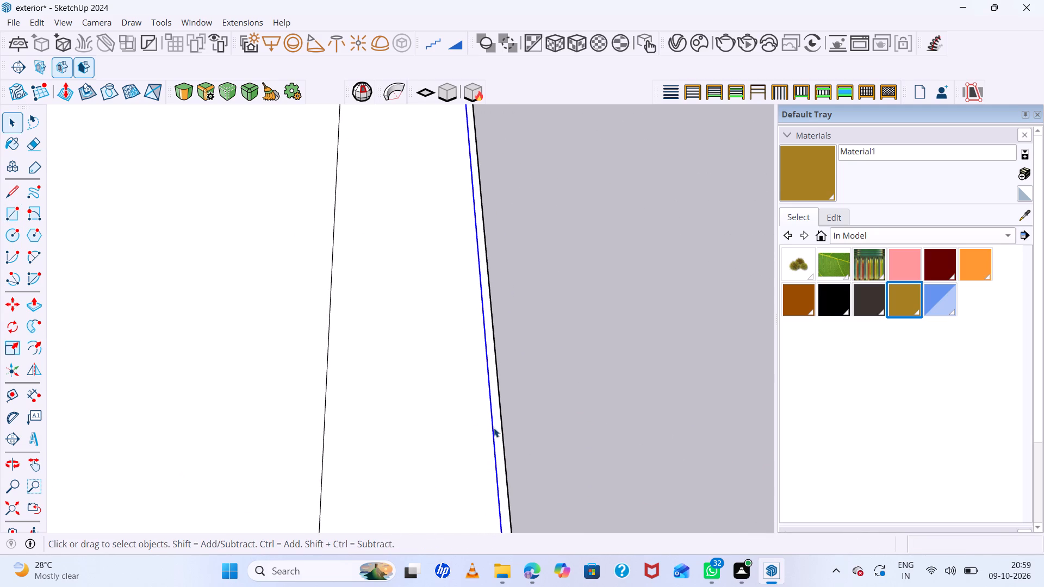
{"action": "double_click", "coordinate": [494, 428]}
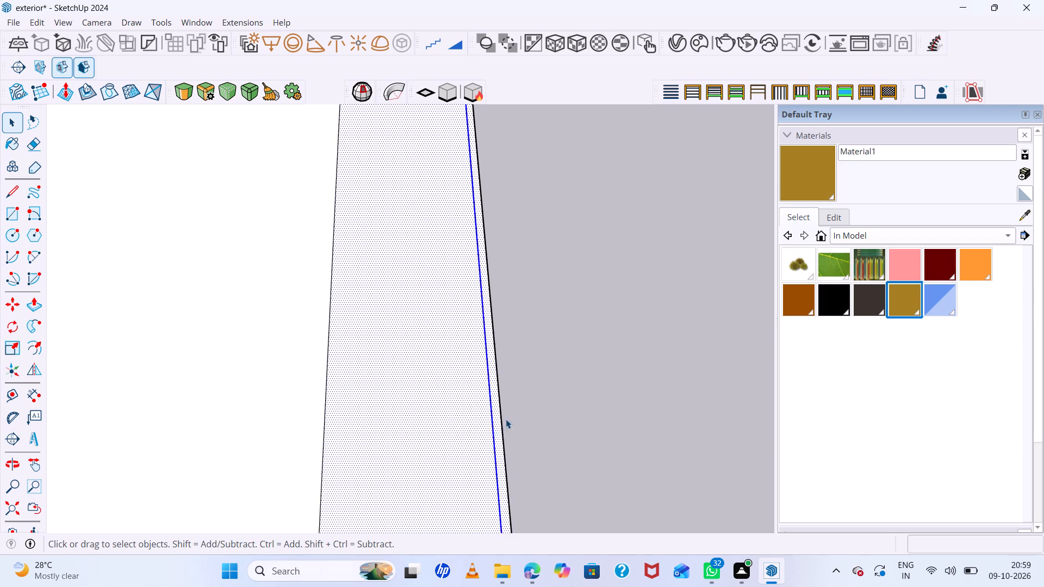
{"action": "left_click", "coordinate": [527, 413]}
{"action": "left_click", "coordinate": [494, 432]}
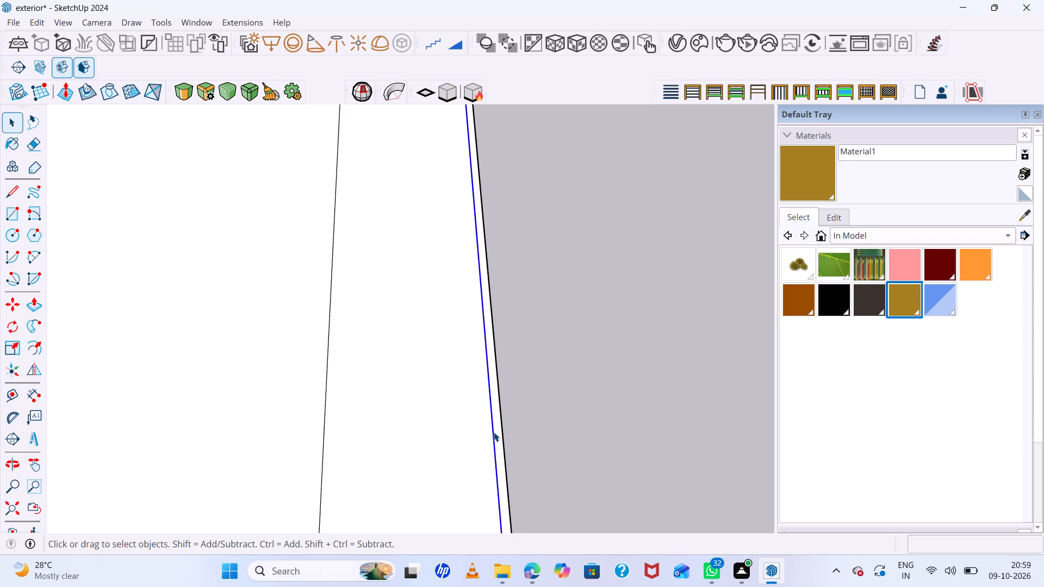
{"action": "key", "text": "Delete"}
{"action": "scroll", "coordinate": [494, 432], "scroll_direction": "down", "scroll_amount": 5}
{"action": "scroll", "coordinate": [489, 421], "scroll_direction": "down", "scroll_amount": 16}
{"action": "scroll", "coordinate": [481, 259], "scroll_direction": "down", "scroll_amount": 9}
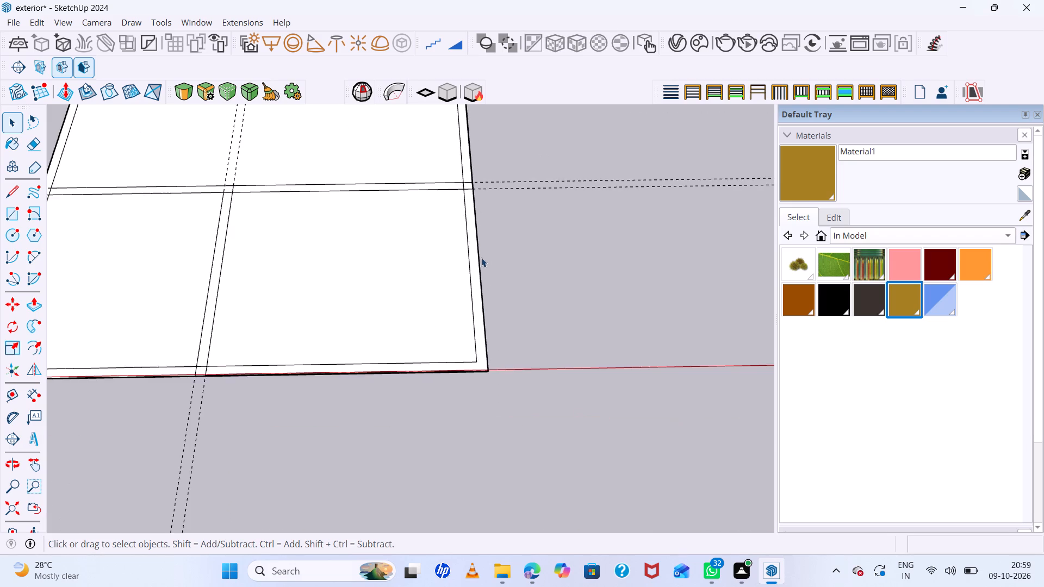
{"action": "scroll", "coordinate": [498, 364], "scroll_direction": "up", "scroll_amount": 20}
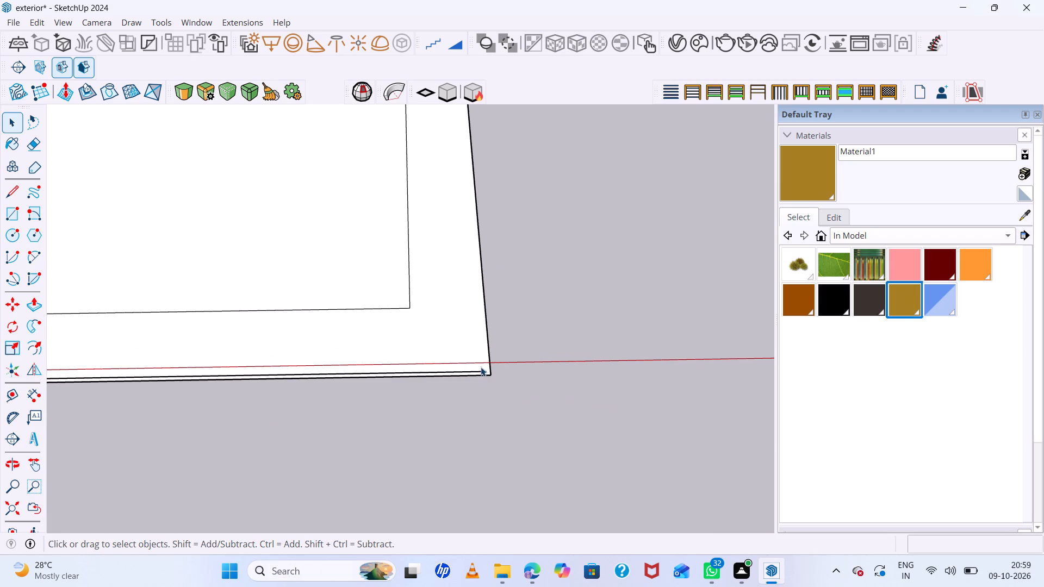
Undo the second house's work, including the wall strips, guides, ground rectangle and reference photo.
{"action": "key", "text": "ctrl+z"}
{"action": "key", "text": "ctrl+z"}
{"action": "key", "text": "ctrl+z"}
{"action": "key", "text": "ctrl+z"}
{"action": "key", "text": "ctrl+z"}
{"action": "key", "text": "ctrl+z"}
{"action": "key", "text": "ctrl+z"}
{"action": "key", "text": "ctrl+z"}
{"action": "key", "text": "ctrl+z"}
{"action": "key", "text": "ctrl+z"}
{"action": "key", "text": "ctrl+z"}
{"action": "key", "text": "ctrl+z"}
{"action": "key", "text": "ctrl+z"}
{"action": "key", "text": "ctrl+z"}
{"action": "key", "text": "ctrl+z"}
{"action": "key", "text": "ctrl+z"}
{"action": "key", "text": "ctrl+z"}
{"action": "key", "text": "ctrl+z"}
{"action": "key", "text": "ctrl+z"}
{"action": "key", "text": "ctrl+z"}
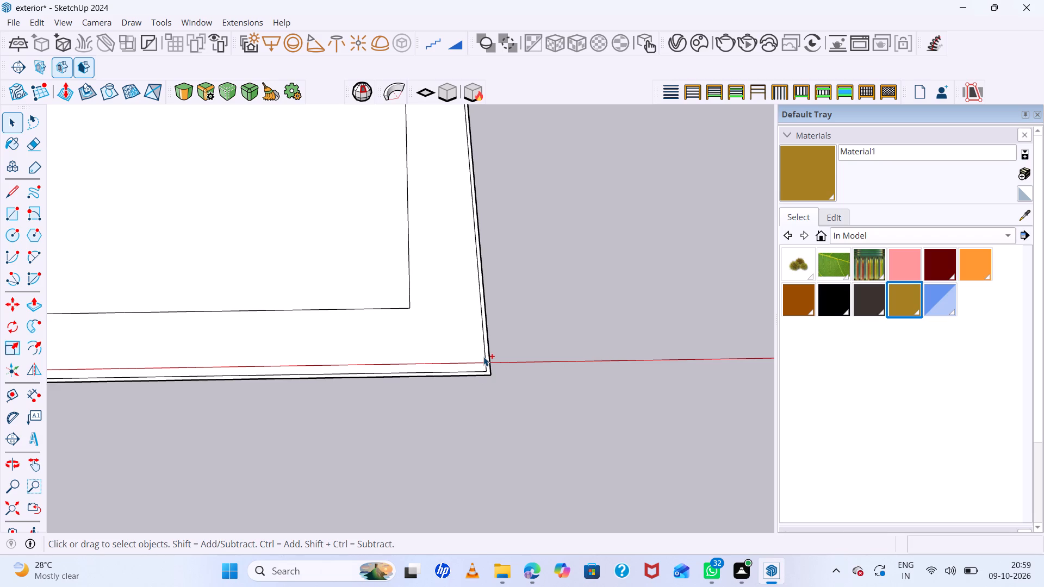
Redo the undone changes up to the removal of the two shrubs in front of the finished house's boundary wall.
{"action": "scroll", "coordinate": [484, 355], "scroll_direction": "down", "scroll_amount": 7}
{"action": "scroll", "coordinate": [492, 363], "scroll_direction": "down", "scroll_amount": 19}
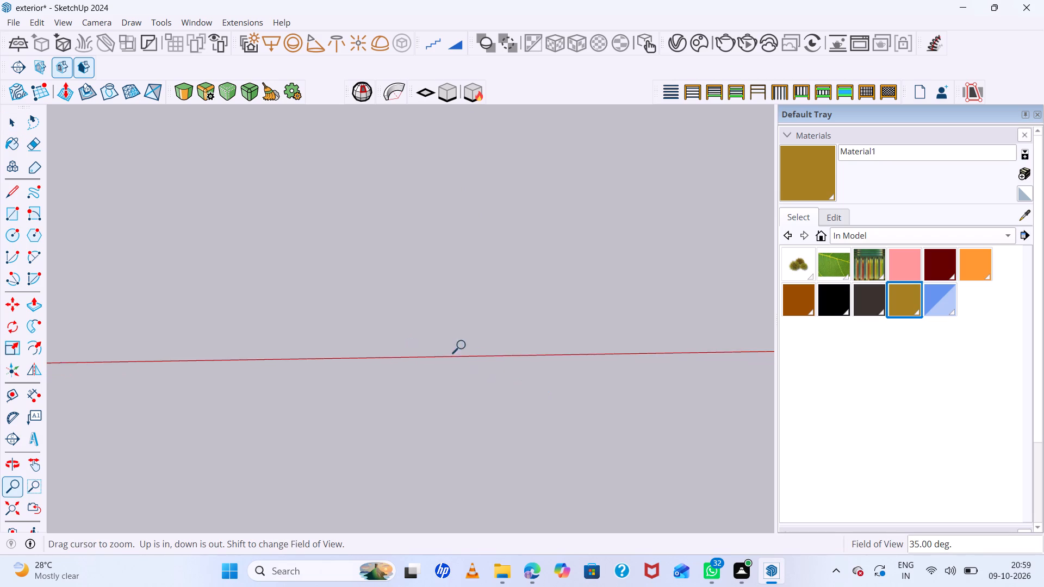
{"action": "scroll", "coordinate": [464, 346], "scroll_direction": "down", "scroll_amount": 19}
{"action": "scroll", "coordinate": [469, 342], "scroll_direction": "down", "scroll_amount": 8}
{"action": "scroll", "coordinate": [144, 302], "scroll_direction": "up", "scroll_amount": 7}
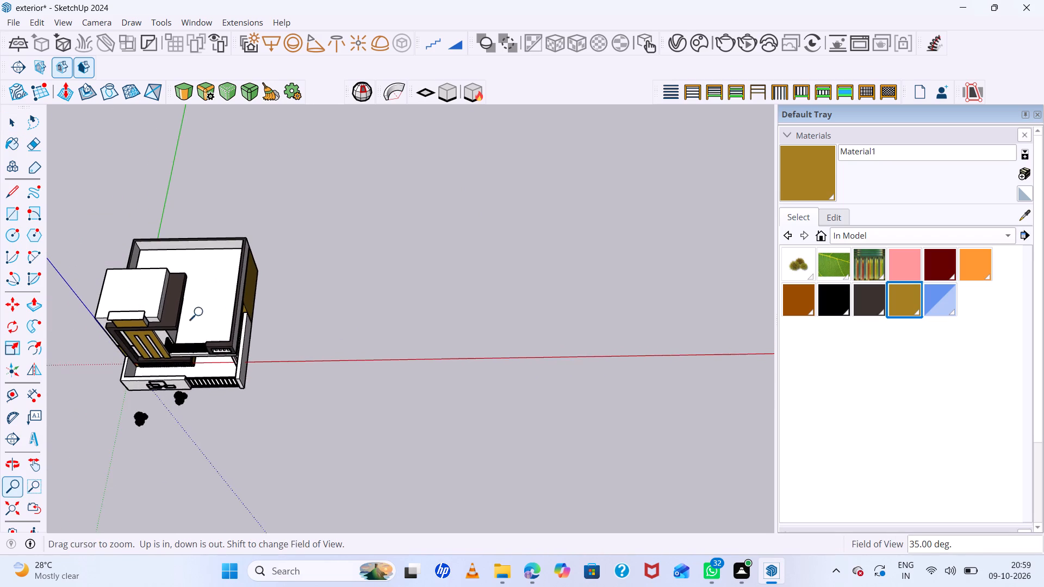
{"action": "middle_click_drag", "start_coordinate": [201, 313], "coordinate": [198, 204]}
{"action": "middle_click", "coordinate": [198, 204]}
{"action": "scroll", "coordinate": [230, 324], "scroll_direction": "up", "scroll_amount": 11}
{"action": "middle_click_drag", "start_coordinate": [253, 357], "coordinate": [257, 327]}
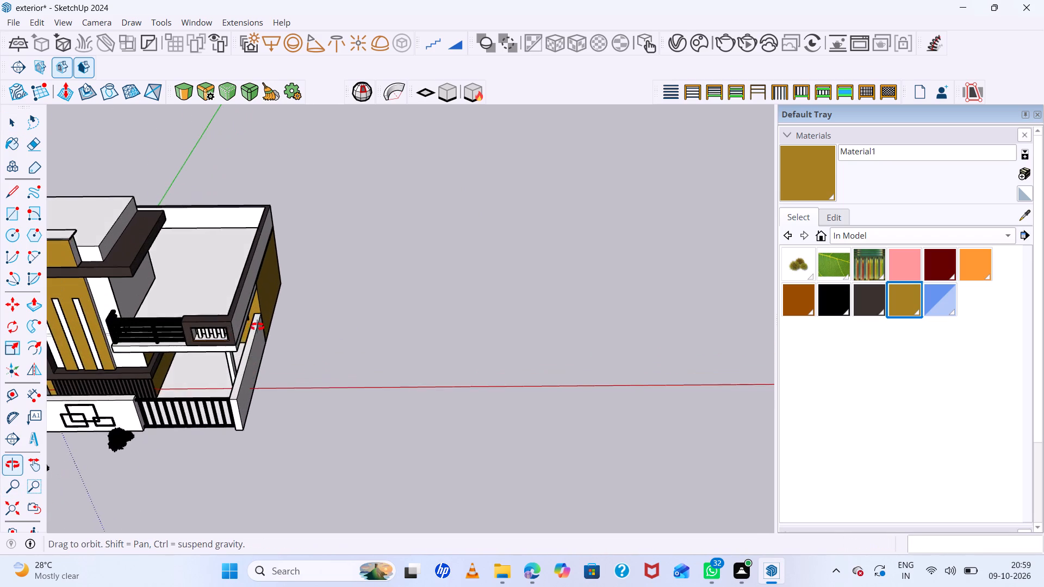
{"action": "middle_click_drag", "start_coordinate": [257, 327], "coordinate": [264, 270]}
{"action": "scroll", "coordinate": [290, 281], "scroll_direction": "down", "scroll_amount": 8}
{"action": "scroll", "coordinate": [165, 307], "scroll_direction": "up", "scroll_amount": 7}
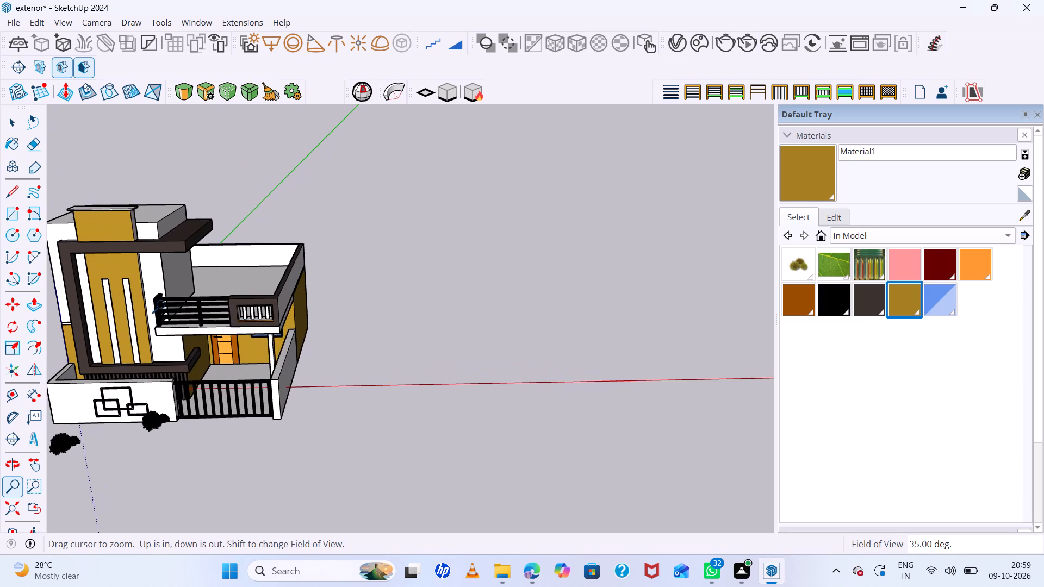
{"action": "middle_click_drag", "start_coordinate": [164, 305], "coordinate": [176, 264]}
{"action": "scroll", "coordinate": [176, 264], "scroll_direction": "down", "scroll_amount": 7}
{"action": "scroll", "coordinate": [176, 264], "scroll_direction": "up", "scroll_amount": 4}
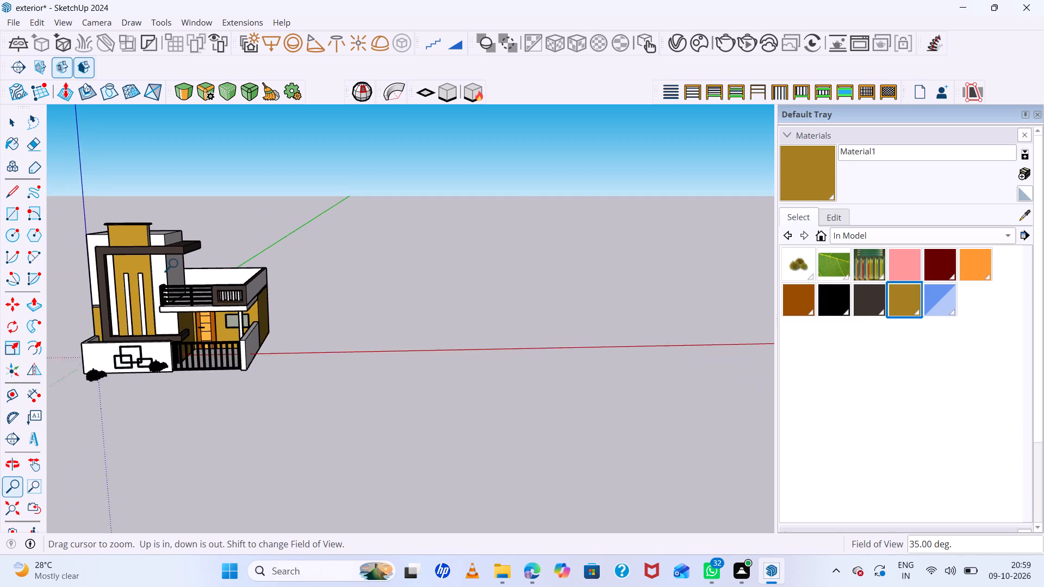
{"action": "scroll", "coordinate": [176, 264], "scroll_direction": "up", "scroll_amount": 2}
{"action": "scroll", "coordinate": [105, 380], "scroll_direction": "up", "scroll_amount": 7}
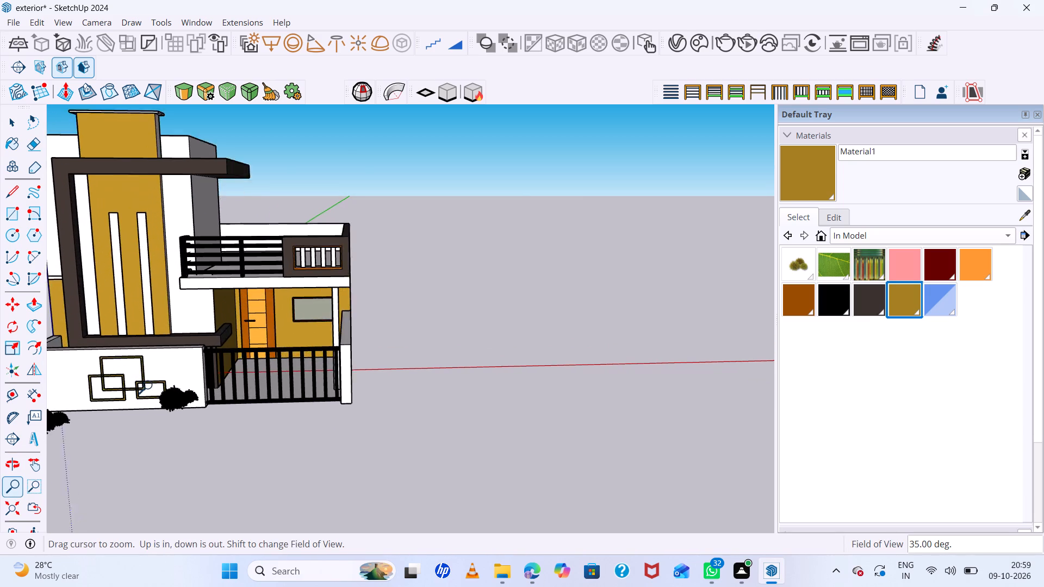
{"action": "key", "text": "ctrl+y"}
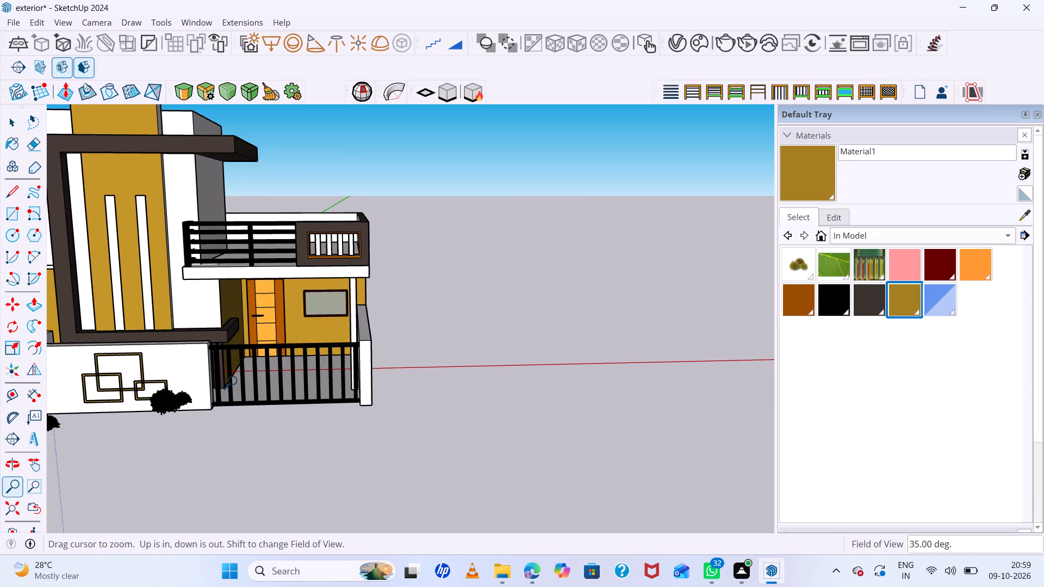
{"action": "key", "text": "ctrl+y"}
{"action": "key", "text": "ctrl+y"}
{"action": "key", "text": "ctrl+y"}
{"action": "key", "text": "ctrl+y"}
Examine the finished house's facade, balcony, gate and side wall from several front and corner angles.
{"action": "scroll", "coordinate": [233, 385], "scroll_direction": "down", "scroll_amount": 7}
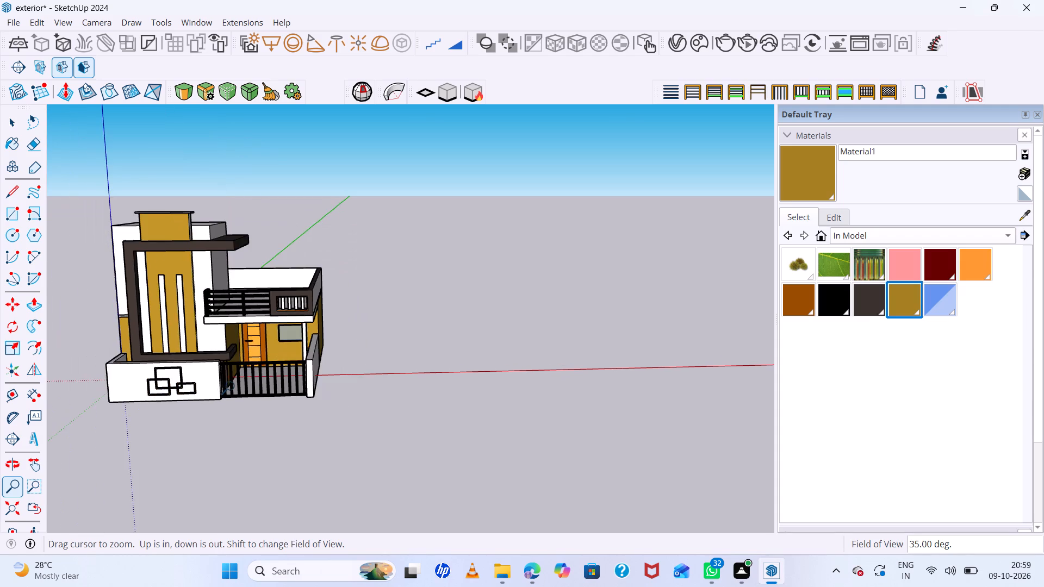
{"action": "scroll", "coordinate": [231, 386], "scroll_direction": "down", "scroll_amount": 6}
{"action": "middle_click_drag", "start_coordinate": [230, 384], "coordinate": [228, 321]}
{"action": "scroll", "coordinate": [227, 323], "scroll_direction": "up", "scroll_amount": 12}
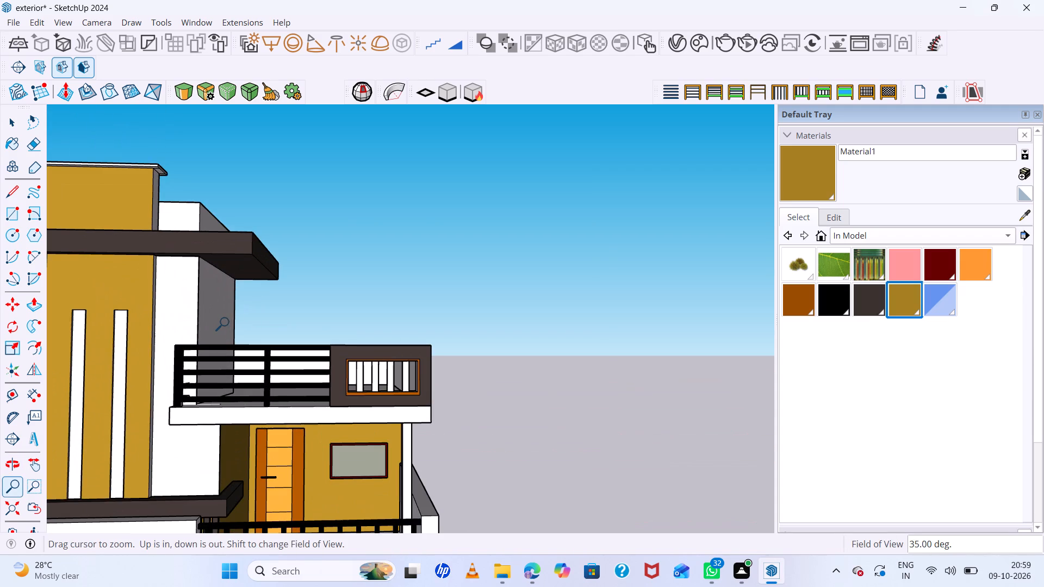
{"action": "scroll", "coordinate": [186, 298], "scroll_direction": "down", "scroll_amount": 7}
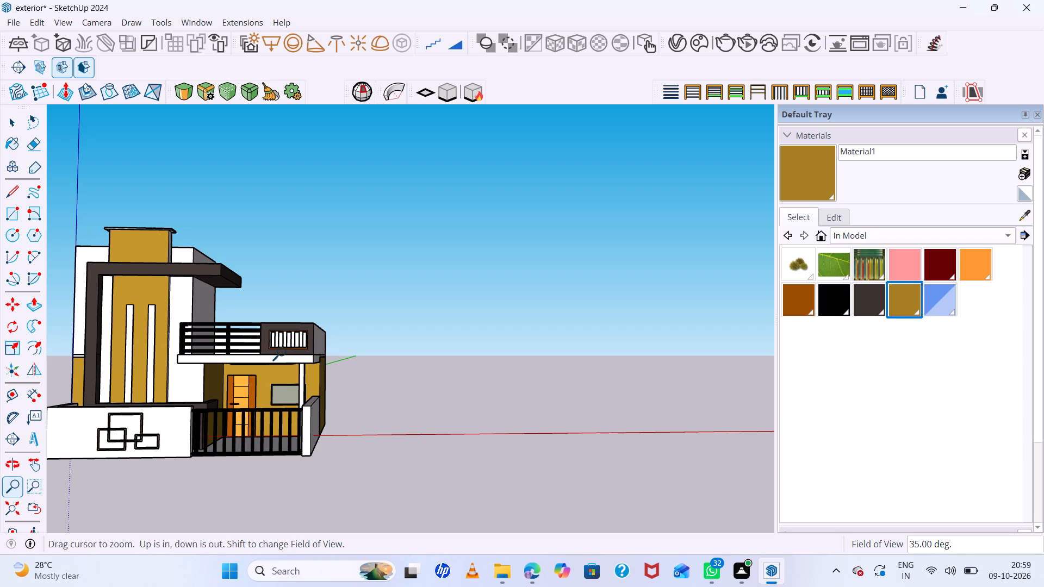
{"action": "scroll", "coordinate": [284, 350], "scroll_direction": "down", "scroll_amount": 5}
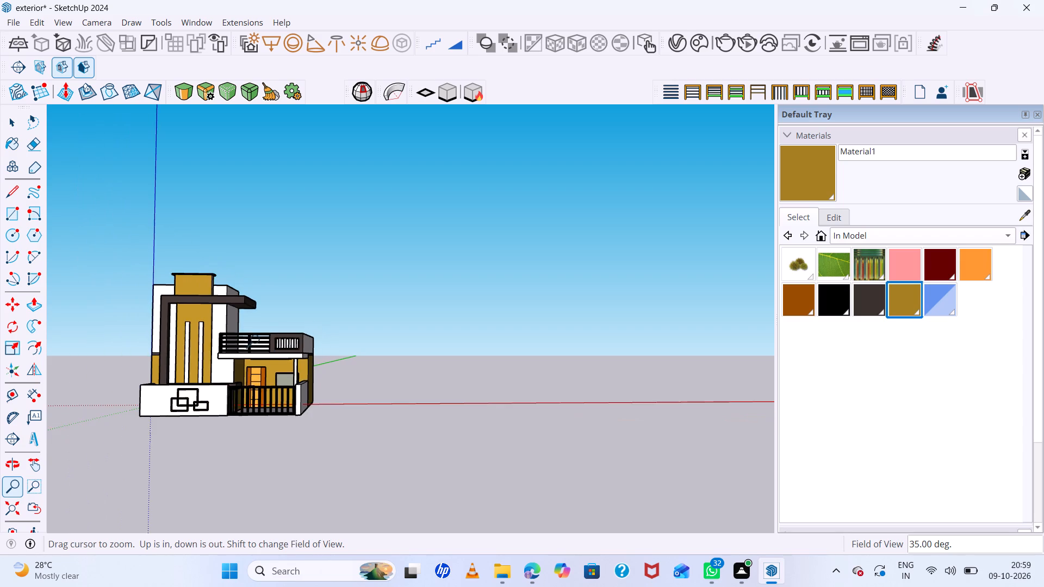
{"action": "scroll", "coordinate": [195, 321], "scroll_direction": "up", "scroll_amount": 4}
{"action": "middle_click_drag", "start_coordinate": [175, 297], "coordinate": [163, 290]}
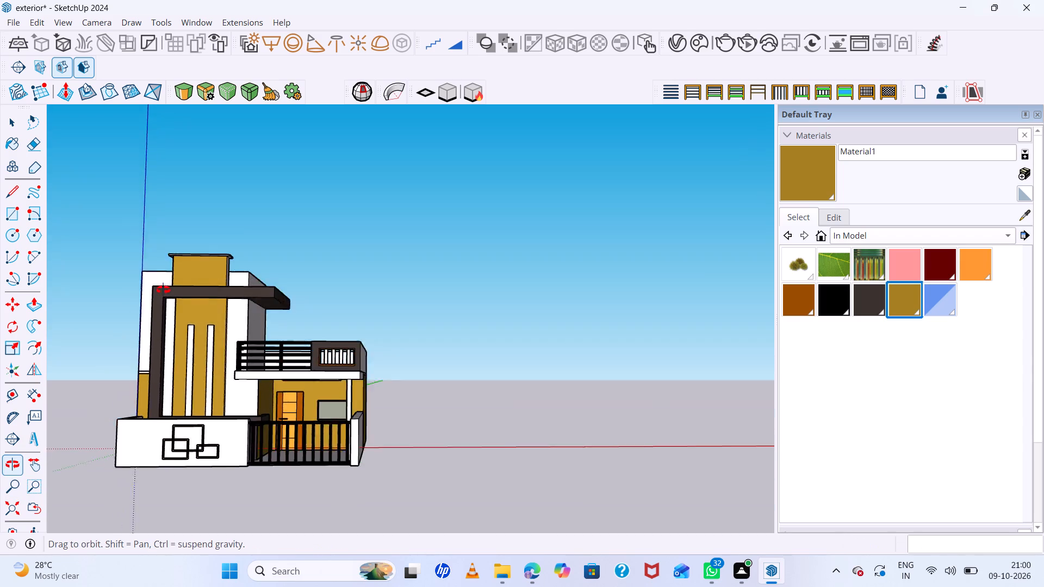
{"action": "middle_click_drag", "start_coordinate": [163, 290], "coordinate": [152, 312]}
{"action": "scroll", "coordinate": [140, 301], "scroll_direction": "up", "scroll_amount": 7}
{"action": "scroll", "coordinate": [139, 298], "scroll_direction": "down", "scroll_amount": 7}
{"action": "middle_click_drag", "start_coordinate": [139, 298], "coordinate": [115, 359]}
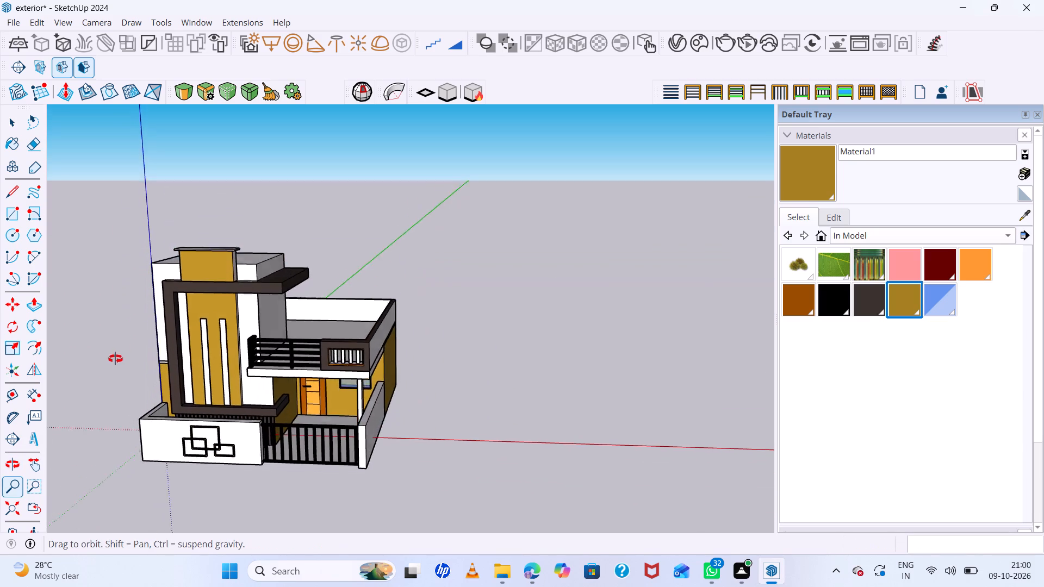
{"action": "middle_click_drag", "start_coordinate": [115, 359], "coordinate": [20, 298]}
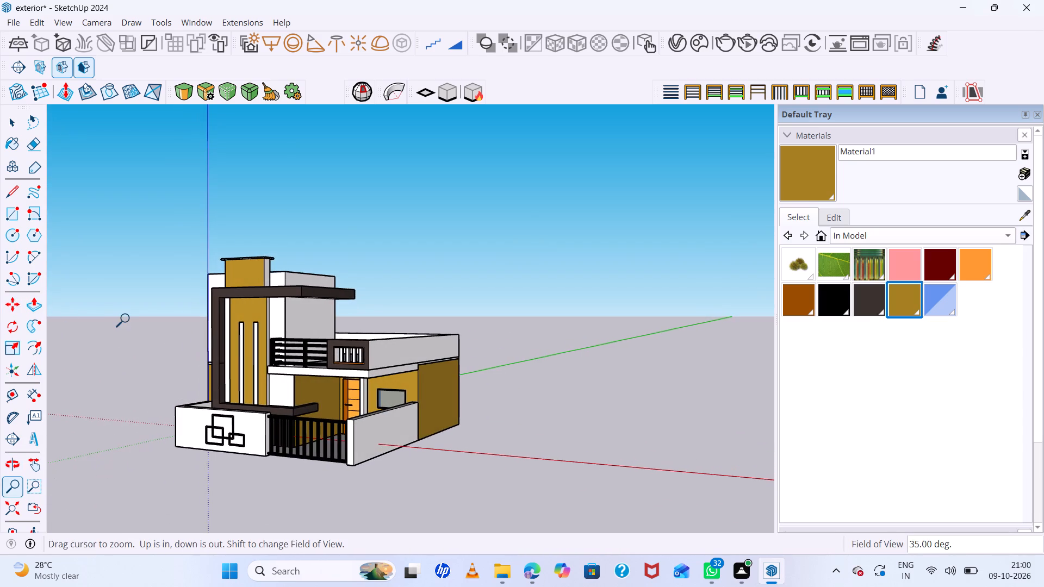
{"action": "scroll", "coordinate": [128, 319], "scroll_direction": "up", "scroll_amount": 7}
{"action": "scroll", "coordinate": [129, 318], "scroll_direction": "down", "scroll_amount": 7}
{"action": "middle_click_drag", "start_coordinate": [317, 382], "coordinate": [381, 418]}
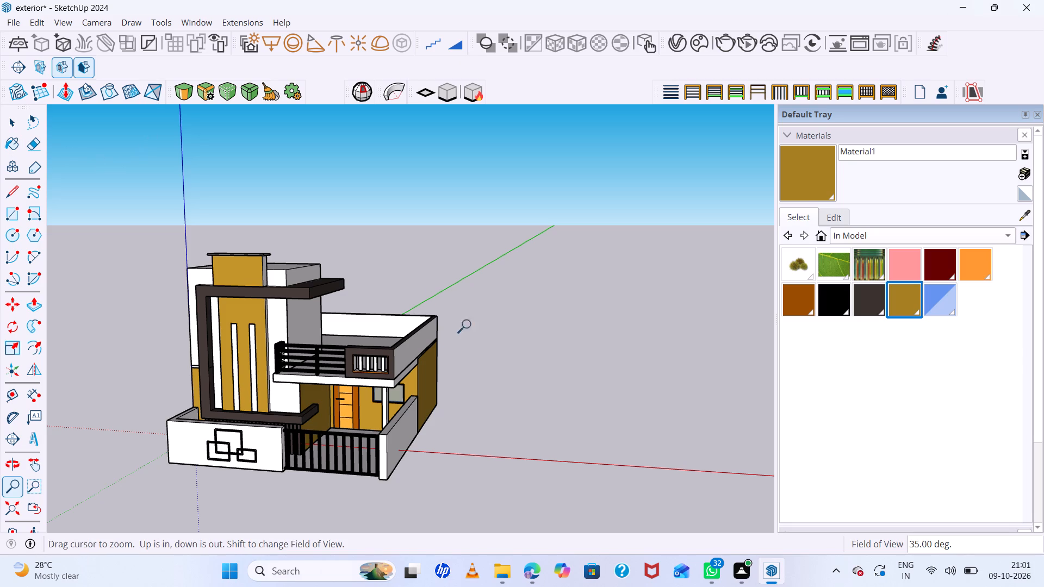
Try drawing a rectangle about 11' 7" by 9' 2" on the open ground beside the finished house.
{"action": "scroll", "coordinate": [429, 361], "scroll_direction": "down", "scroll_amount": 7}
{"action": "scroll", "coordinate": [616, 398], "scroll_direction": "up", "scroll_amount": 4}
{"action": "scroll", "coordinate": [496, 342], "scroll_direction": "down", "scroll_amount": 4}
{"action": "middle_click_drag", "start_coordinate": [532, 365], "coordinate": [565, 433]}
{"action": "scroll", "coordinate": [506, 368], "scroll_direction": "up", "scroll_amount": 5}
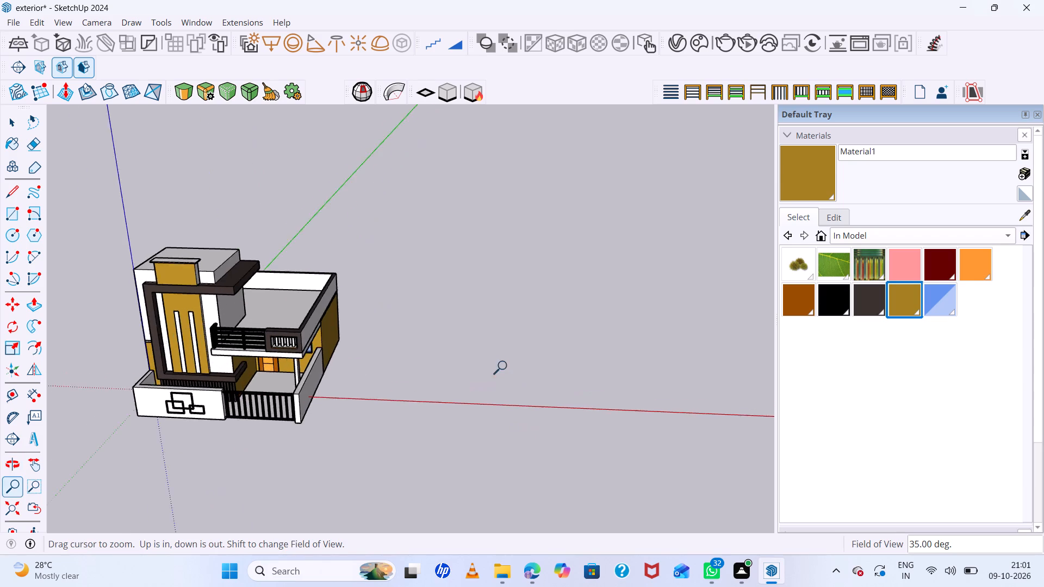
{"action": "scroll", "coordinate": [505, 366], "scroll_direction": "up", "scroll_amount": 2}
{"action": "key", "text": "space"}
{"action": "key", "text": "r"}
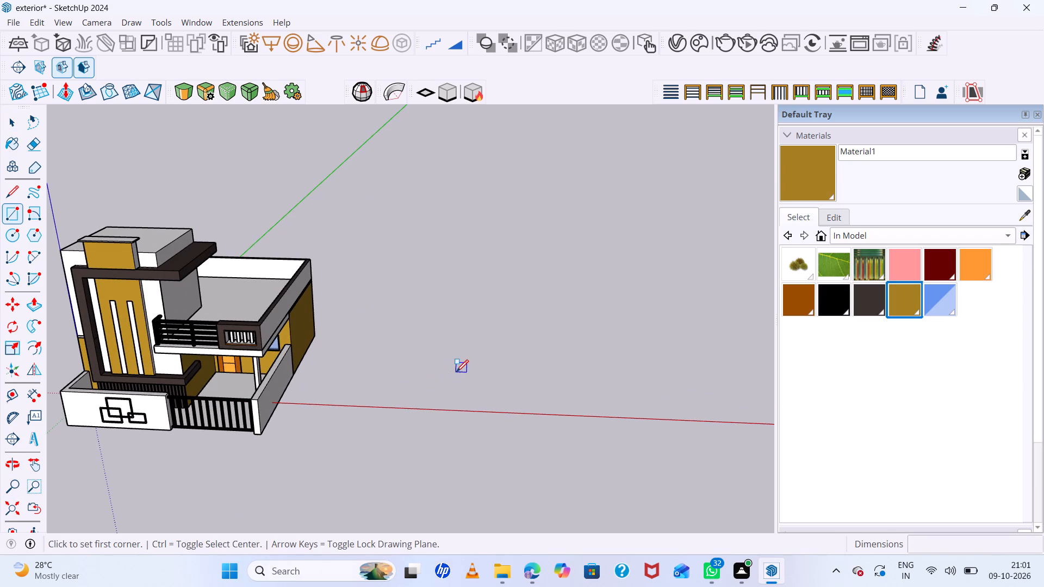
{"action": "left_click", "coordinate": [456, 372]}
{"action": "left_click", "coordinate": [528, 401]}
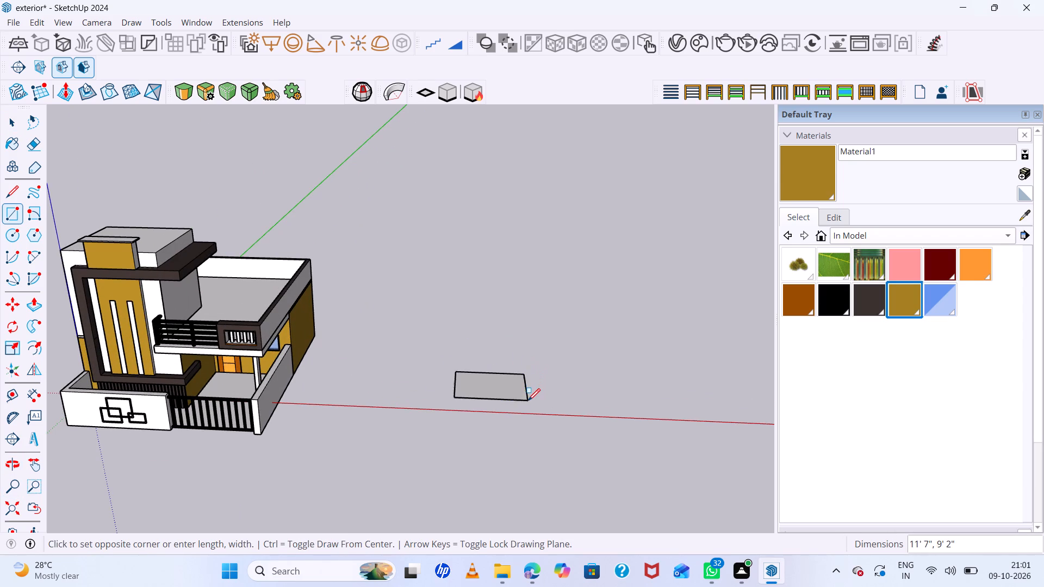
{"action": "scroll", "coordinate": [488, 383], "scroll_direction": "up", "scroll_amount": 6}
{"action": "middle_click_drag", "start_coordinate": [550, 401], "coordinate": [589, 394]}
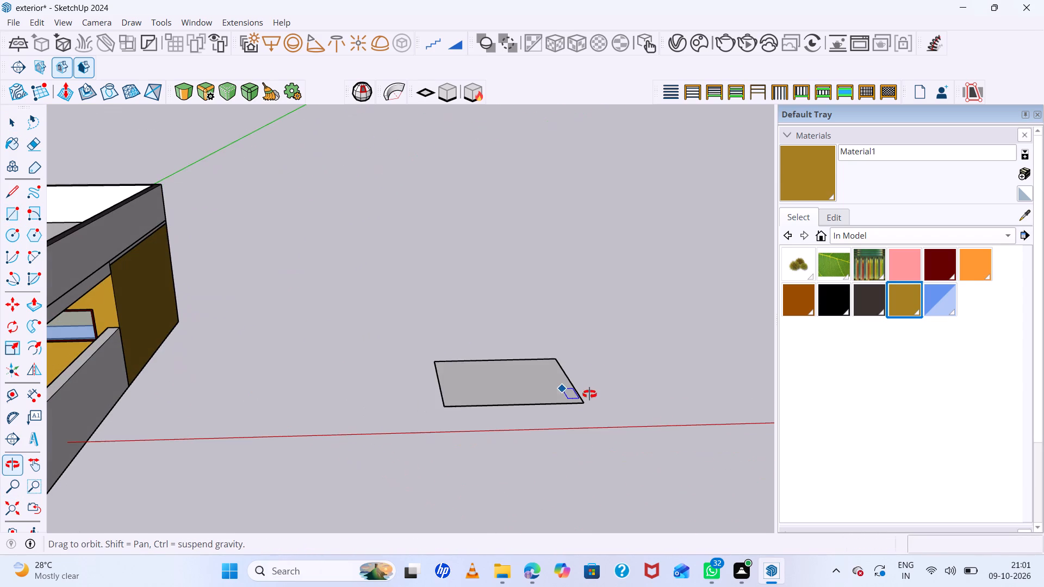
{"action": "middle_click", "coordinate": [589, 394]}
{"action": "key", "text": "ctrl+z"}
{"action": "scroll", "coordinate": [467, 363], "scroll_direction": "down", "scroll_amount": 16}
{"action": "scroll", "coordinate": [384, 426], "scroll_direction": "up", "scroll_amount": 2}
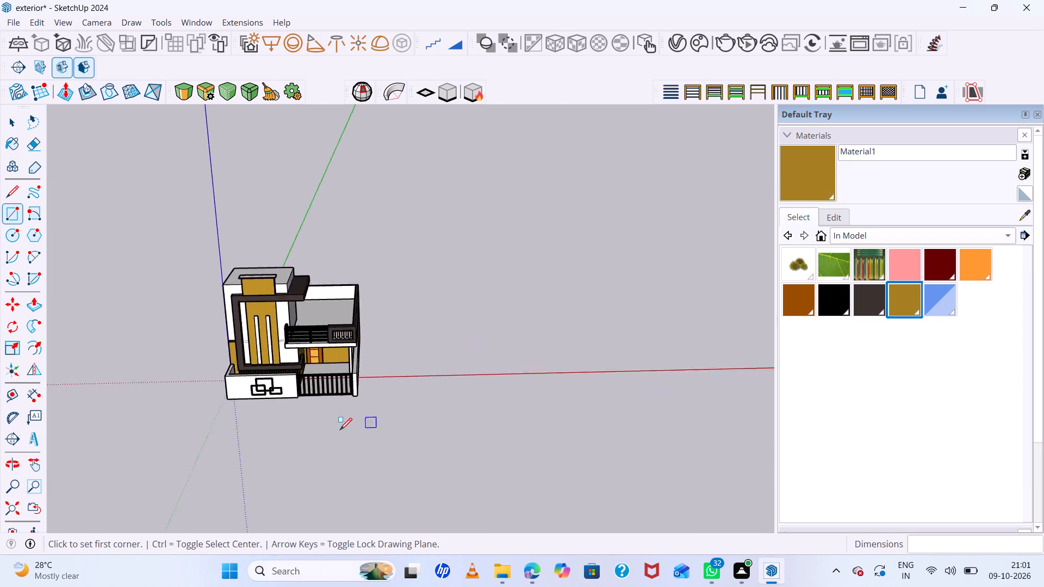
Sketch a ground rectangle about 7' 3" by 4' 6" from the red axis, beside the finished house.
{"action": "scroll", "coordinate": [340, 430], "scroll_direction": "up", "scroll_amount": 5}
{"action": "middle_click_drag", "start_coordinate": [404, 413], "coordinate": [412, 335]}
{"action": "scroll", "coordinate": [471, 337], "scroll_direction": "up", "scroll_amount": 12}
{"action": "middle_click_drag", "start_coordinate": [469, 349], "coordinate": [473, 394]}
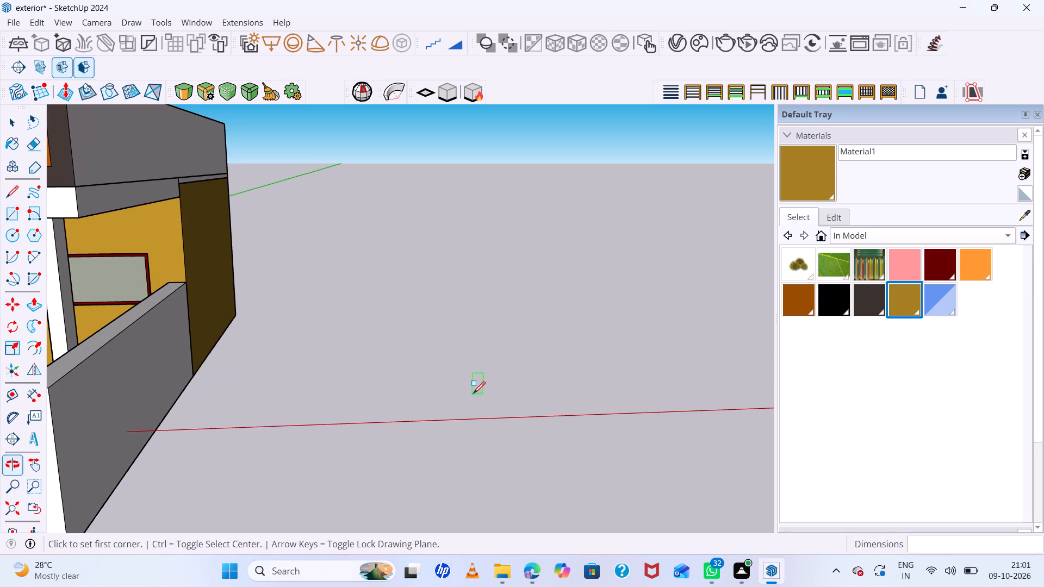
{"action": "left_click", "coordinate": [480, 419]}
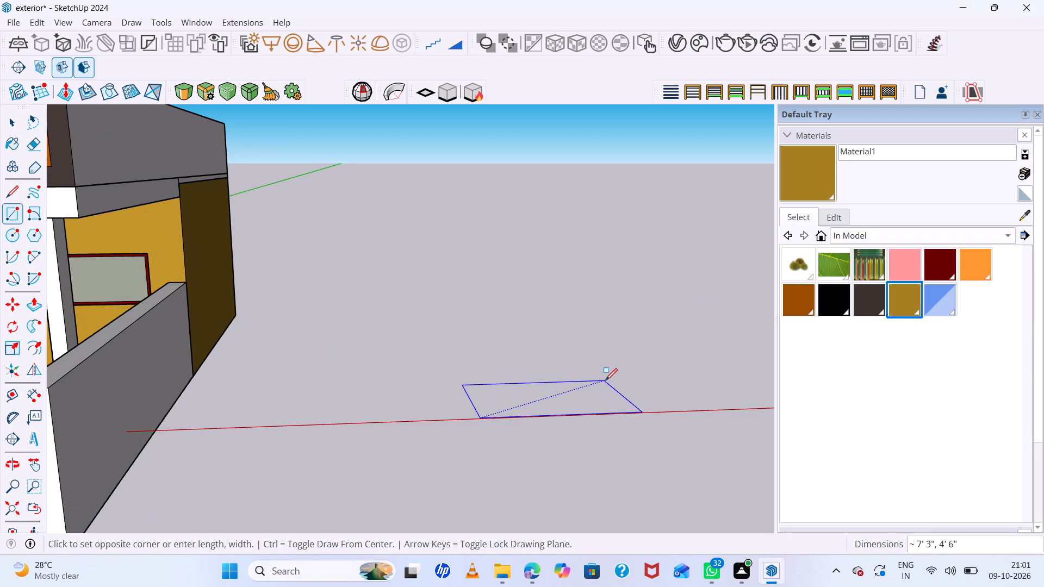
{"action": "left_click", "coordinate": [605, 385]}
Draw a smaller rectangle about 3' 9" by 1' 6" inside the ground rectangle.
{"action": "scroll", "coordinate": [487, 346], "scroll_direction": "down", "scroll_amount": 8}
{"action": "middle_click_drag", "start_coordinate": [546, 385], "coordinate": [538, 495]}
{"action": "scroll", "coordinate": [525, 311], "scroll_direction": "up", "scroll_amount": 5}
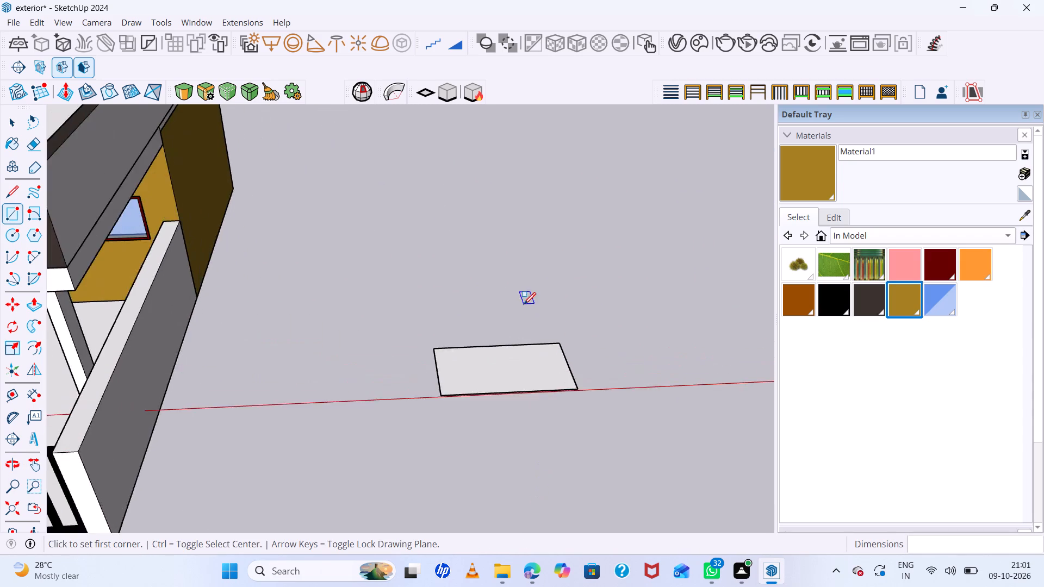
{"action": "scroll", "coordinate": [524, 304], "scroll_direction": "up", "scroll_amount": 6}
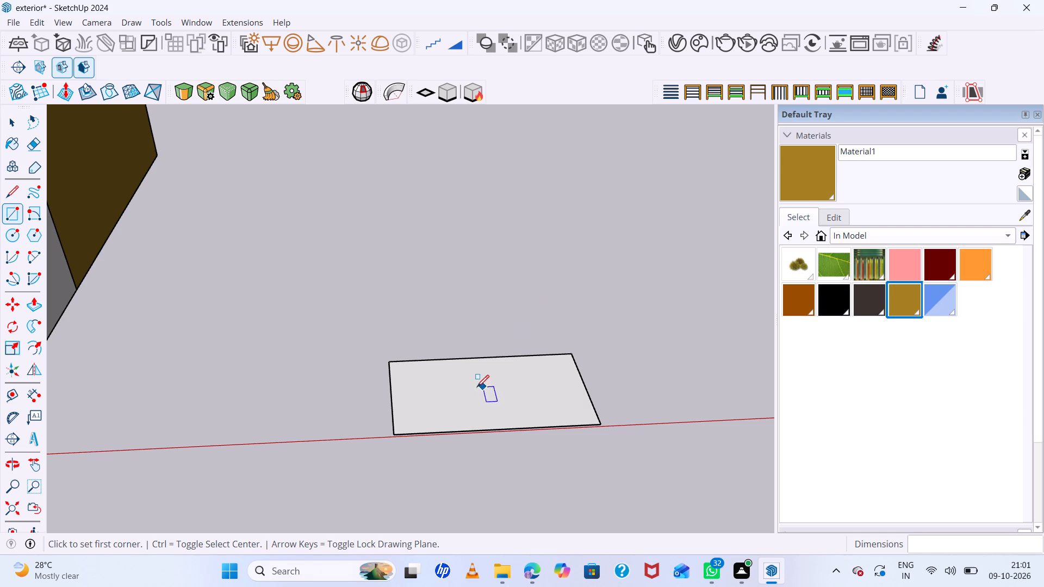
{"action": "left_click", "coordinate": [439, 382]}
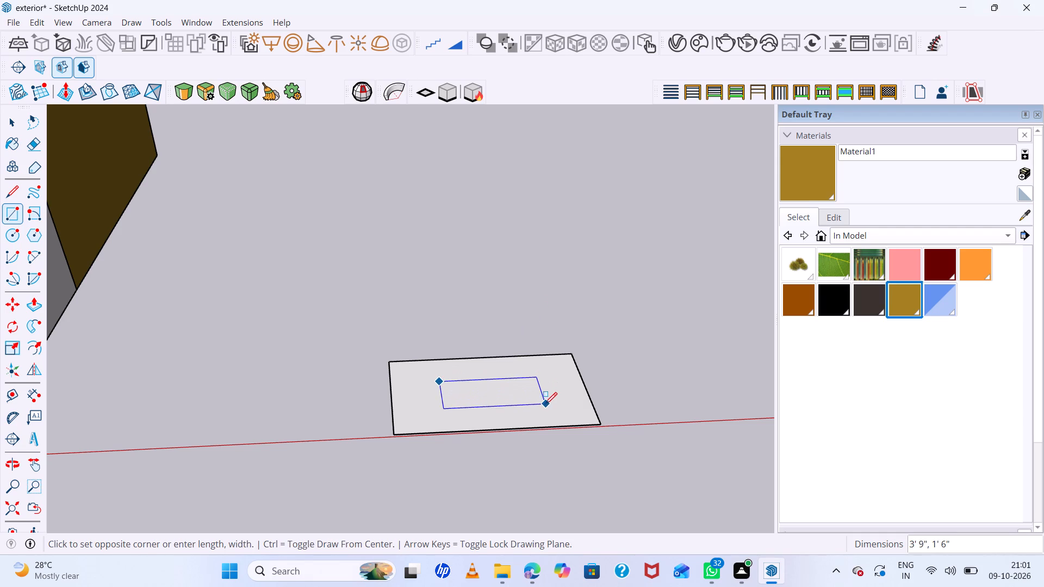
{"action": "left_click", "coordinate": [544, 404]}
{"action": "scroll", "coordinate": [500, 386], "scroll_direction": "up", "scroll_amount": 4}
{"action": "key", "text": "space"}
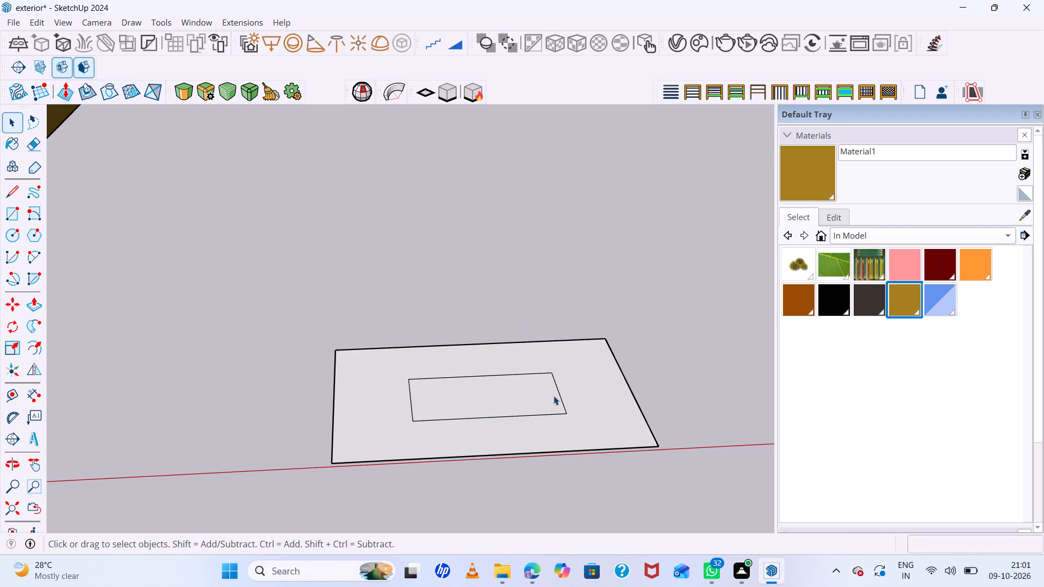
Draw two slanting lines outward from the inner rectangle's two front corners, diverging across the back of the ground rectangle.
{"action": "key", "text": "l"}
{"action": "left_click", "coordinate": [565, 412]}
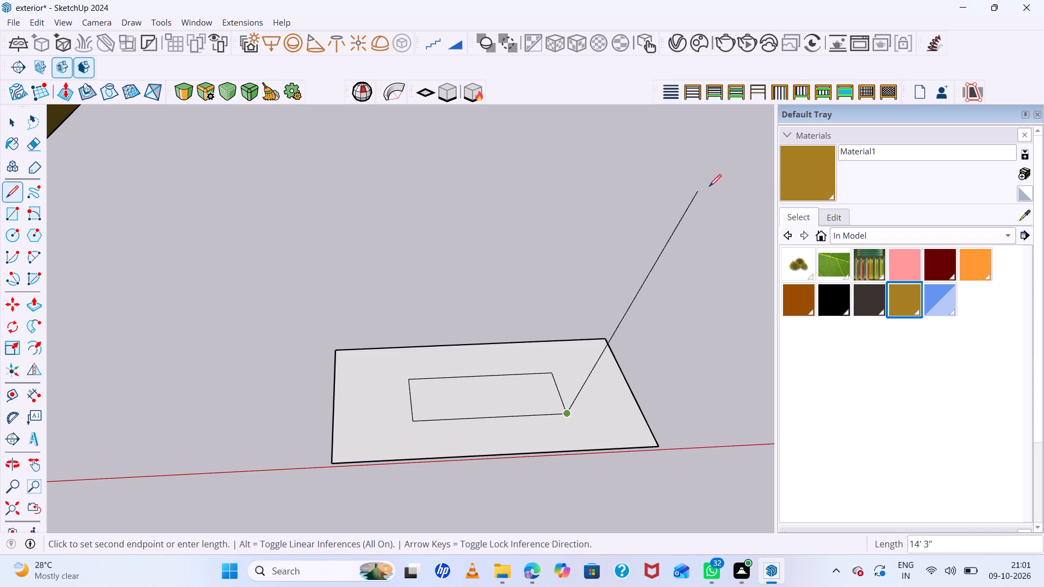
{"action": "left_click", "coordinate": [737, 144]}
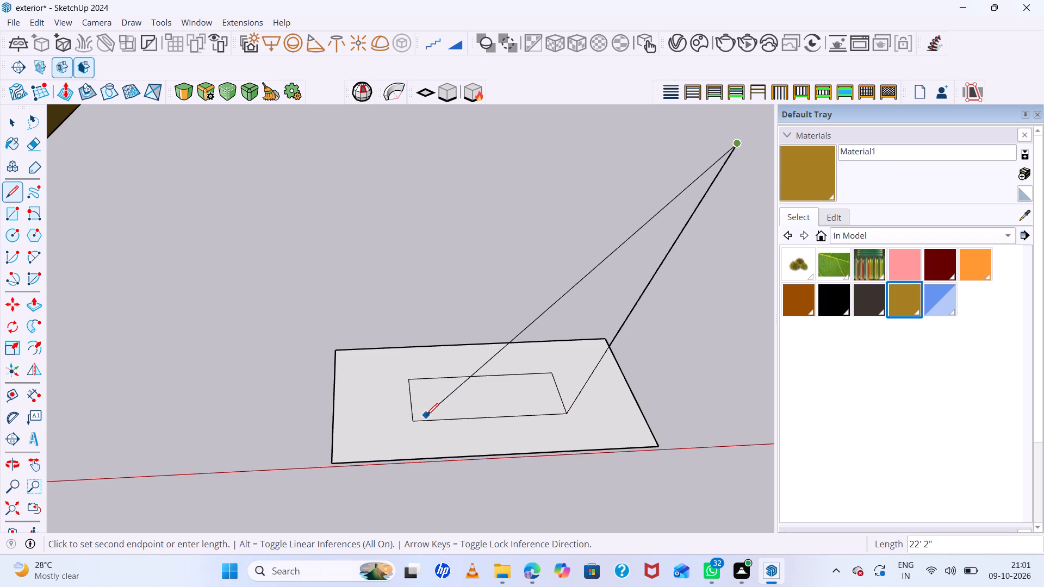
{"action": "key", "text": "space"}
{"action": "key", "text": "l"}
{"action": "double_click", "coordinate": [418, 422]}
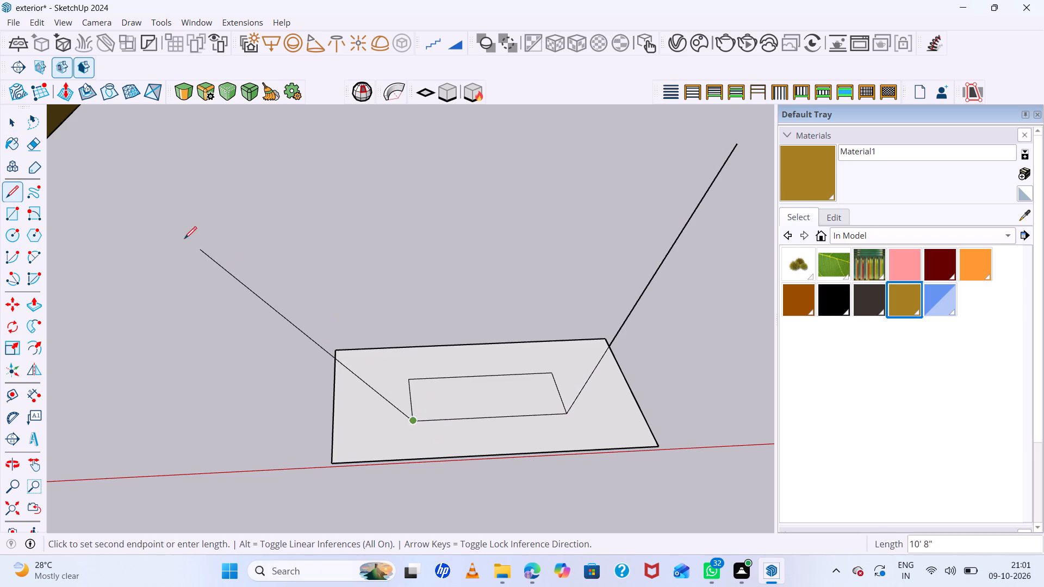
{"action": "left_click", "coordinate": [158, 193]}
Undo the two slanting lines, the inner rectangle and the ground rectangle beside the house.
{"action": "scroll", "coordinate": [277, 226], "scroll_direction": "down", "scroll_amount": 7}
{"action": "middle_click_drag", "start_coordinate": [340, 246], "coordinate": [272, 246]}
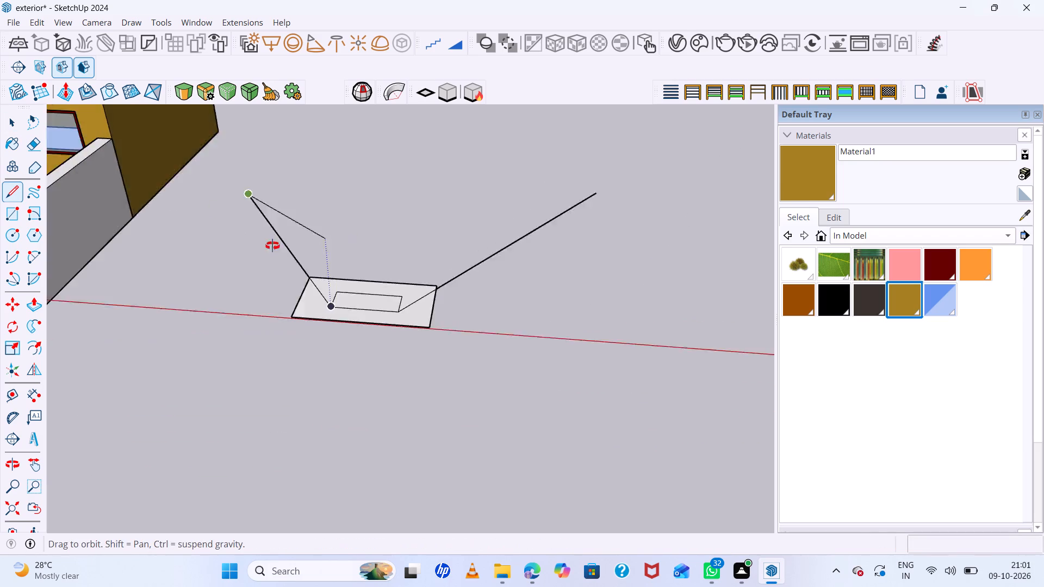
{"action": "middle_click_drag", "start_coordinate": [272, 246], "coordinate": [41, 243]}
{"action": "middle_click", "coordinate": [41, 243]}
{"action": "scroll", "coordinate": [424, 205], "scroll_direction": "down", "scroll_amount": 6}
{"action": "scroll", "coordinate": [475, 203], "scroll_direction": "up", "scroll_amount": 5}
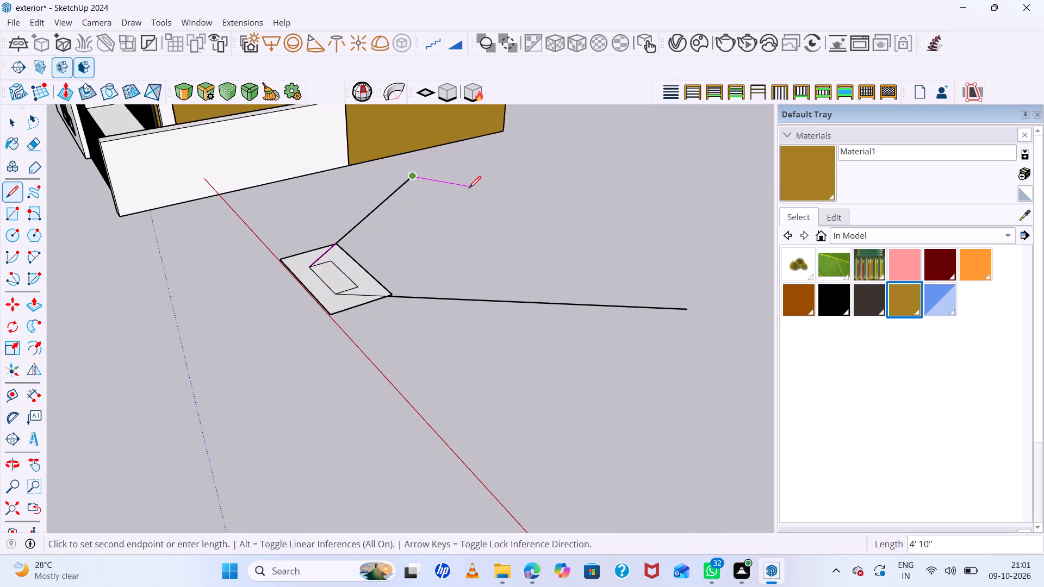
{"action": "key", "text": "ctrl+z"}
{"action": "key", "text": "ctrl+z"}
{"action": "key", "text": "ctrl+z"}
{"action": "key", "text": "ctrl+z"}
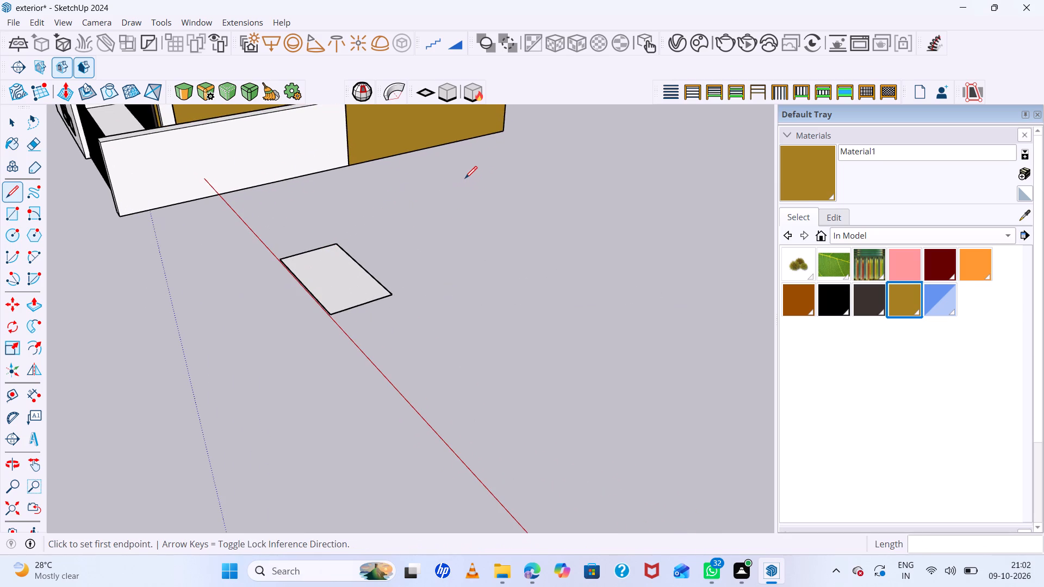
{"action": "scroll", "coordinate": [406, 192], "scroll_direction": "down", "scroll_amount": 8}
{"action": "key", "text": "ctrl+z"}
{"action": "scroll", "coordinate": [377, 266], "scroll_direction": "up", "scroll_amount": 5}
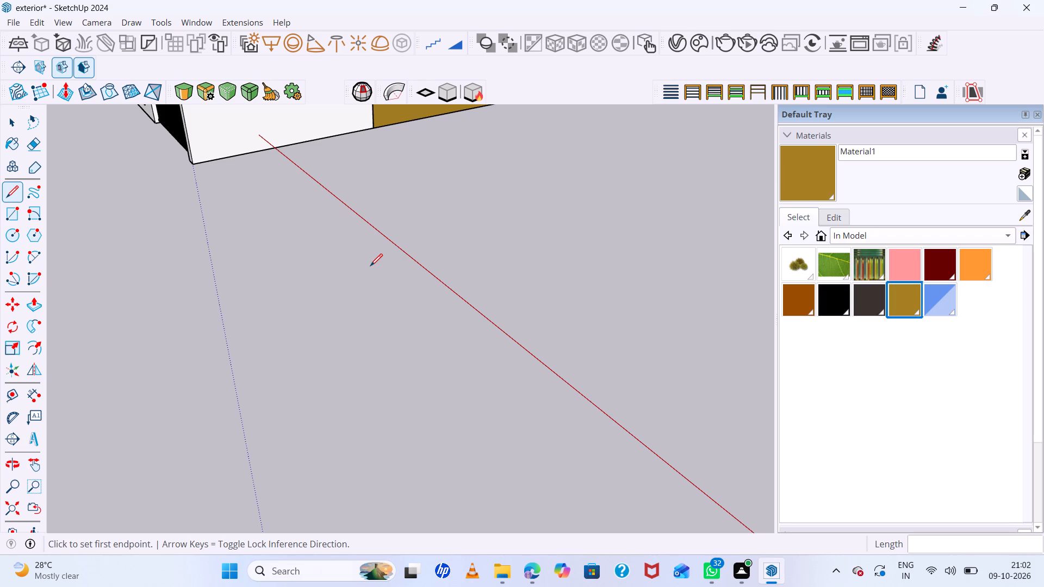
Draw a rectangle about 15' 10" by 9' 5" on the open ground beside the finished house.
{"action": "scroll", "coordinate": [370, 266], "scroll_direction": "down", "scroll_amount": 3}
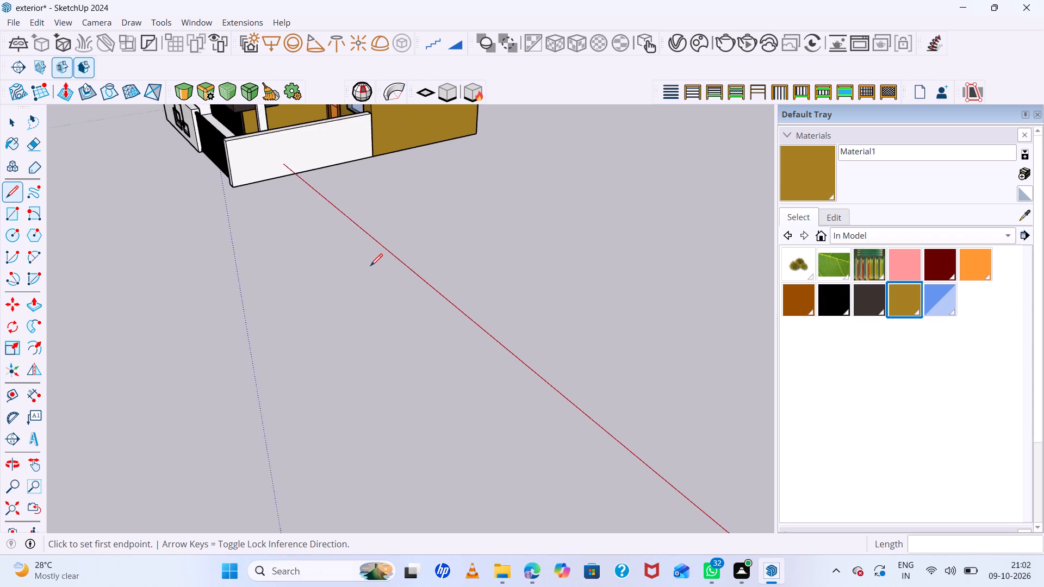
{"action": "scroll", "coordinate": [370, 266], "scroll_direction": "down", "scroll_amount": 2}
{"action": "scroll", "coordinate": [370, 266], "scroll_direction": "up", "scroll_amount": 6}
{"action": "scroll", "coordinate": [370, 266], "scroll_direction": "down", "scroll_amount": 6}
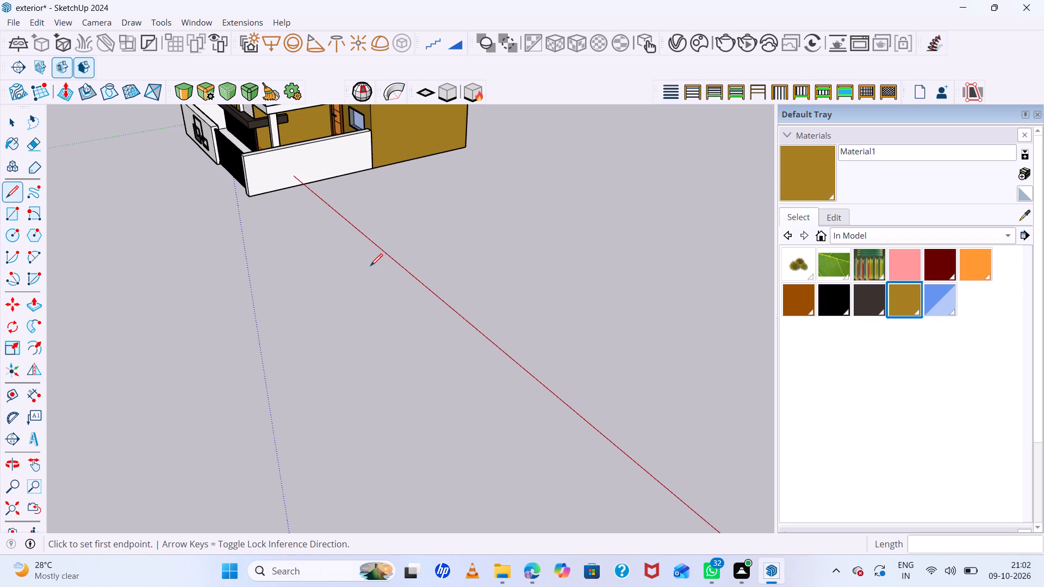
{"action": "scroll", "coordinate": [393, 253], "scroll_direction": "down", "scroll_amount": 6}
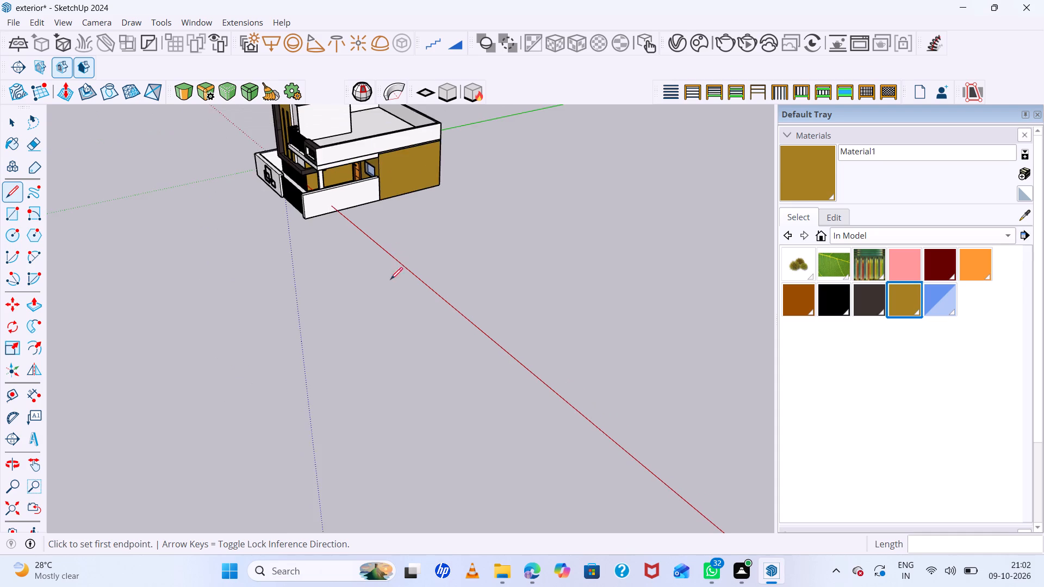
{"action": "middle_click_drag", "start_coordinate": [435, 358], "coordinate": [642, 421]}
{"action": "middle_click", "coordinate": [643, 421]}
{"action": "scroll", "coordinate": [454, 235], "scroll_direction": "down", "scroll_amount": 6}
{"action": "middle_click_drag", "start_coordinate": [510, 277], "coordinate": [564, 308]}
{"action": "scroll", "coordinate": [565, 308], "scroll_direction": "up", "scroll_amount": 6}
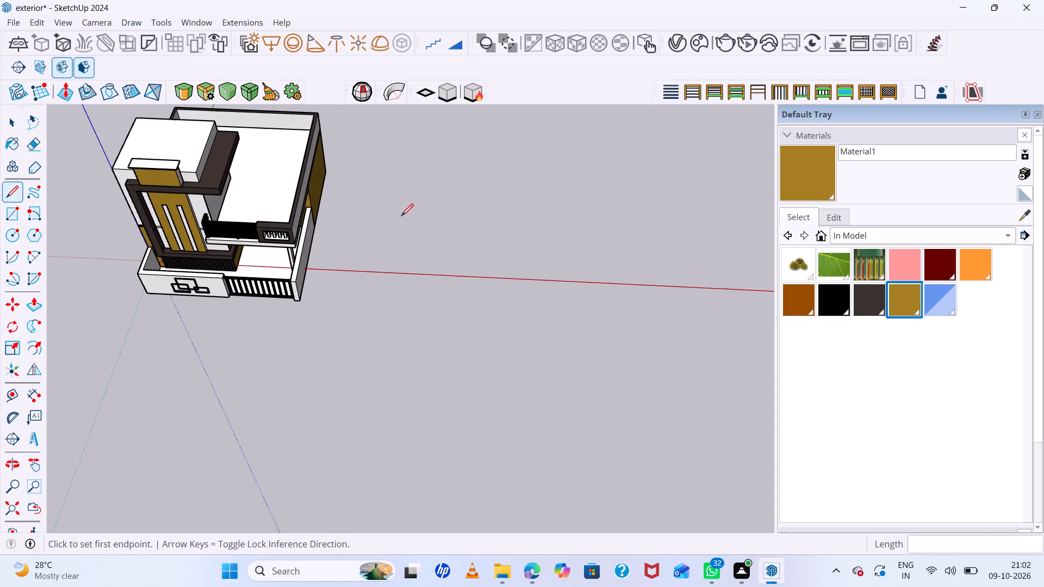
{"action": "key", "text": "r"}
{"action": "left_click", "coordinate": [436, 233]}
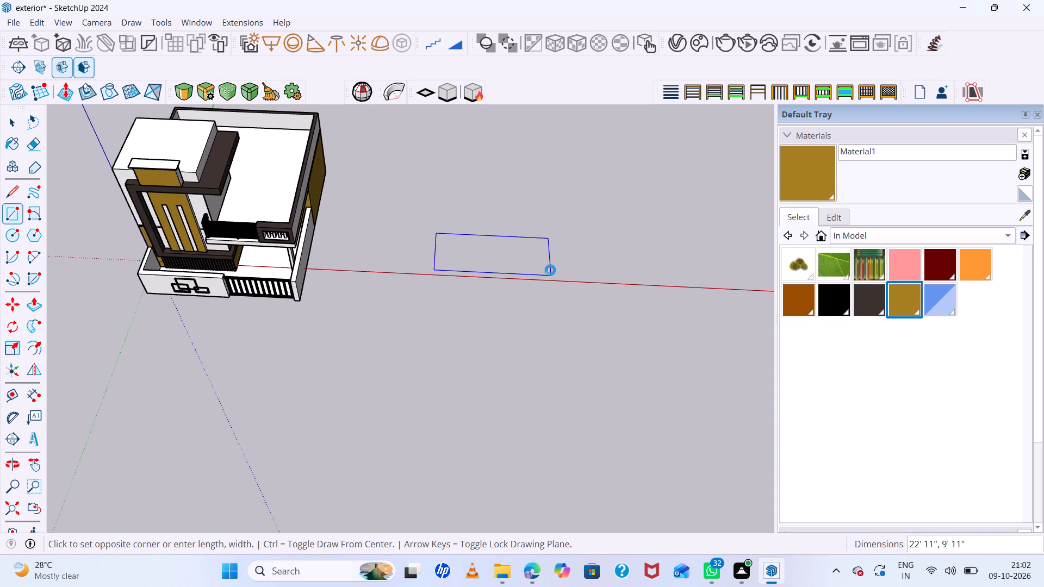
{"action": "scroll", "coordinate": [524, 260], "scroll_direction": "up", "scroll_amount": 9}
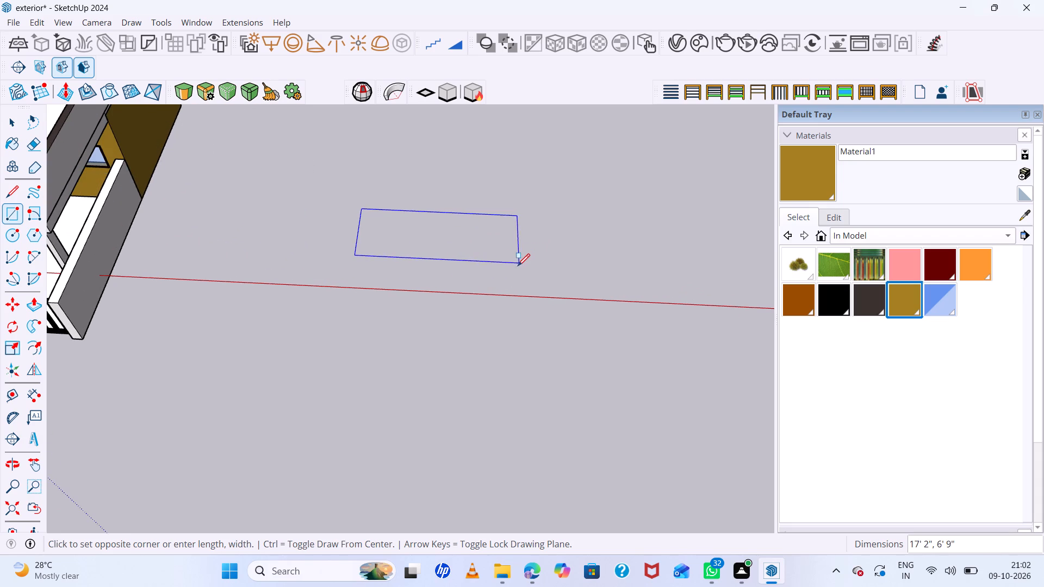
{"action": "left_click", "coordinate": [508, 283]}
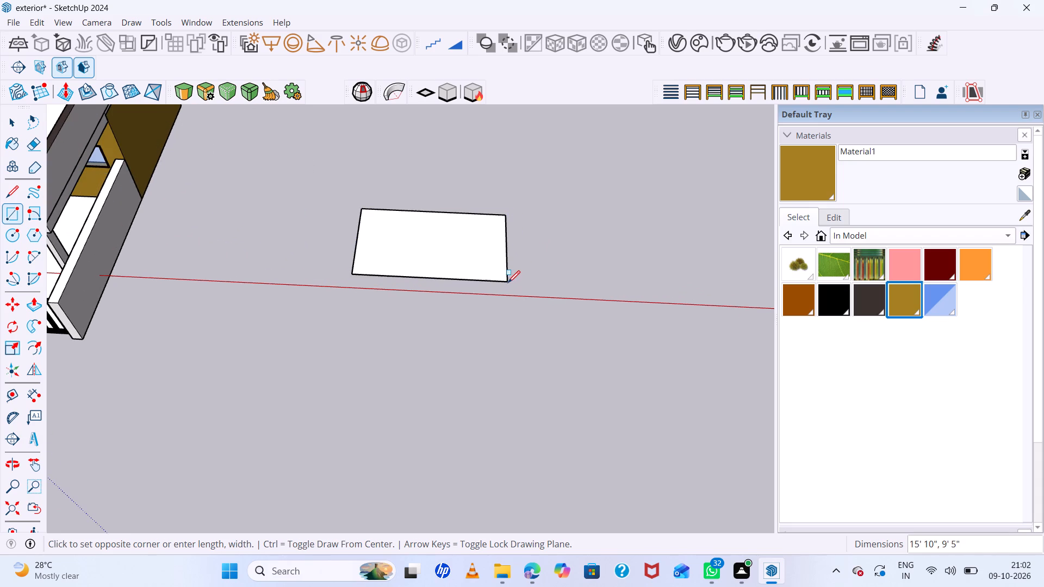
Draw arcs across three rectangle corners: near-house front bulging about 8", near-house back about 1' 2", far front with about 2' 7" radius.
{"action": "scroll", "coordinate": [354, 249], "scroll_direction": "up", "scroll_amount": 5}
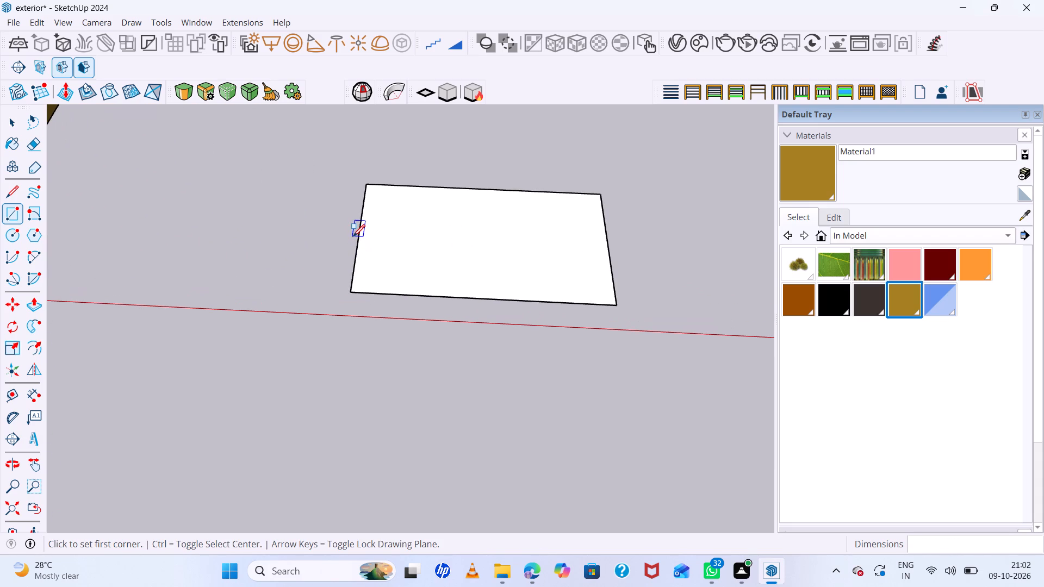
{"action": "key", "text": "a"}
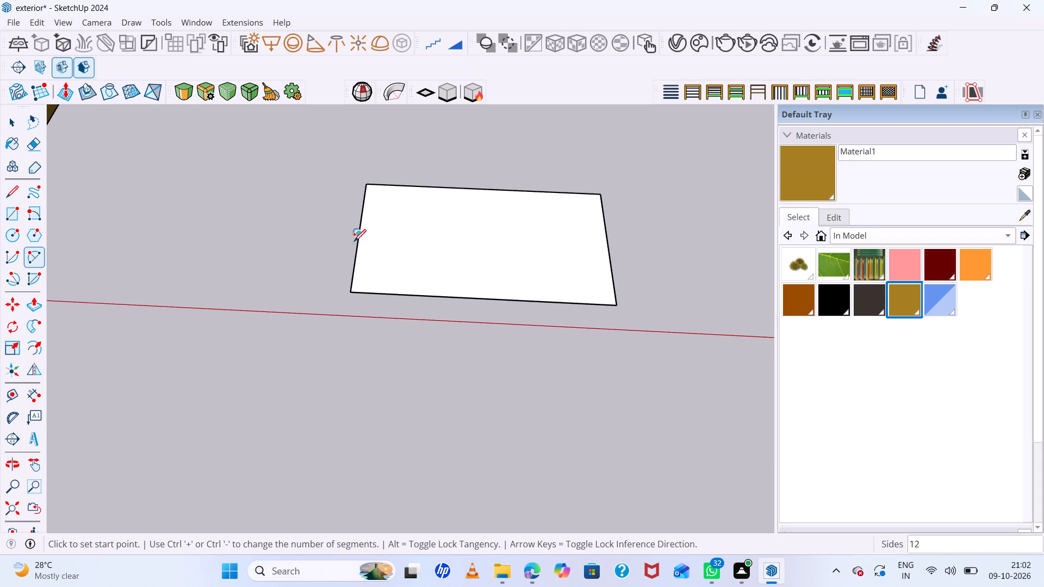
{"action": "left_click", "coordinate": [357, 252]}
{"action": "left_click", "coordinate": [389, 295]}
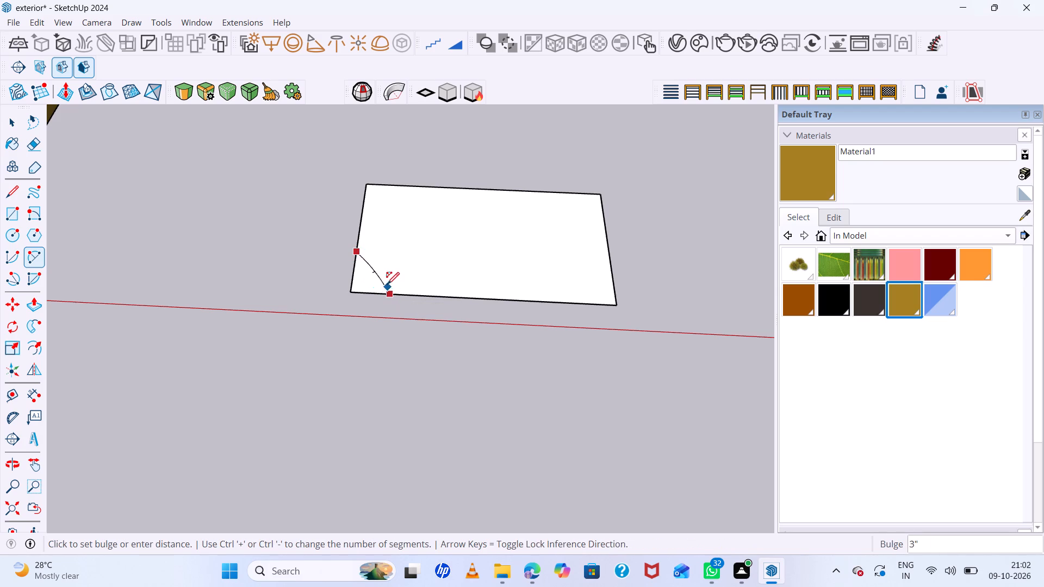
{"action": "left_click", "coordinate": [366, 285]}
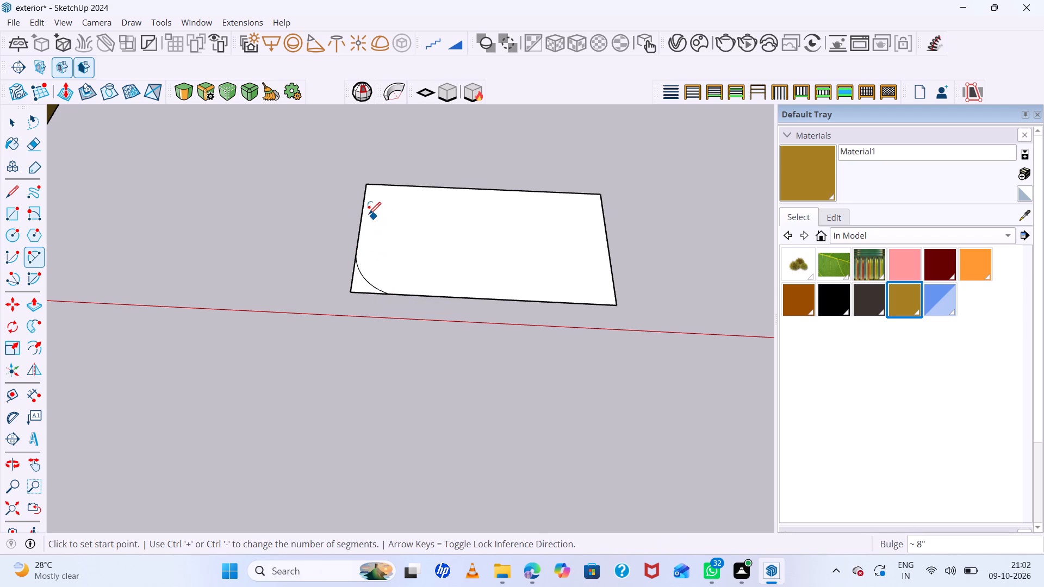
{"action": "left_click", "coordinate": [364, 214]}
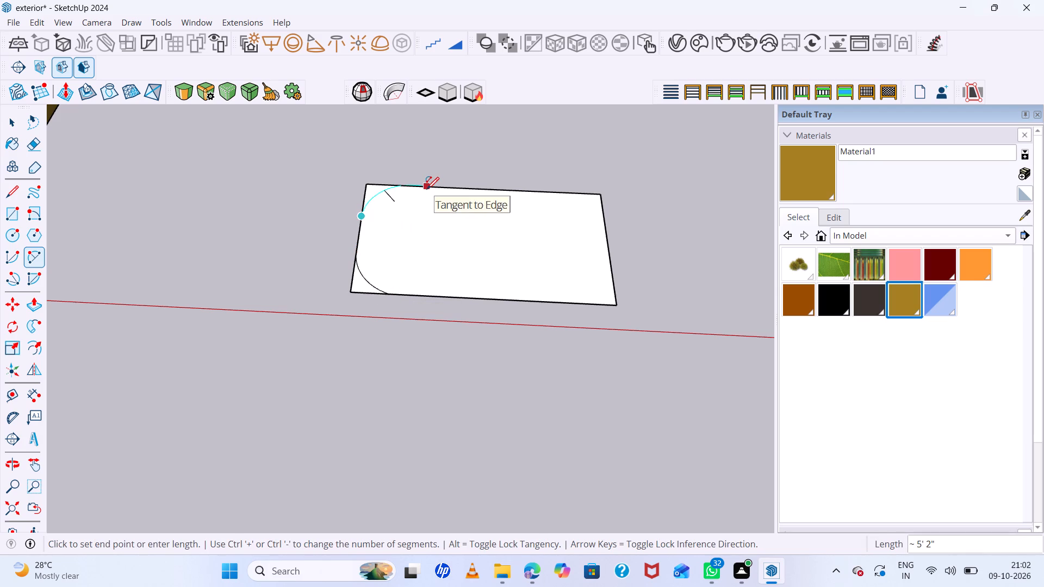
{"action": "left_click", "coordinate": [422, 190]}
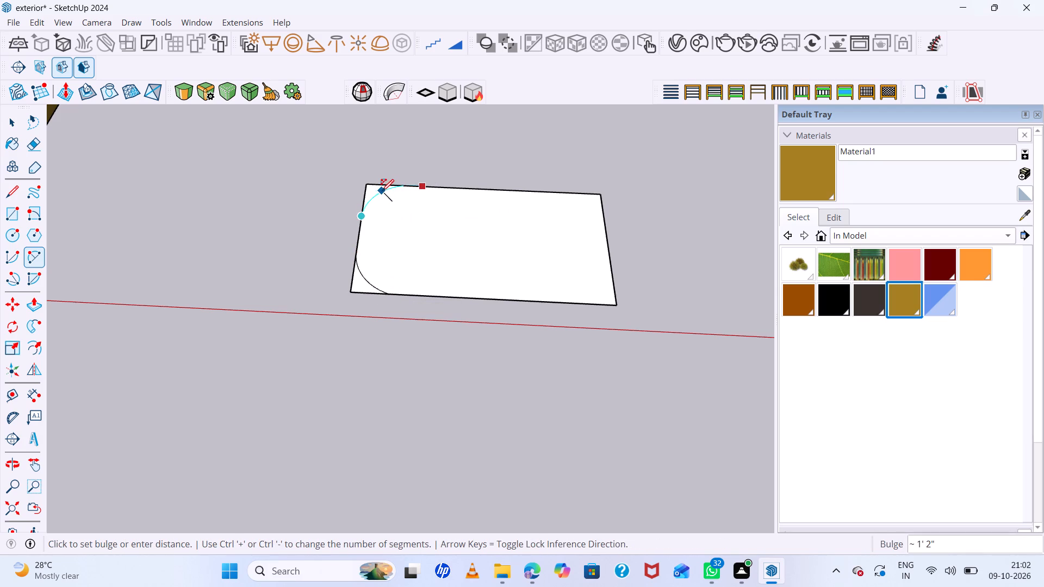
{"action": "left_click", "coordinate": [382, 191]}
{"action": "left_click", "coordinate": [573, 304]}
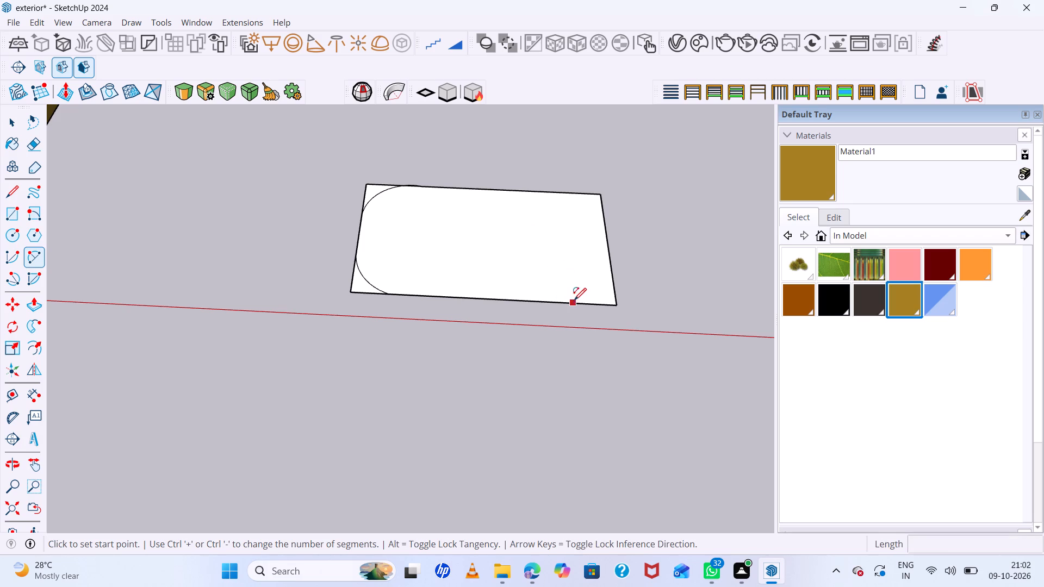
{"action": "left_click", "coordinate": [608, 269]}
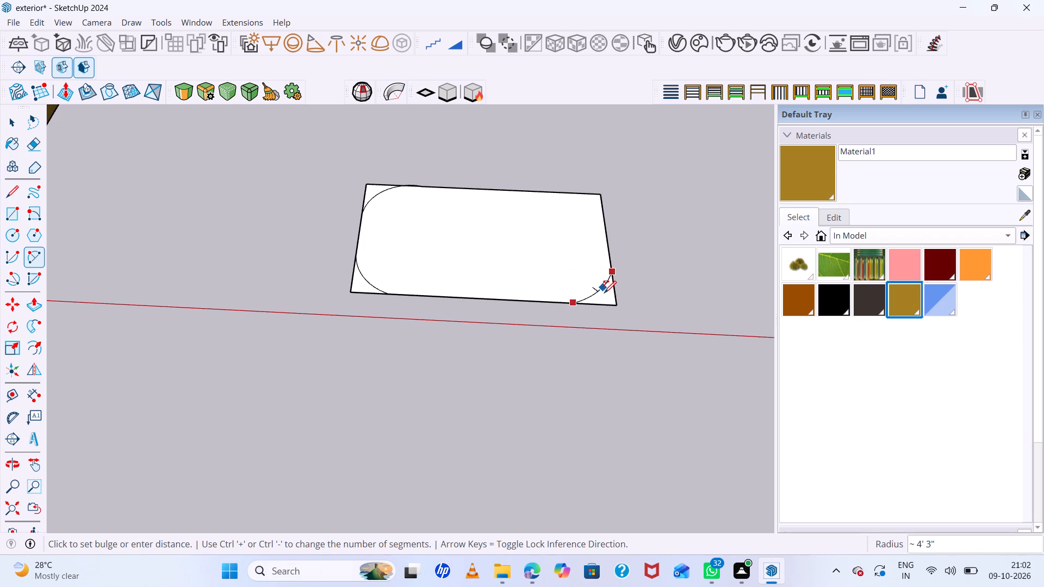
{"action": "left_click", "coordinate": [606, 296]}
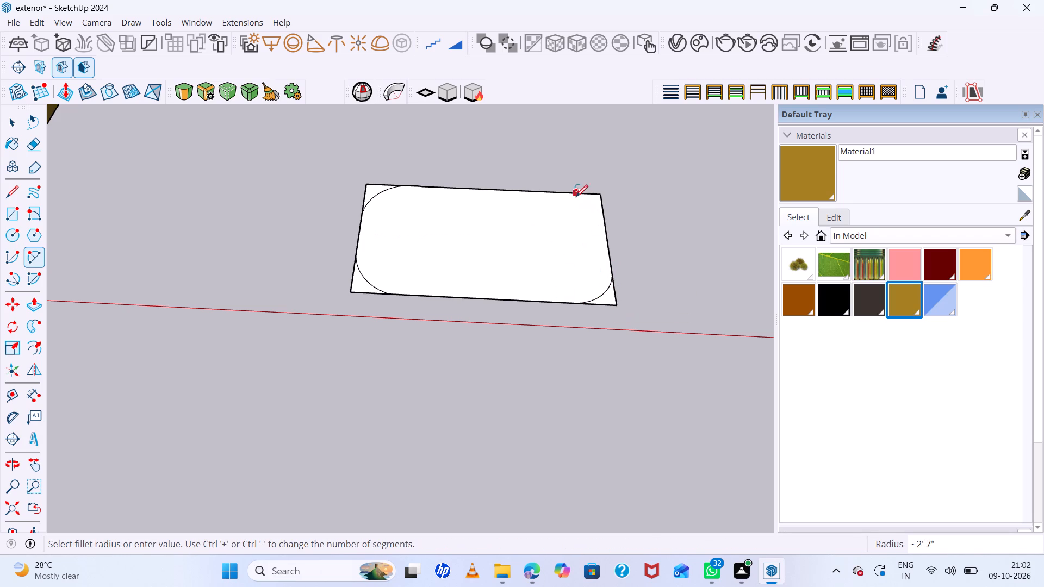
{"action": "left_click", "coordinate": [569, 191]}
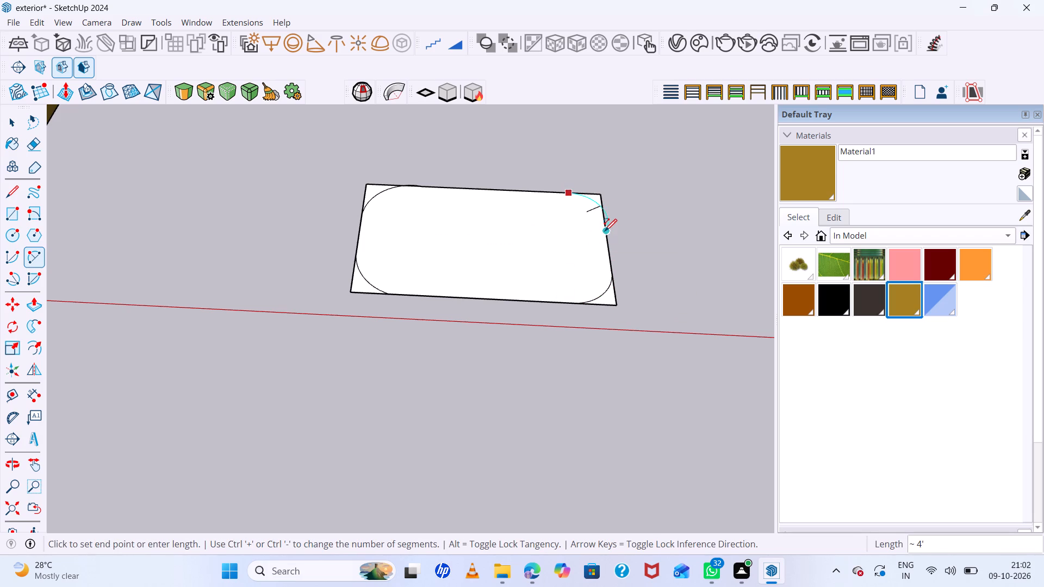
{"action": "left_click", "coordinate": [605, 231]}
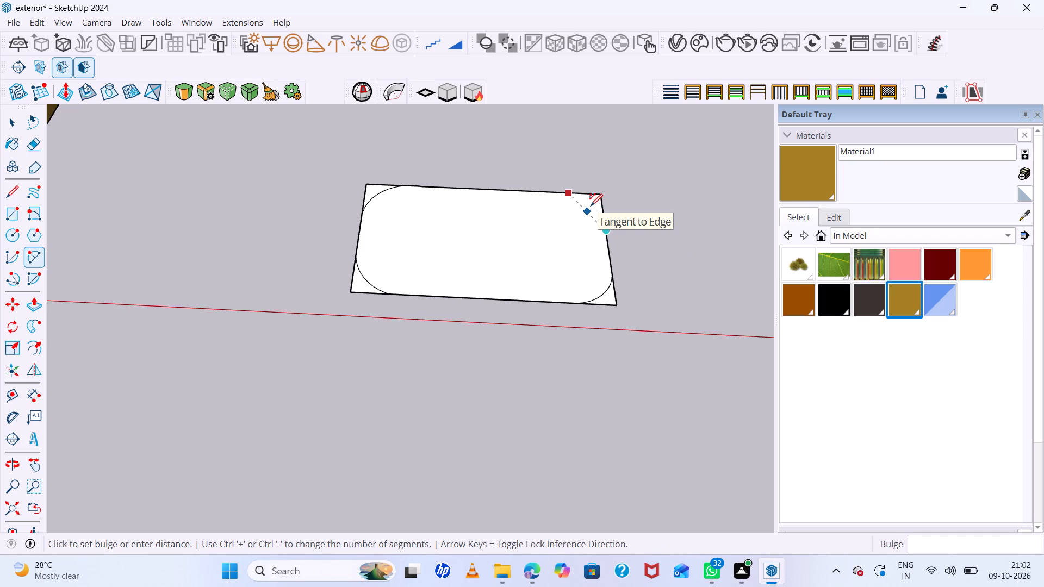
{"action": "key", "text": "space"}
Draw an arc across the rectangle's remaining far back corner, bulging about 11".
{"action": "key", "text": "a"}
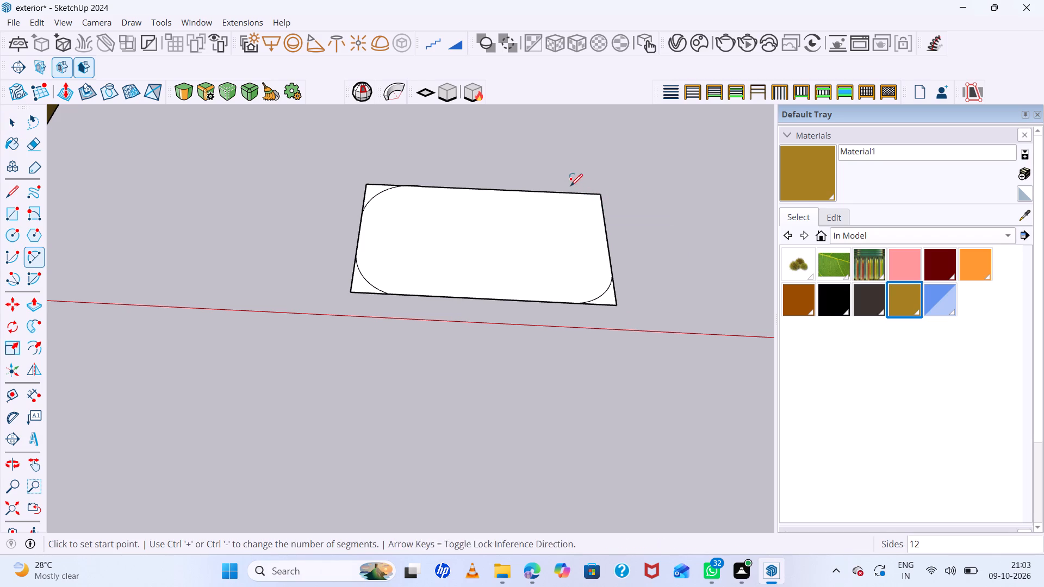
{"action": "left_click", "coordinate": [562, 193]}
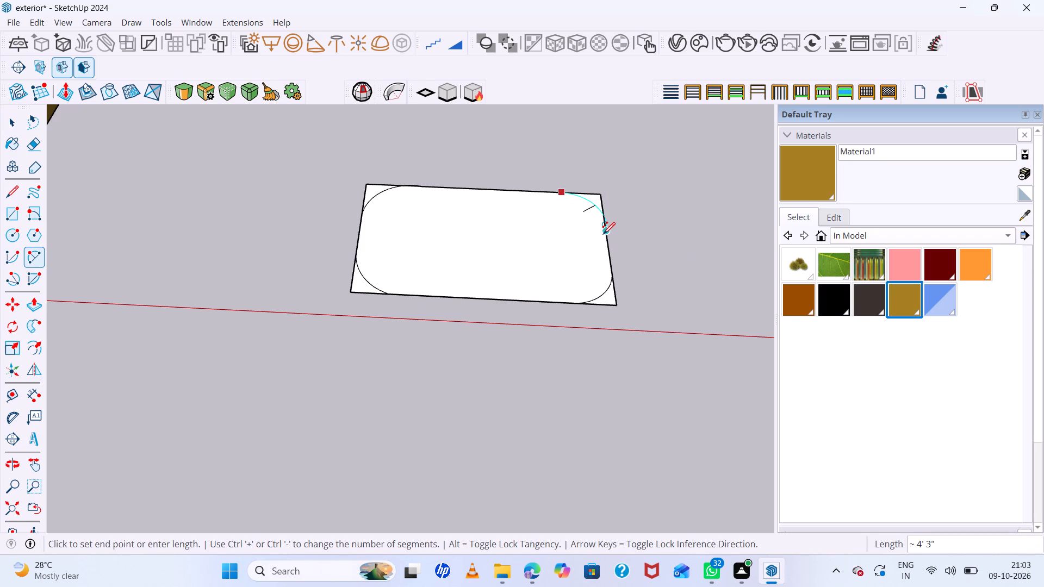
{"action": "left_click", "coordinate": [607, 232]}
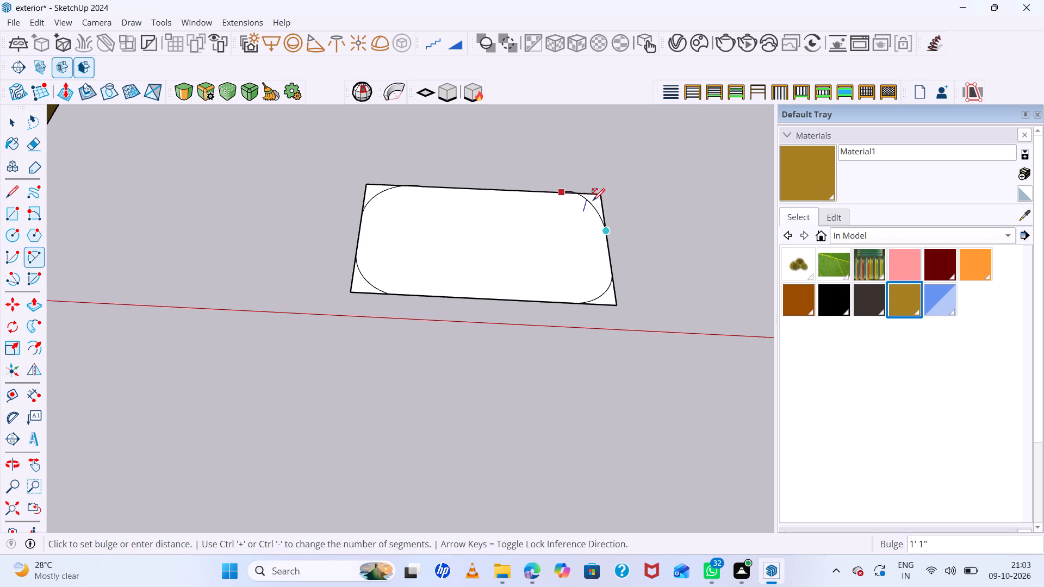
{"action": "middle_click_drag", "start_coordinate": [592, 207], "coordinate": [536, 222]}
{"action": "middle_click", "coordinate": [536, 222]}
{"action": "scroll", "coordinate": [535, 222], "scroll_direction": "down", "scroll_amount": 1}
{"action": "scroll", "coordinate": [593, 223], "scroll_direction": "up", "scroll_amount": 10}
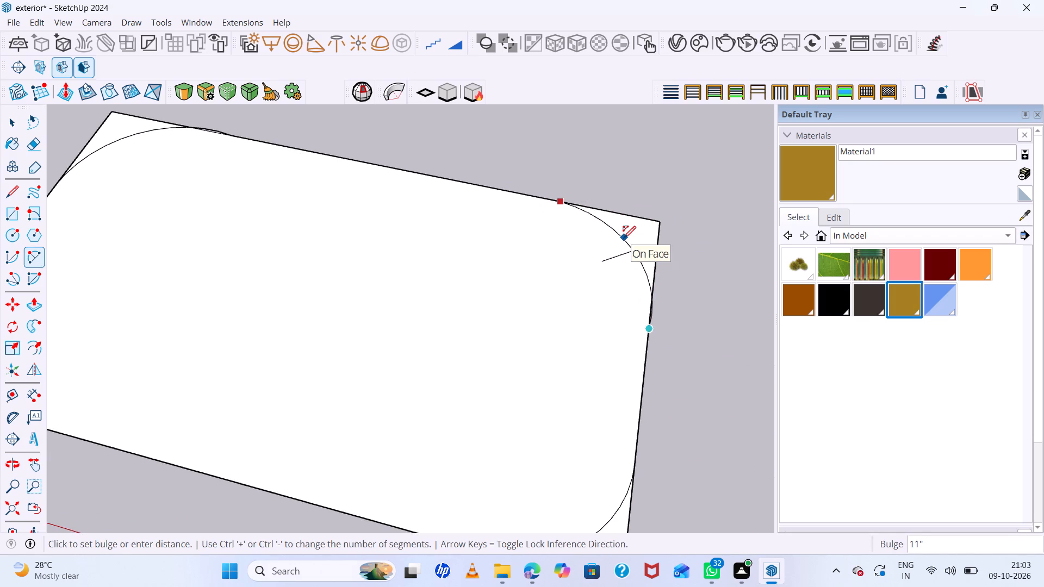
{"action": "left_click", "coordinate": [620, 240]}
Erase the leftover straight edges outside the arcs at all four corners of the rectangle.
{"action": "scroll", "coordinate": [592, 234], "scroll_direction": "down", "scroll_amount": 12}
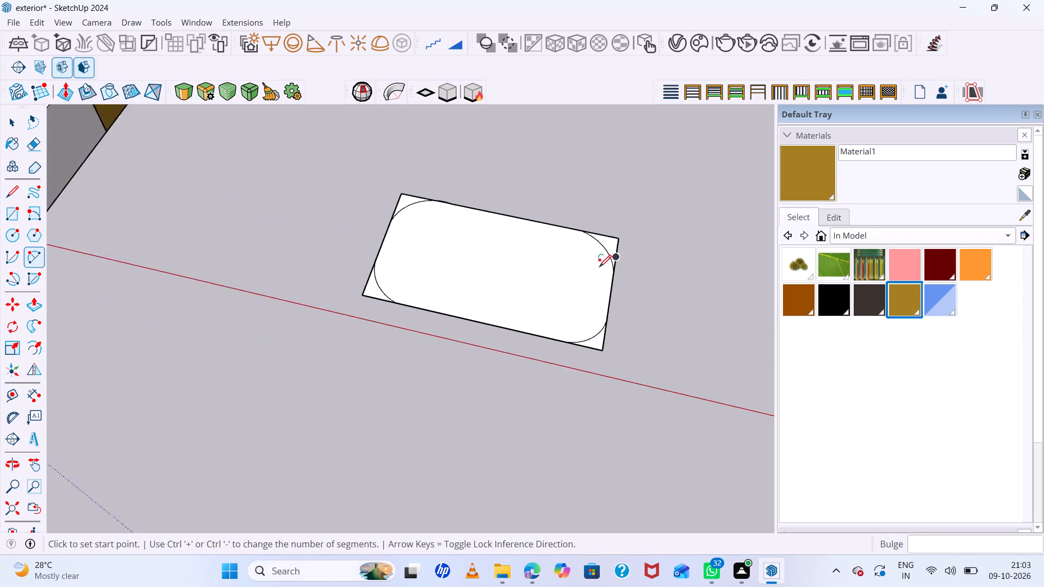
{"action": "scroll", "coordinate": [420, 290], "scroll_direction": "up", "scroll_amount": 5}
{"action": "key", "text": "space"}
{"action": "key", "text": "e"}
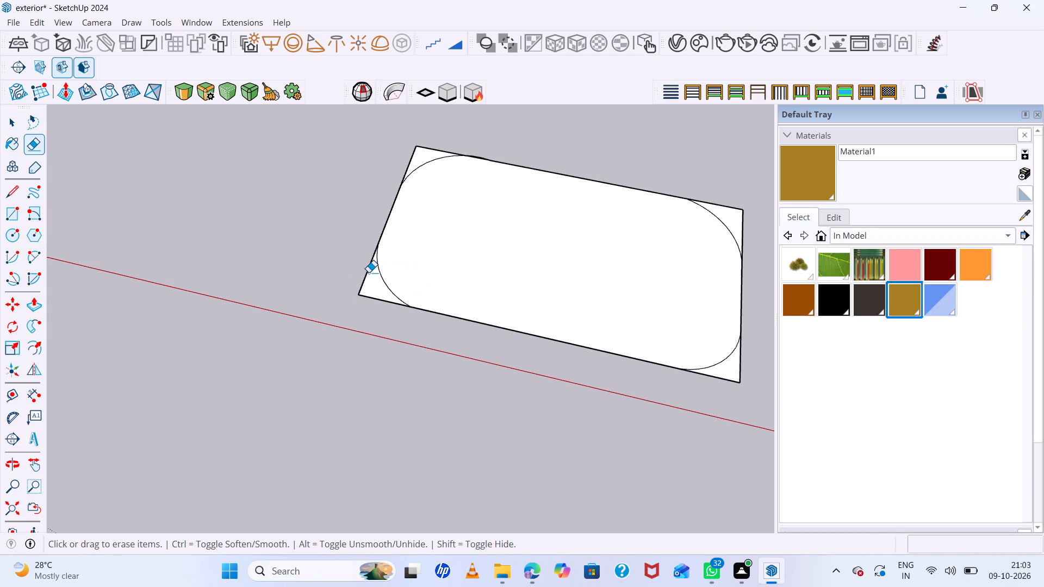
{"action": "left_click_drag", "start_coordinate": [369, 272], "coordinate": [371, 296]}
{"action": "left_click_drag", "start_coordinate": [439, 151], "coordinate": [401, 163]}
{"action": "left_click", "coordinate": [401, 164]}
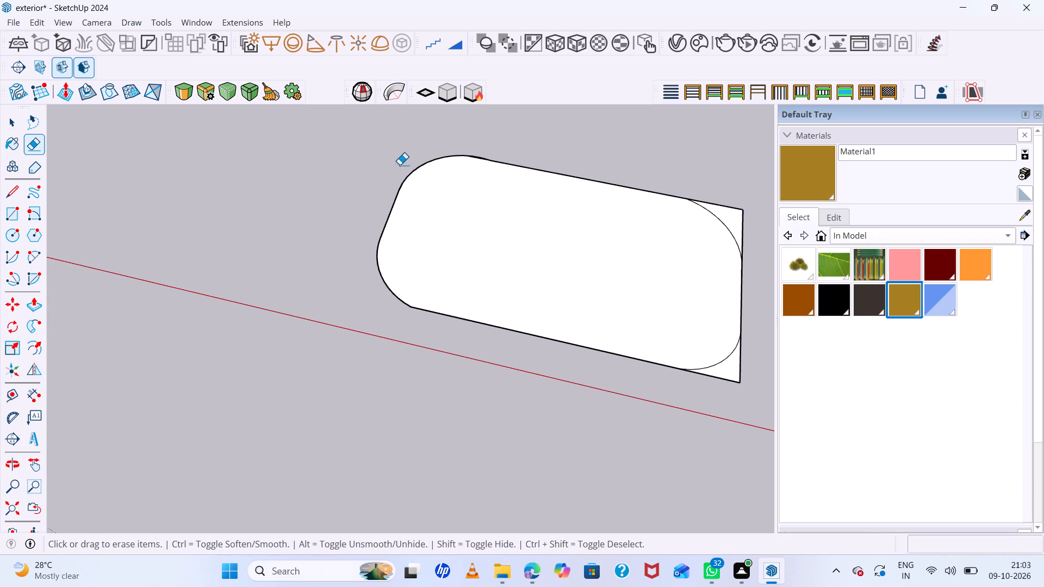
{"action": "scroll", "coordinate": [259, 194], "scroll_direction": "down", "scroll_amount": 6}
{"action": "scroll", "coordinate": [554, 195], "scroll_direction": "up", "scroll_amount": 5}
{"action": "left_click_drag", "start_coordinate": [554, 191], "coordinate": [558, 232]}
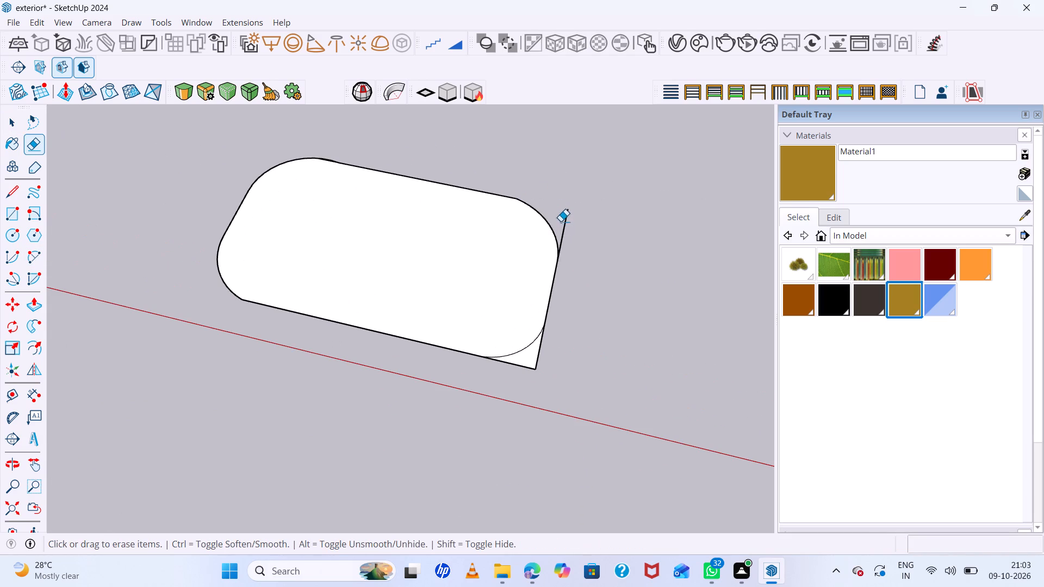
{"action": "left_click_drag", "start_coordinate": [567, 219], "coordinate": [568, 232]}
{"action": "left_click_drag", "start_coordinate": [556, 338], "coordinate": [514, 367]}
{"action": "left_click_drag", "start_coordinate": [514, 367], "coordinate": [509, 371]}
Push/Pull the rounded rectangle face up about 7" into a slab.
{"action": "scroll", "coordinate": [587, 266], "scroll_direction": "down", "scroll_amount": 6}
{"action": "middle_click_drag", "start_coordinate": [636, 266], "coordinate": [698, 205]}
{"action": "middle_click_drag", "start_coordinate": [698, 205], "coordinate": [698, 199]}
{"action": "scroll", "coordinate": [351, 228], "scroll_direction": "up", "scroll_amount": 4}
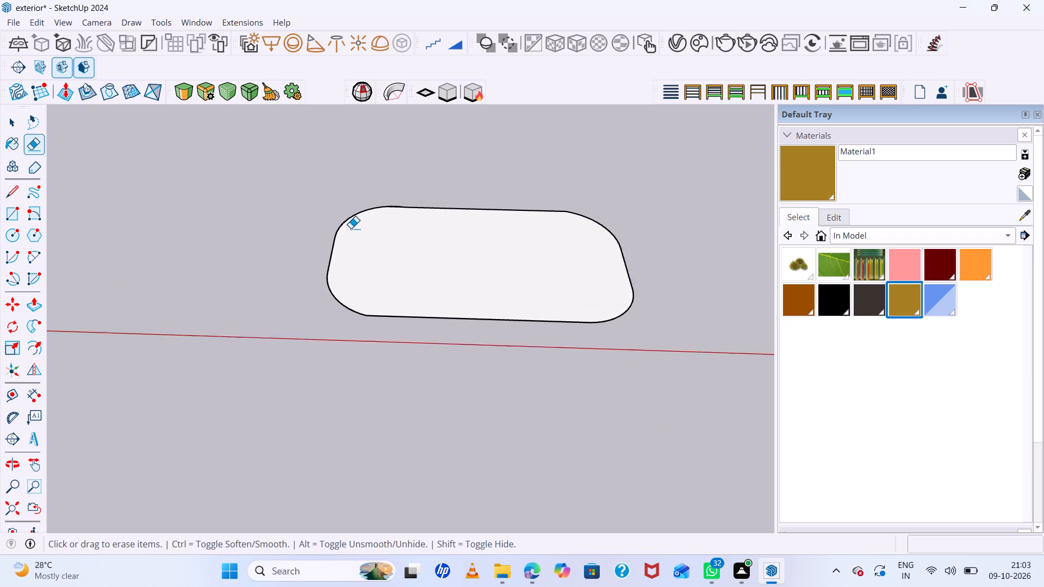
{"action": "key", "text": "space"}
{"action": "left_click", "coordinate": [433, 255]}
{"action": "type", "text": "op"}
{"action": "left_click", "coordinate": [433, 255]}
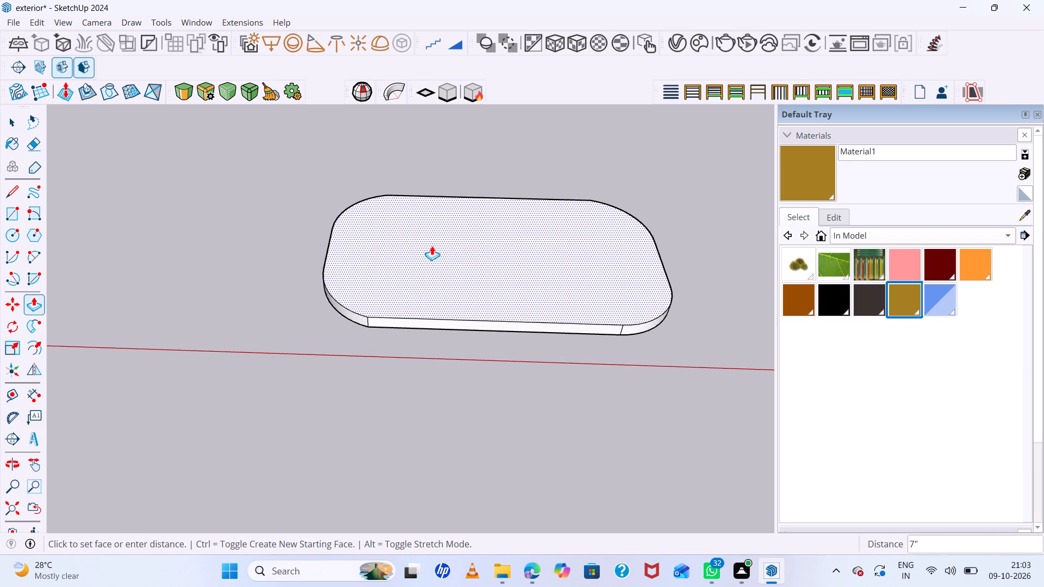
{"action": "left_click", "coordinate": [432, 246]}
Select the whole rounded slab and make it a group.
{"action": "key", "text": "space"}
{"action": "double_click", "coordinate": [432, 246]}
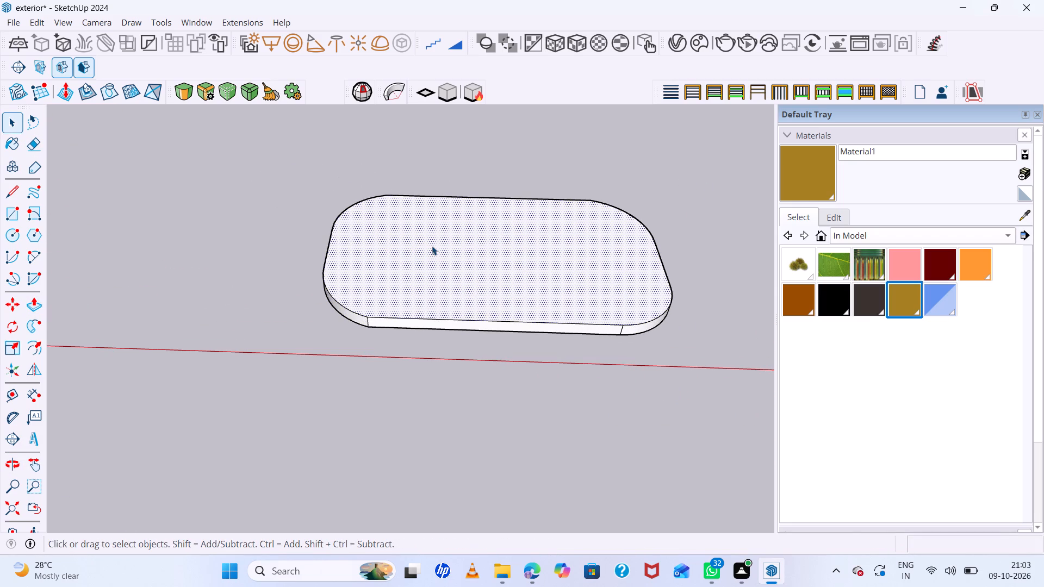
{"action": "left_click", "coordinate": [432, 246]}
{"action": "right_click", "coordinate": [432, 246]}
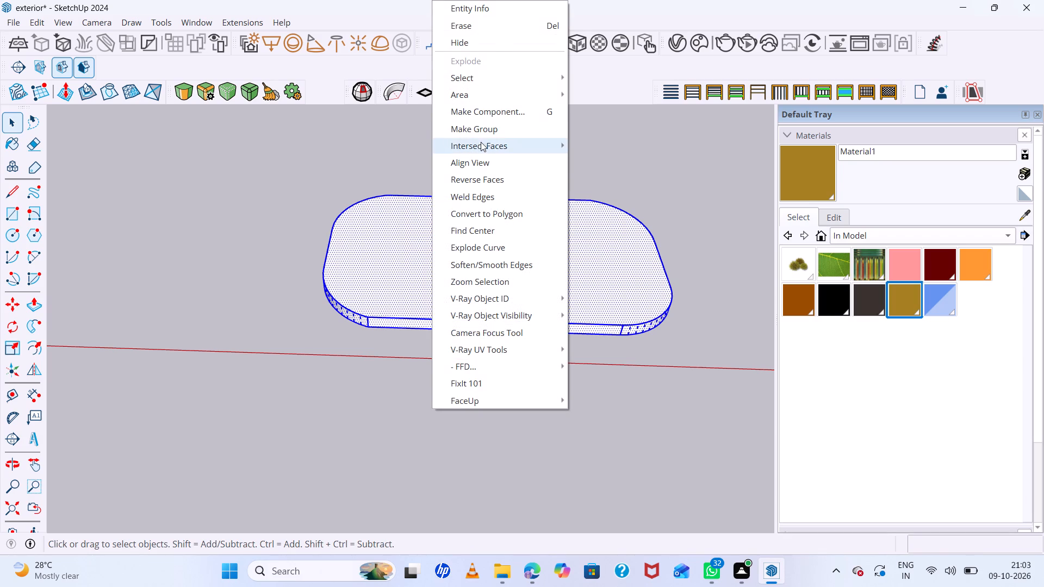
{"action": "left_click", "coordinate": [482, 134]}
Draw a rectangle about 1' 7" by 2' 7" on the slab's top face, near its house-side end.
{"action": "scroll", "coordinate": [412, 238], "scroll_direction": "down", "scroll_amount": 7}
{"action": "middle_click_drag", "start_coordinate": [509, 282], "coordinate": [518, 228]}
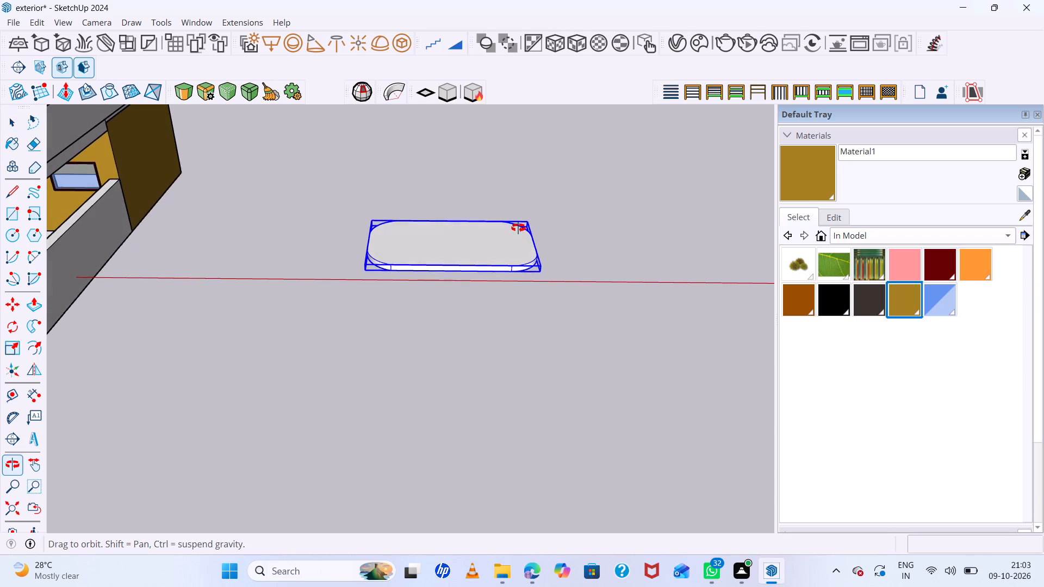
{"action": "middle_click_drag", "start_coordinate": [518, 228], "coordinate": [518, 227]}
{"action": "middle_click", "coordinate": [518, 227]}
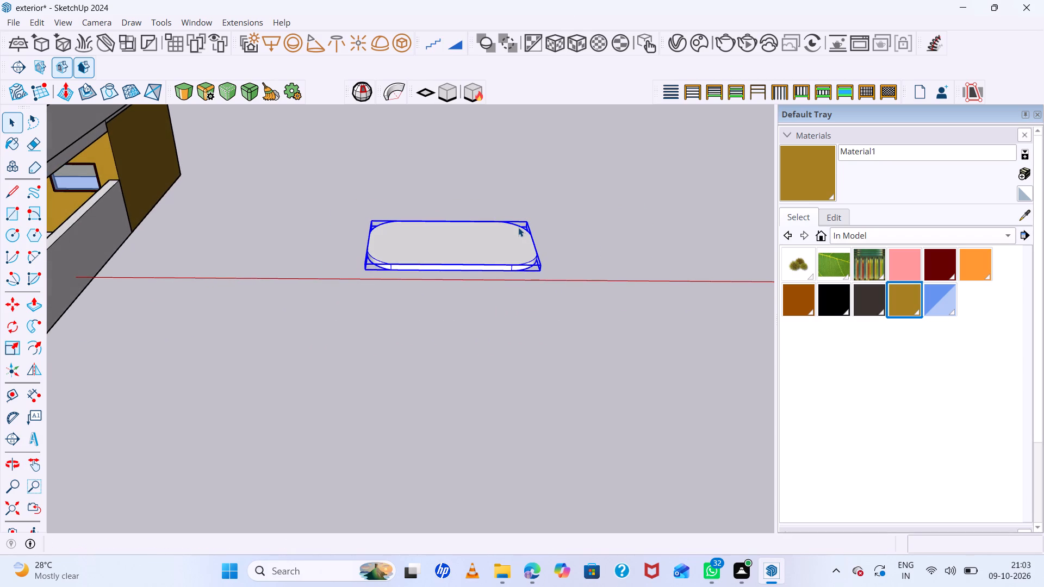
{"action": "middle_click_drag", "start_coordinate": [393, 236], "coordinate": [396, 262]}
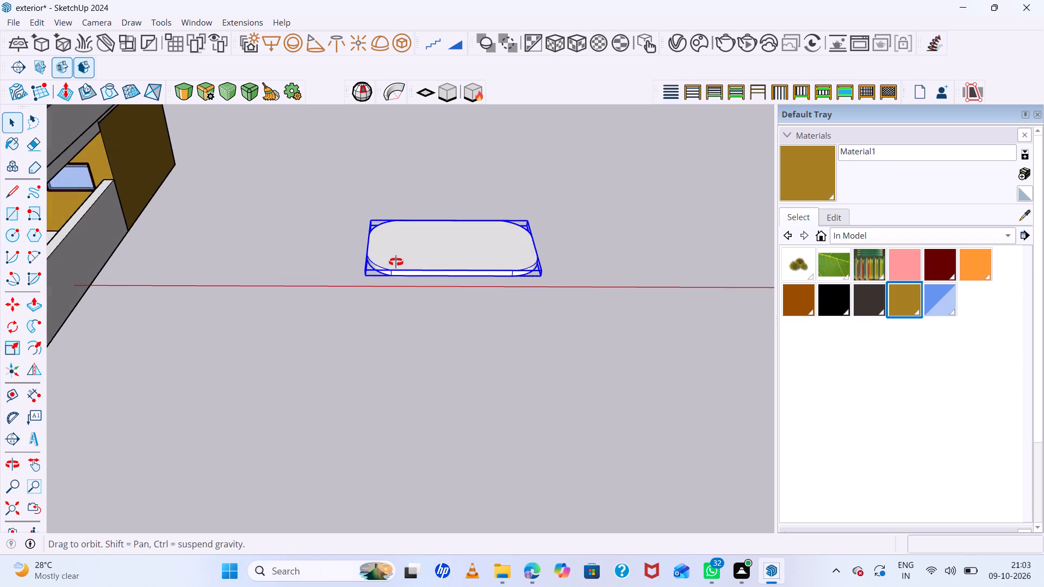
{"action": "middle_click_drag", "start_coordinate": [396, 262], "coordinate": [397, 271]}
{"action": "key", "text": "r"}
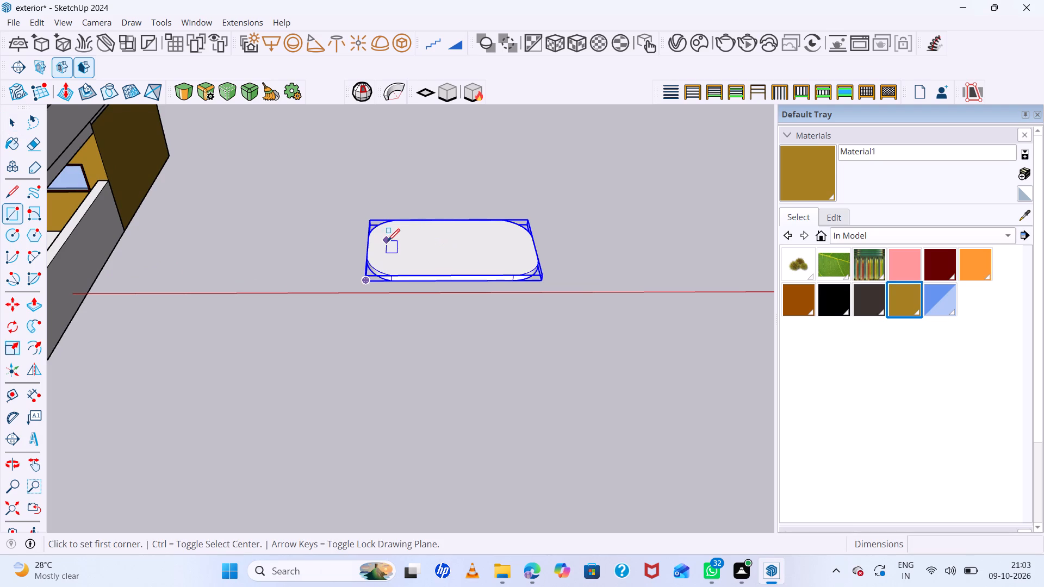
{"action": "left_click", "coordinate": [396, 240]}
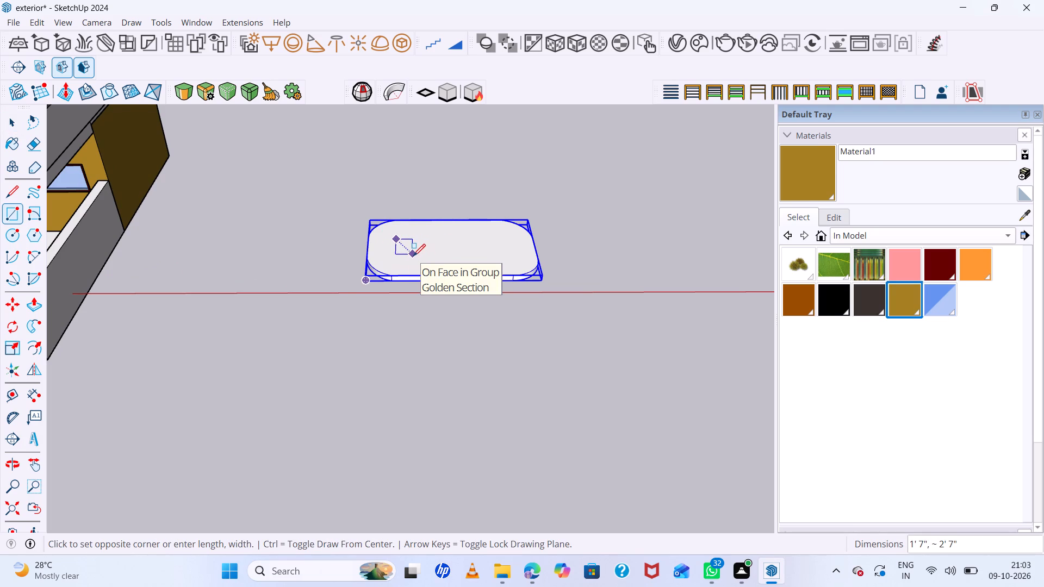
{"action": "left_click", "coordinate": [413, 256]}
Push/Pull the small rectangle on the slab up about 17' 5" into a tall post.
{"action": "scroll", "coordinate": [408, 249], "scroll_direction": "up", "scroll_amount": 4}
{"action": "key", "text": "space"}
{"action": "left_click", "coordinate": [402, 243]}
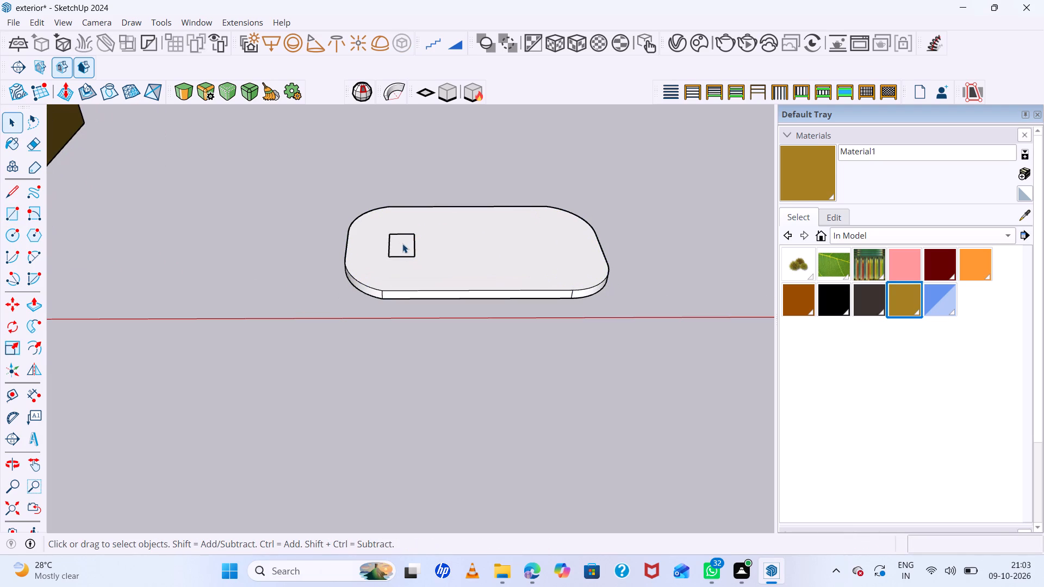
{"action": "key", "text": "p"}
{"action": "left_click", "coordinate": [402, 243]}
{"action": "scroll", "coordinate": [395, 189], "scroll_direction": "down", "scroll_amount": 7}
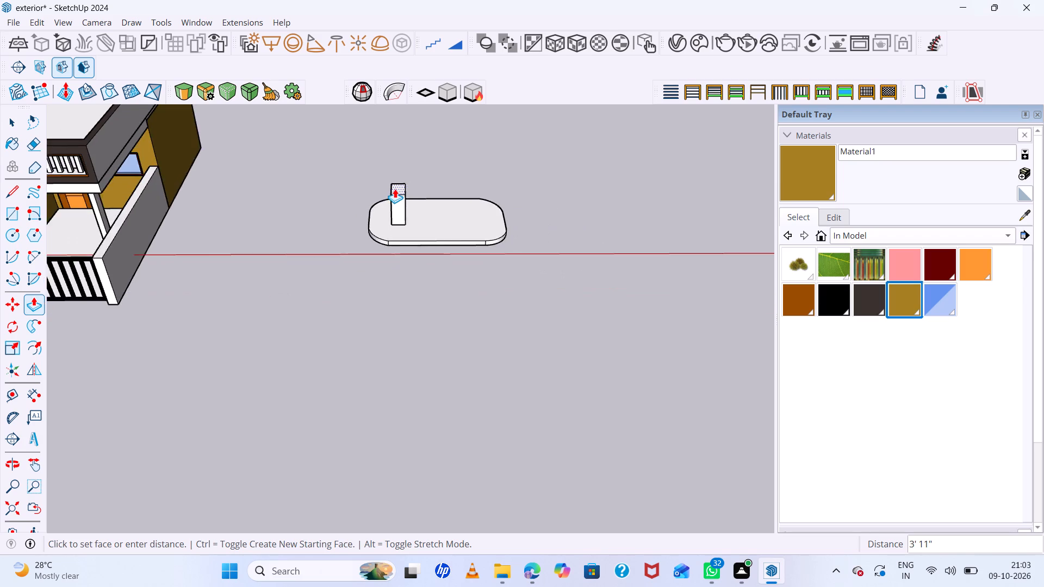
{"action": "scroll", "coordinate": [395, 189], "scroll_direction": "down", "scroll_amount": 7}
{"action": "scroll", "coordinate": [394, 188], "scroll_direction": "up", "scroll_amount": 6}
{"action": "scroll", "coordinate": [386, 155], "scroll_direction": "down", "scroll_amount": 12}
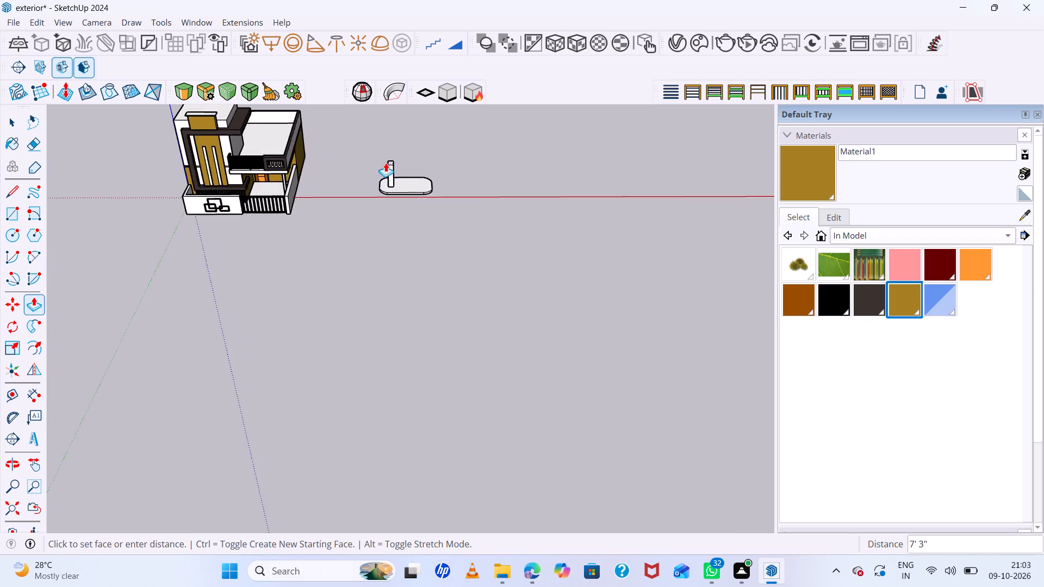
{"action": "scroll", "coordinate": [386, 163], "scroll_direction": "down", "scroll_amount": 6}
{"action": "left_click", "coordinate": [389, 144]}
Copy the rounded slab group straight up along the vertical axis to the top of the post.
{"action": "scroll", "coordinate": [363, 203], "scroll_direction": "down", "scroll_amount": 2}
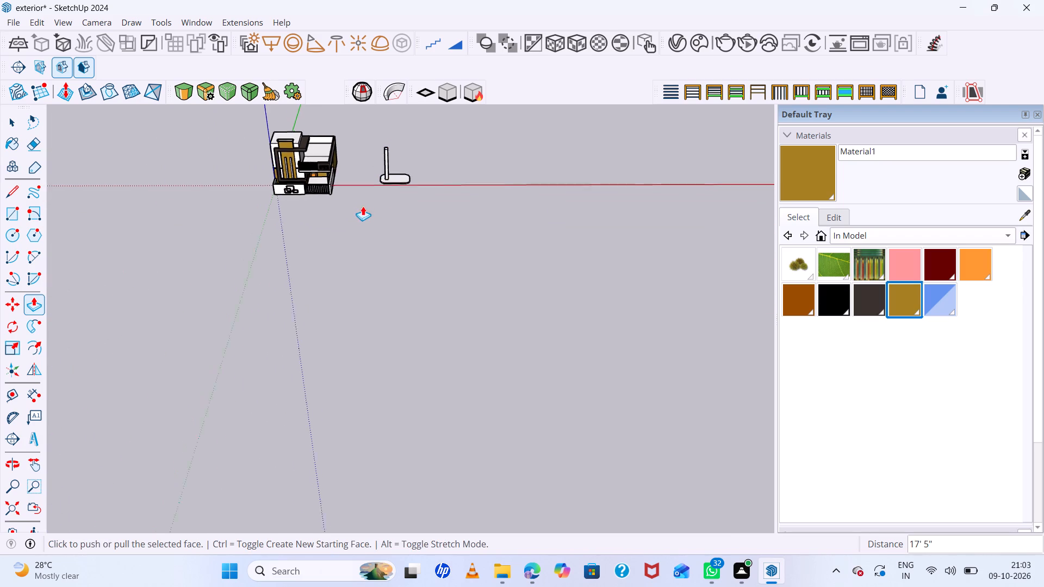
{"action": "scroll", "coordinate": [363, 206], "scroll_direction": "down", "scroll_amount": 6}
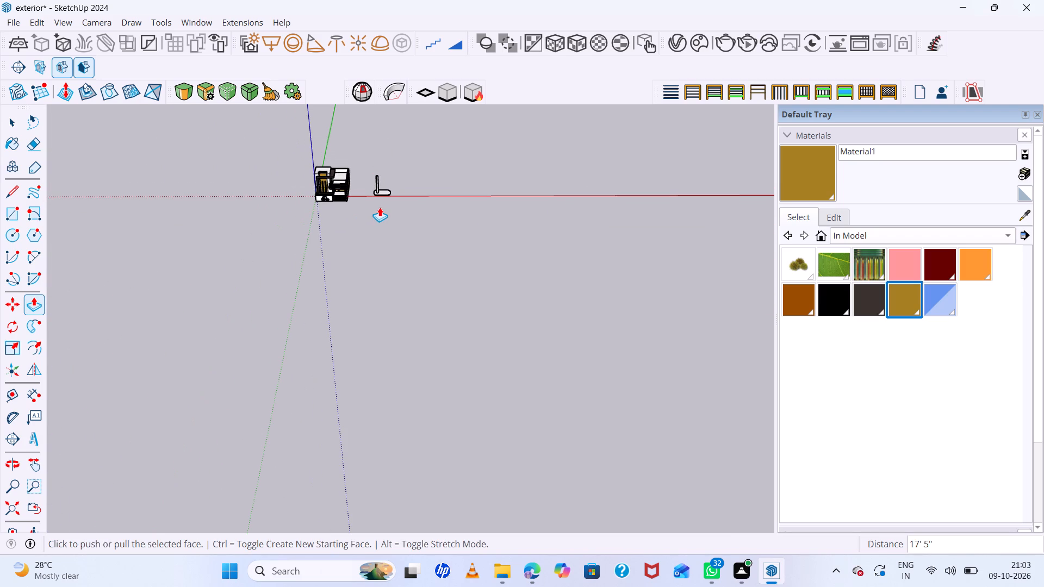
{"action": "scroll", "coordinate": [380, 208], "scroll_direction": "up", "scroll_amount": 11}
{"action": "key", "text": "space"}
{"action": "double_click", "coordinate": [391, 171]}
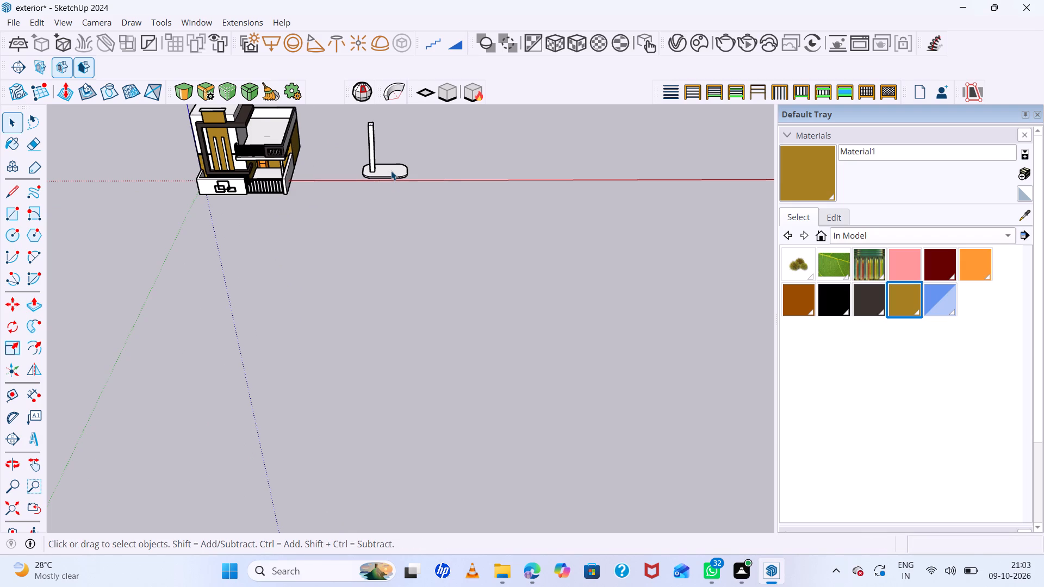
{"action": "left_click", "coordinate": [467, 175]}
{"action": "left_click", "coordinate": [396, 168]}
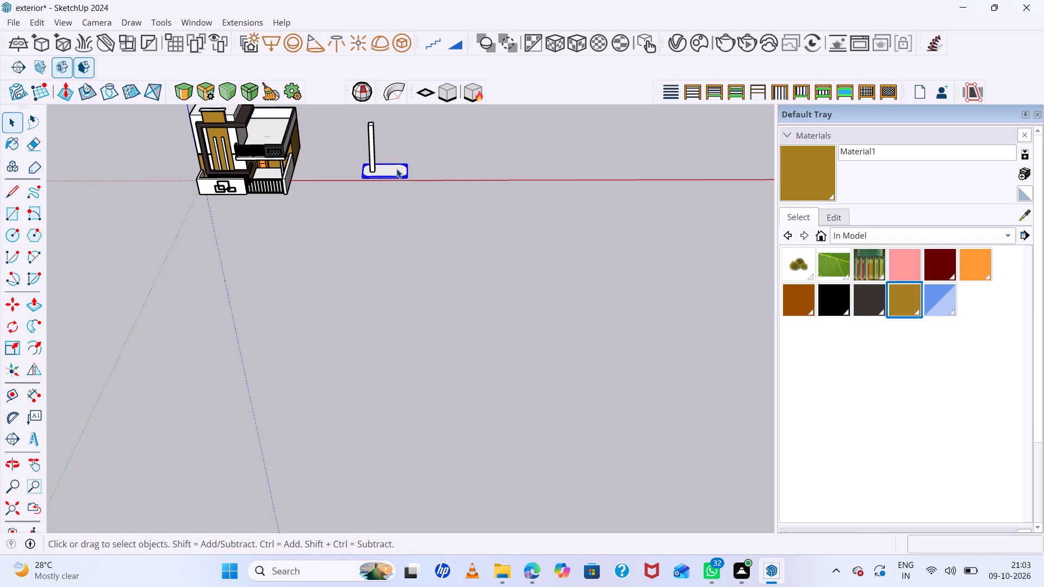
{"action": "key", "text": "m"}
{"action": "scroll", "coordinate": [395, 170], "scroll_direction": "up", "scroll_amount": 5}
{"action": "scroll", "coordinate": [355, 191], "scroll_direction": "up", "scroll_amount": 5}
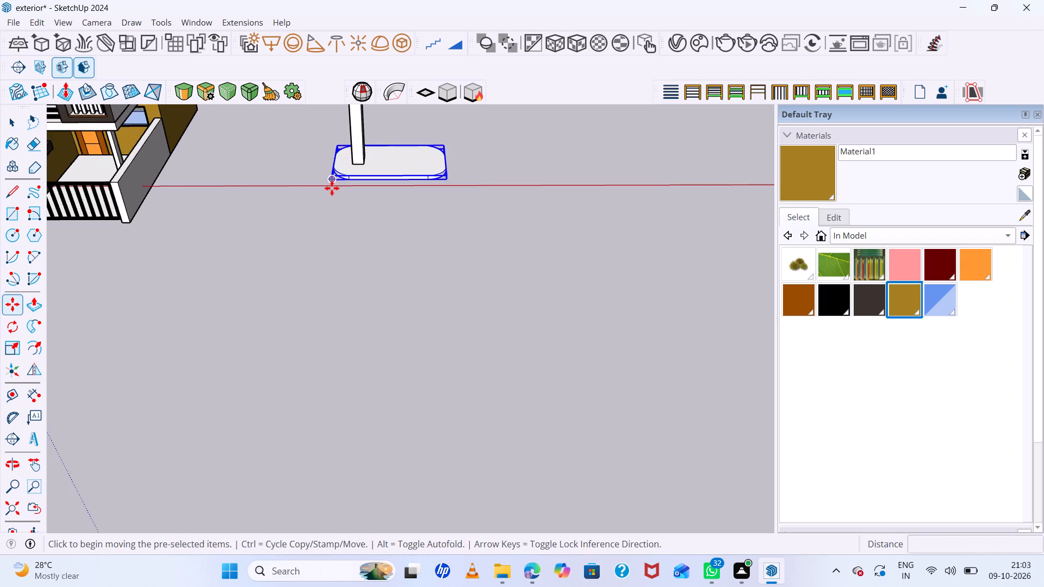
{"action": "scroll", "coordinate": [332, 188], "scroll_direction": "up", "scroll_amount": 4}
{"action": "left_click", "coordinate": [356, 176]}
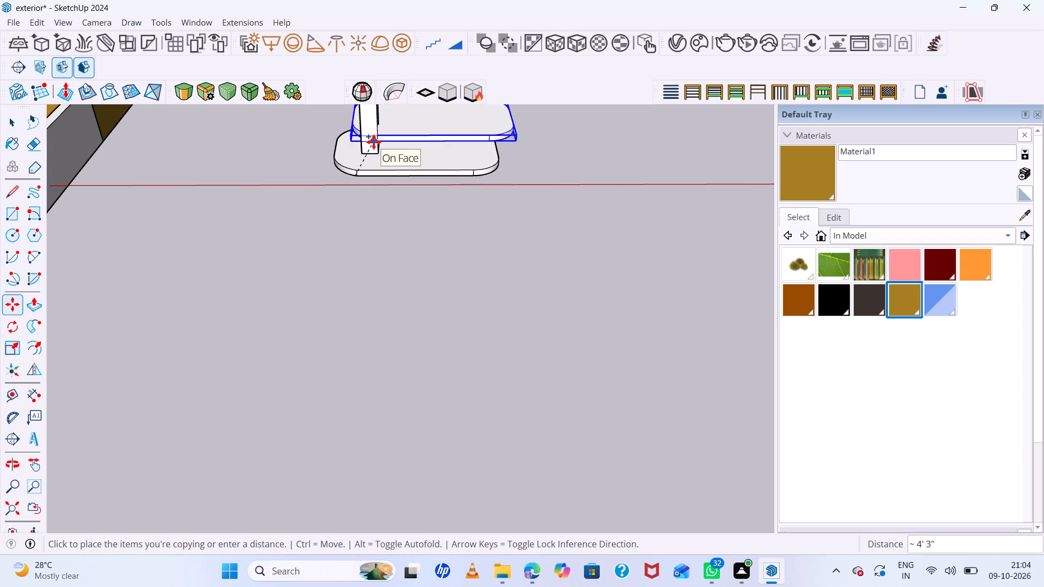
{"action": "key", "text": "Up"}
{"action": "scroll", "coordinate": [374, 142], "scroll_direction": "down", "scroll_amount": 11}
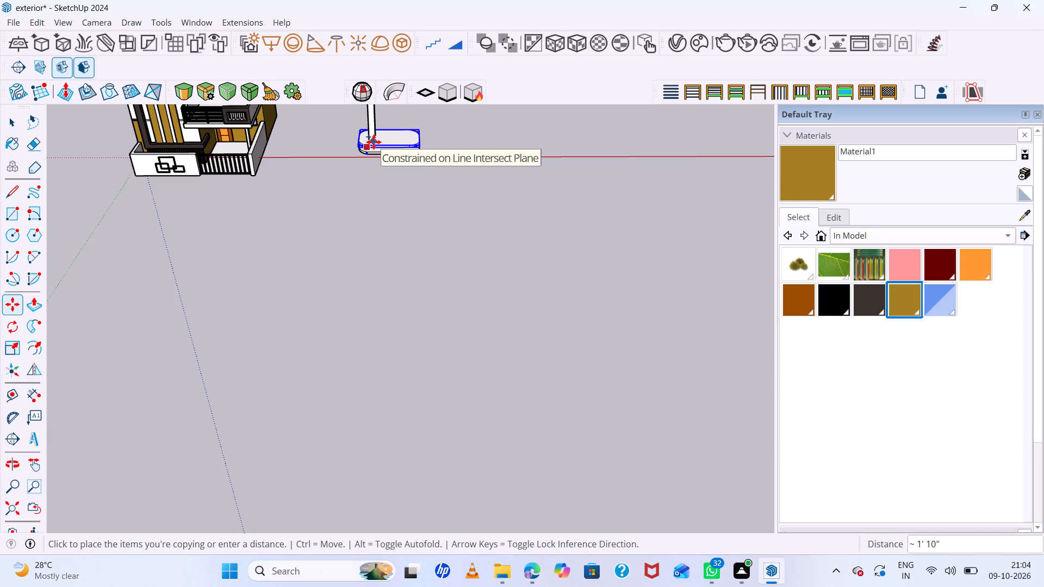
{"action": "scroll", "coordinate": [373, 142], "scroll_direction": "down", "scroll_amount": 11}
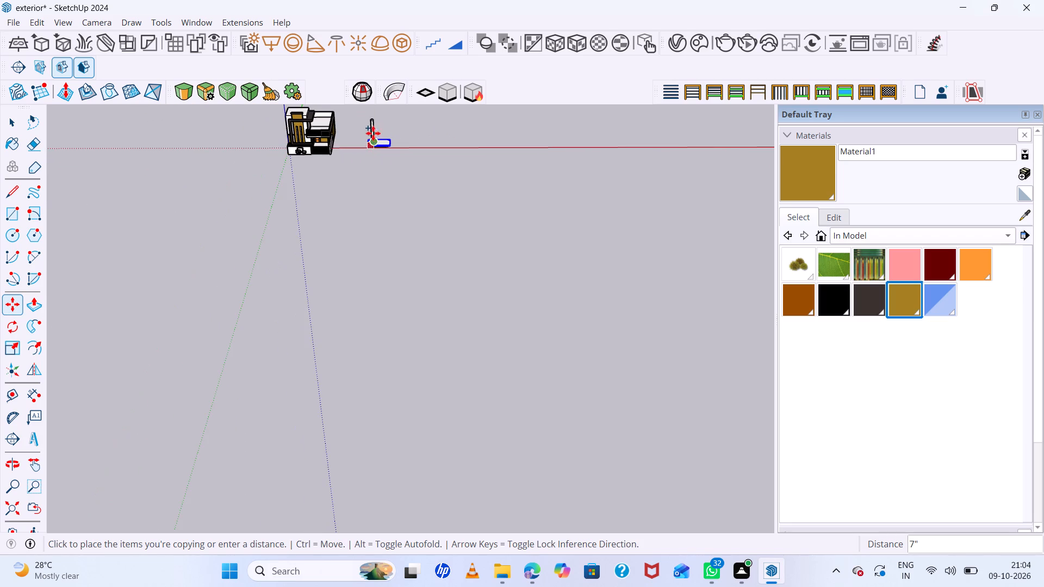
{"action": "scroll", "coordinate": [373, 133], "scroll_direction": "up", "scroll_amount": 5}
{"action": "scroll", "coordinate": [373, 137], "scroll_direction": "down", "scroll_amount": 8}
{"action": "middle_click_drag", "start_coordinate": [388, 209], "coordinate": [384, 172]}
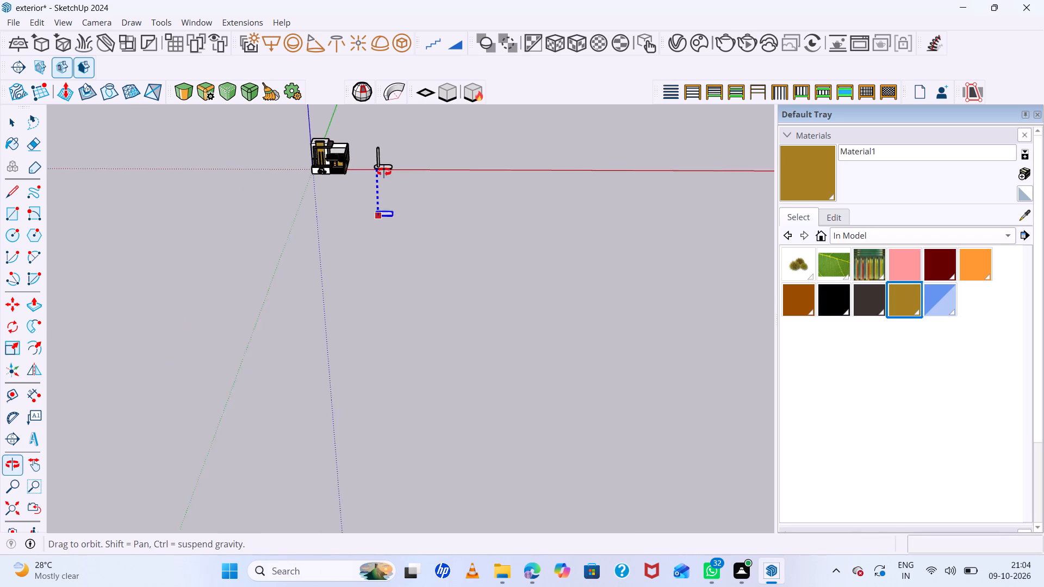
{"action": "middle_click_drag", "start_coordinate": [384, 172], "coordinate": [384, 146]}
{"action": "scroll", "coordinate": [383, 142], "scroll_direction": "up", "scroll_amount": 20}
{"action": "scroll", "coordinate": [383, 142], "scroll_direction": "up", "scroll_amount": 1}
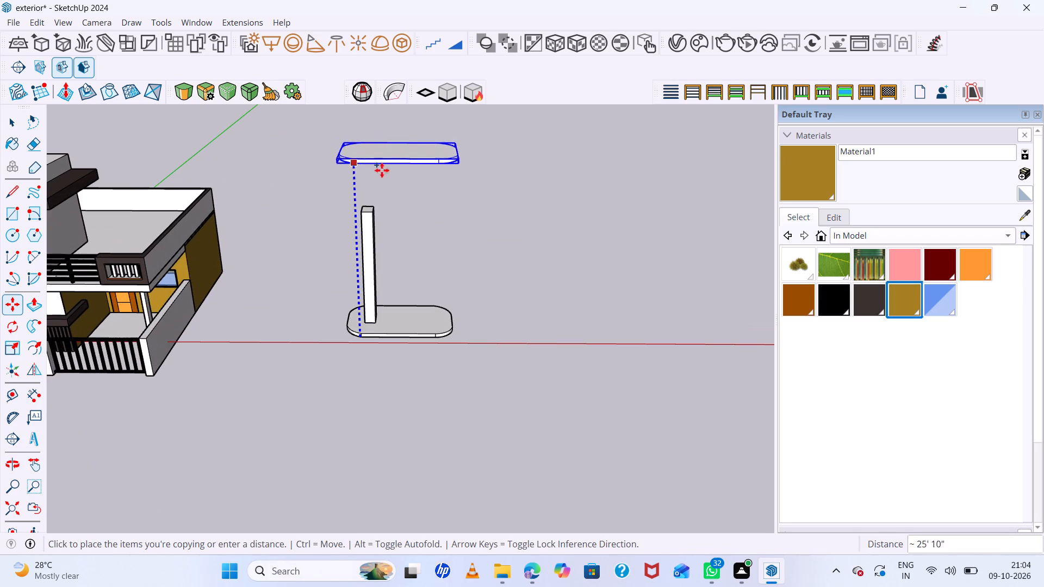
{"action": "left_click", "coordinate": [384, 217]}
Nudge the copied slab slightly to adjust its placement on top of the post.
{"action": "scroll", "coordinate": [326, 223], "scroll_direction": "up", "scroll_amount": 5}
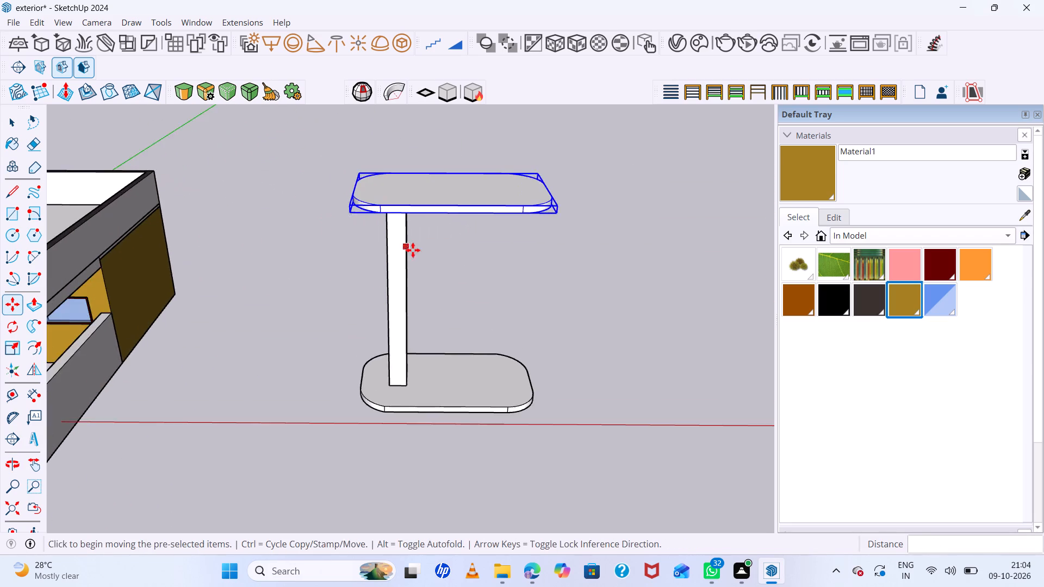
{"action": "middle_click_drag", "start_coordinate": [413, 250], "coordinate": [411, 135]}
{"action": "scroll", "coordinate": [401, 158], "scroll_direction": "up", "scroll_amount": 5}
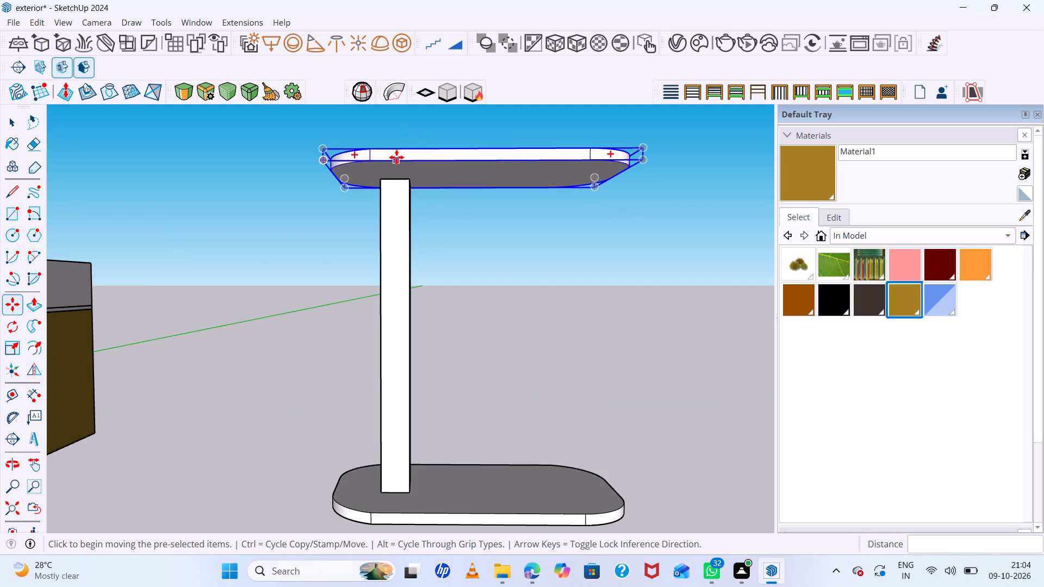
{"action": "left_click", "coordinate": [396, 157]}
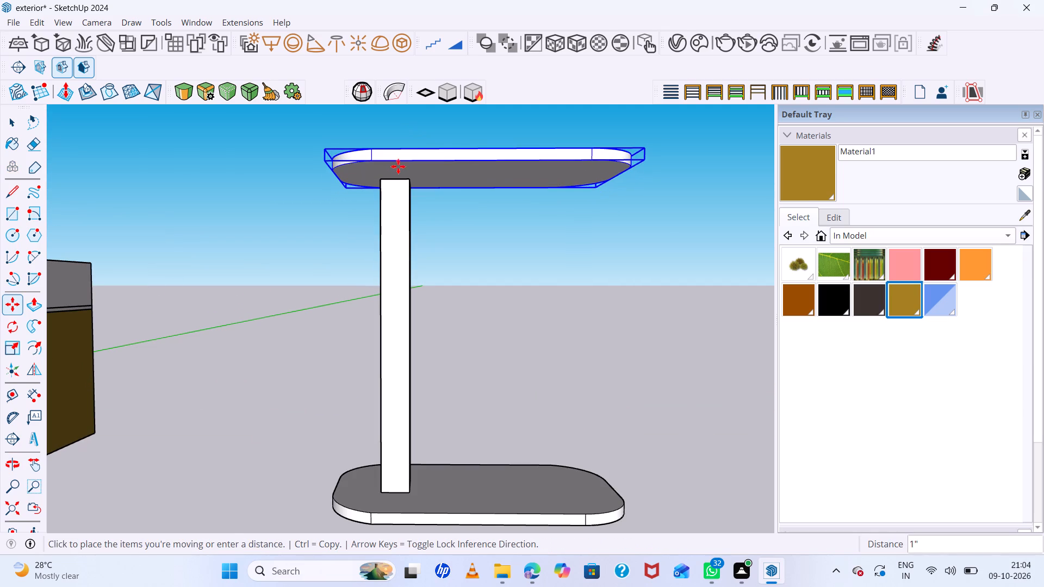
{"action": "left_click", "coordinate": [398, 170]}
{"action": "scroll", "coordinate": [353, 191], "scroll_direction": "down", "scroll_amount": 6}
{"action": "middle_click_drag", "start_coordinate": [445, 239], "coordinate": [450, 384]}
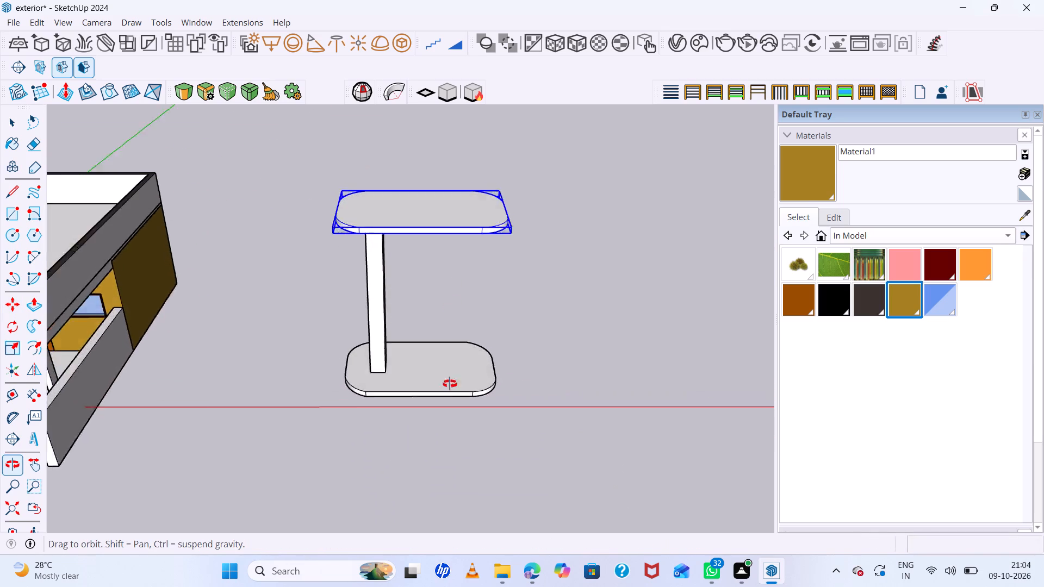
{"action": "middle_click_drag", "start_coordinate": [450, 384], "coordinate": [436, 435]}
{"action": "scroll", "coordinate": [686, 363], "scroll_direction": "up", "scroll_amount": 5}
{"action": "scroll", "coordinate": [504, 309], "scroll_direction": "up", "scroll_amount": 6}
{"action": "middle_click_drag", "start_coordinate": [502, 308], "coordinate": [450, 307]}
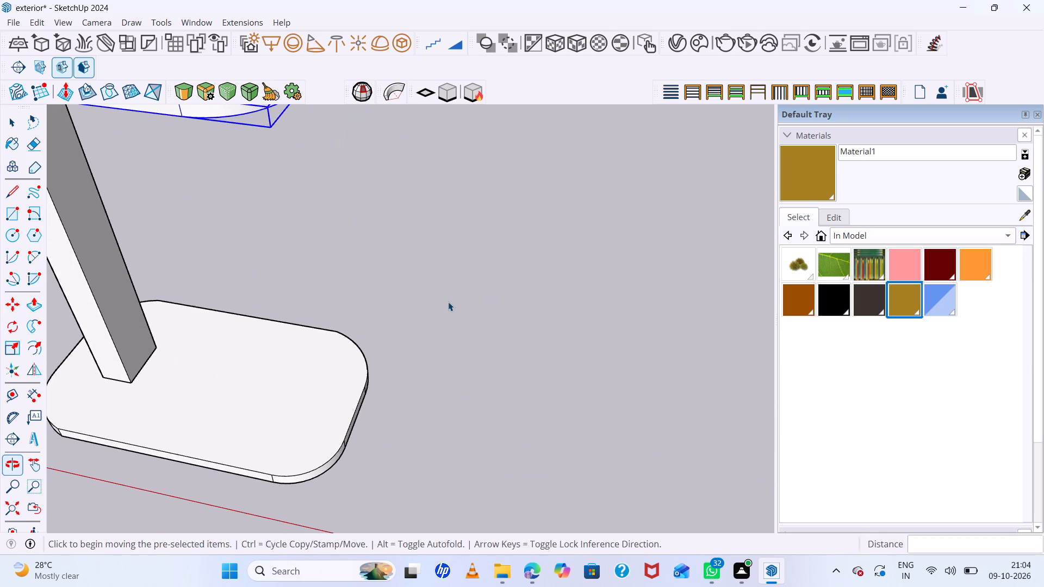
Draw a line about 2' 7" long across the post's inner wide face, a little above the base slab.
{"action": "key", "text": "space"}
{"action": "left_click", "coordinate": [126, 319]}
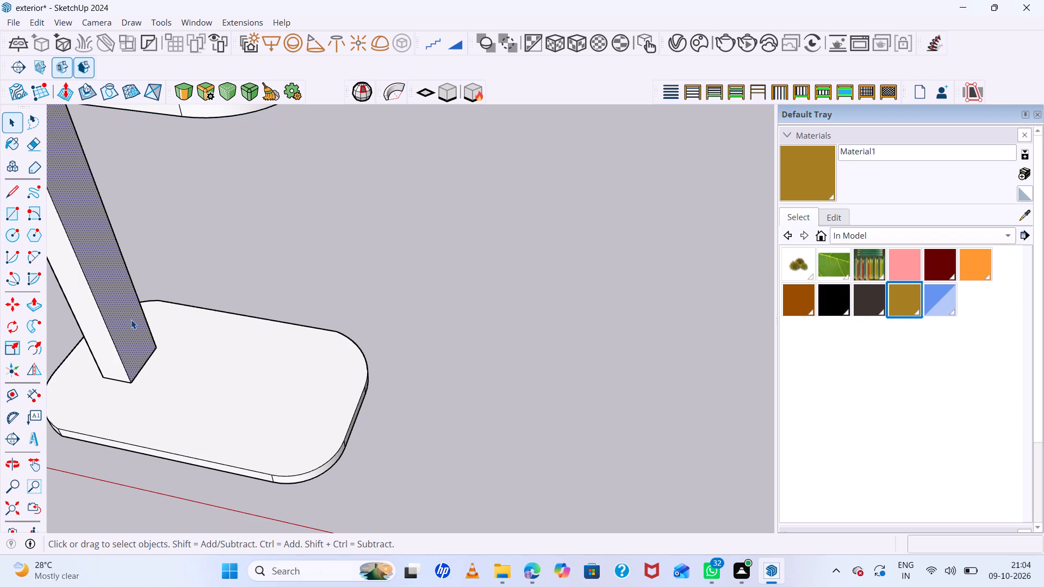
{"action": "key", "text": "l"}
{"action": "left_click", "coordinate": [121, 355]}
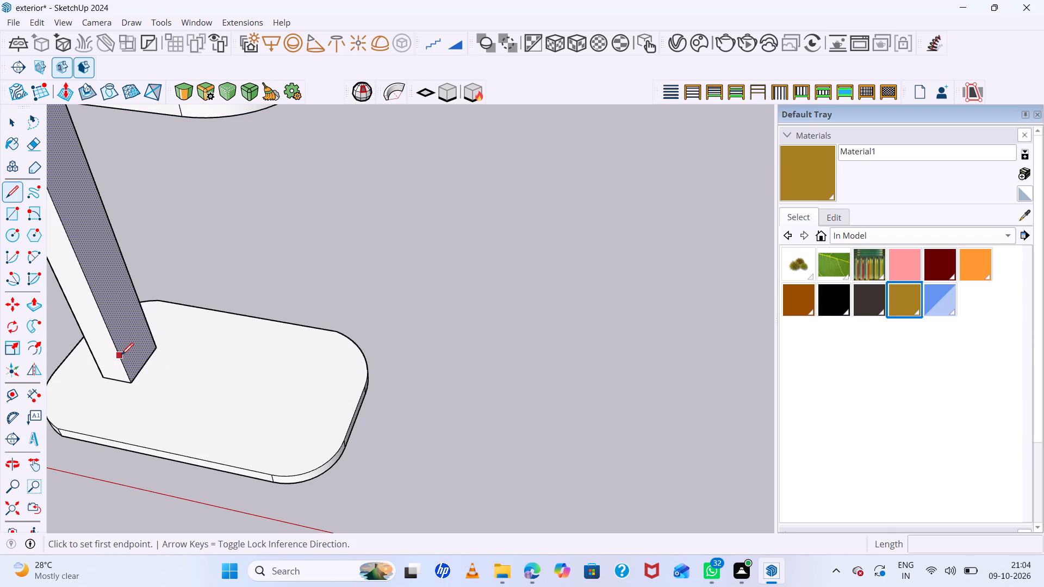
{"action": "left_click", "coordinate": [144, 321]}
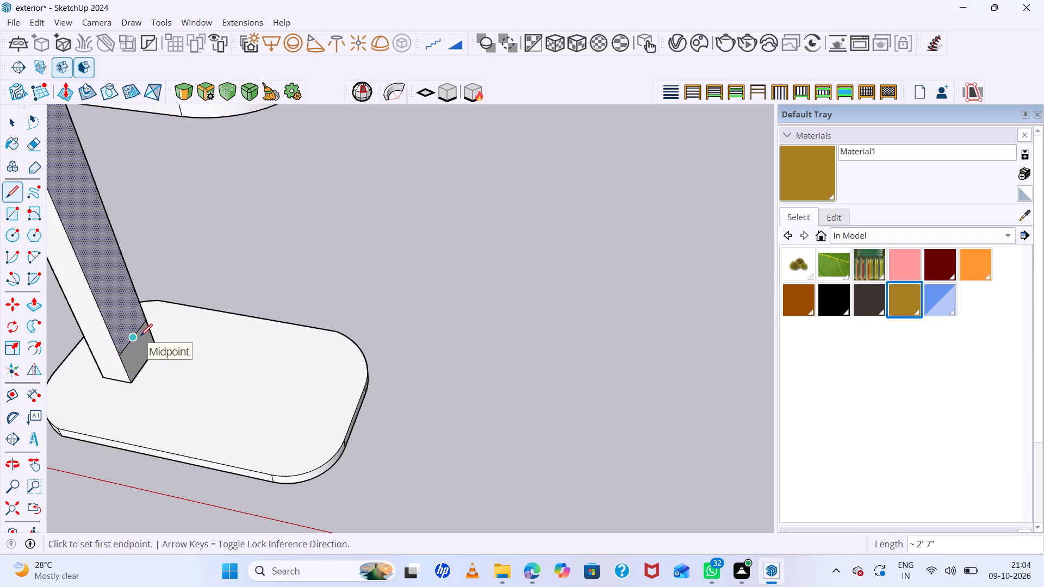
Push/Pull the small face at the bottom of the post outward about 3' 11" to form a foot along the slab.
{"action": "key", "text": "p"}
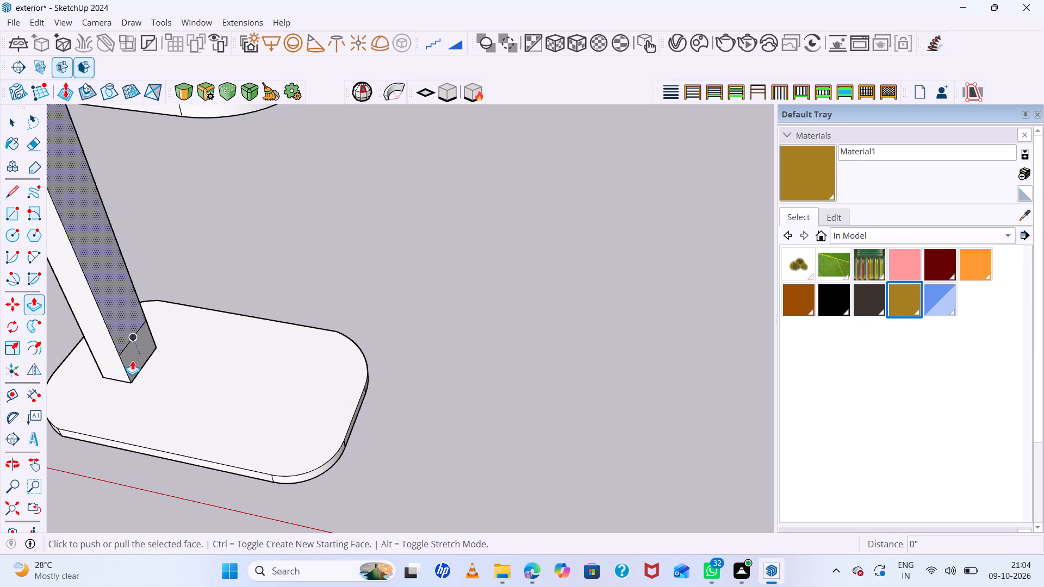
{"action": "left_click", "coordinate": [132, 360]}
{"action": "key", "text": "space"}
{"action": "left_click", "coordinate": [150, 359]}
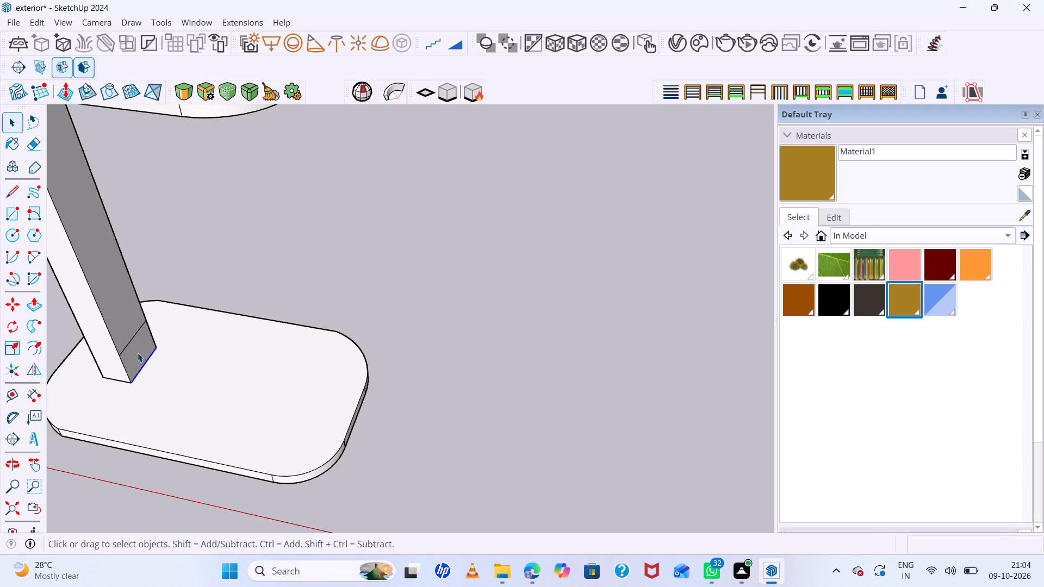
{"action": "left_click", "coordinate": [138, 353]}
{"action": "key", "text": "p"}
{"action": "left_click", "coordinate": [138, 353]}
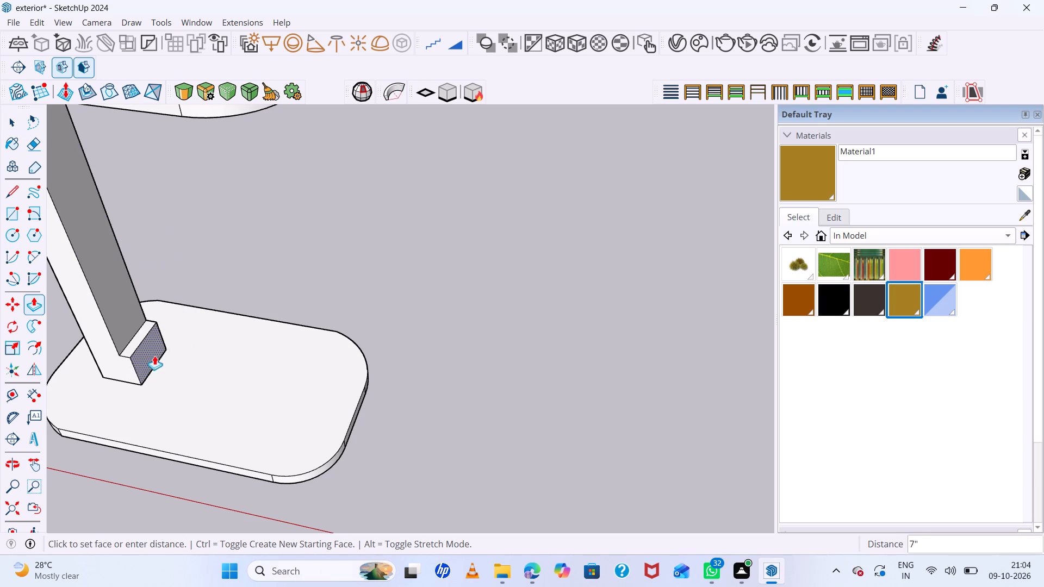
{"action": "left_click", "coordinate": [209, 366]}
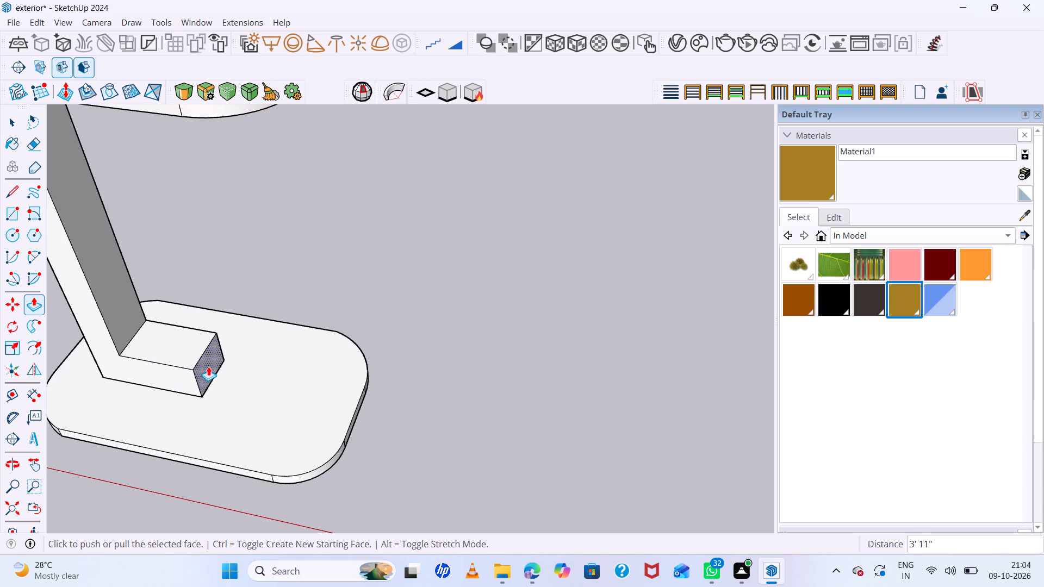
Push/Pull the foot's top face down about 8" to thin it.
{"action": "scroll", "coordinate": [142, 338], "scroll_direction": "up", "scroll_amount": 3}
{"action": "middle_click_drag", "start_coordinate": [187, 351], "coordinate": [296, 321]}
{"action": "middle_click", "coordinate": [296, 321]}
{"action": "key", "text": "space"}
{"action": "left_click", "coordinate": [192, 379]}
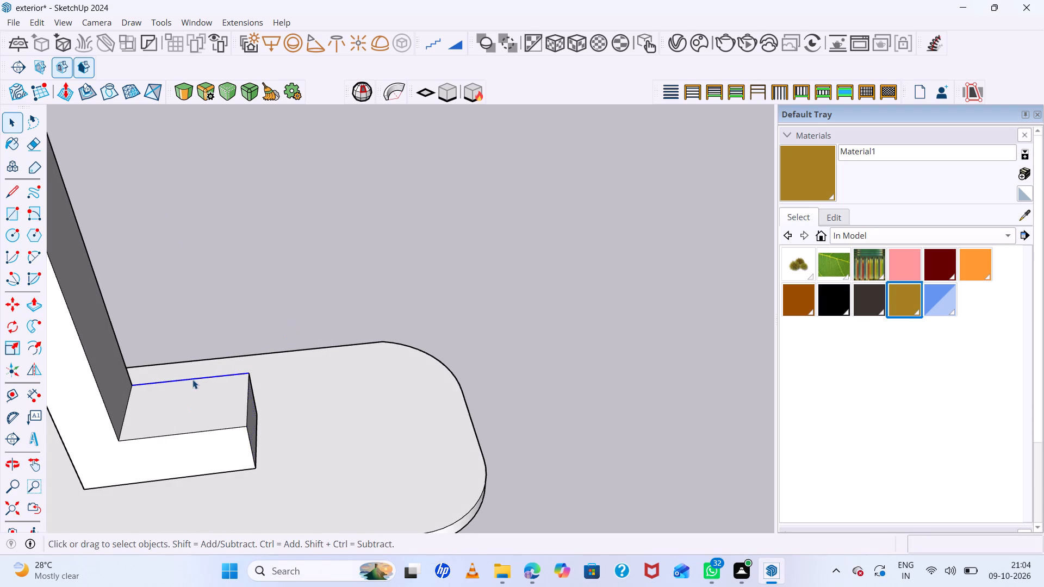
{"action": "left_click", "coordinate": [204, 401]}
{"action": "key", "text": "p"}
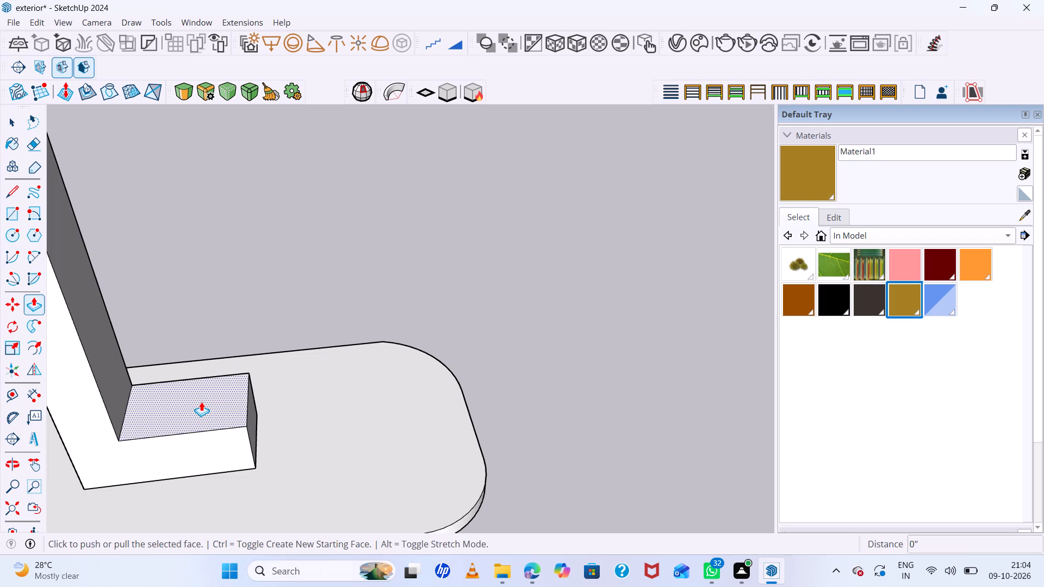
{"action": "left_click", "coordinate": [201, 402]}
{"action": "left_click", "coordinate": [200, 417]}
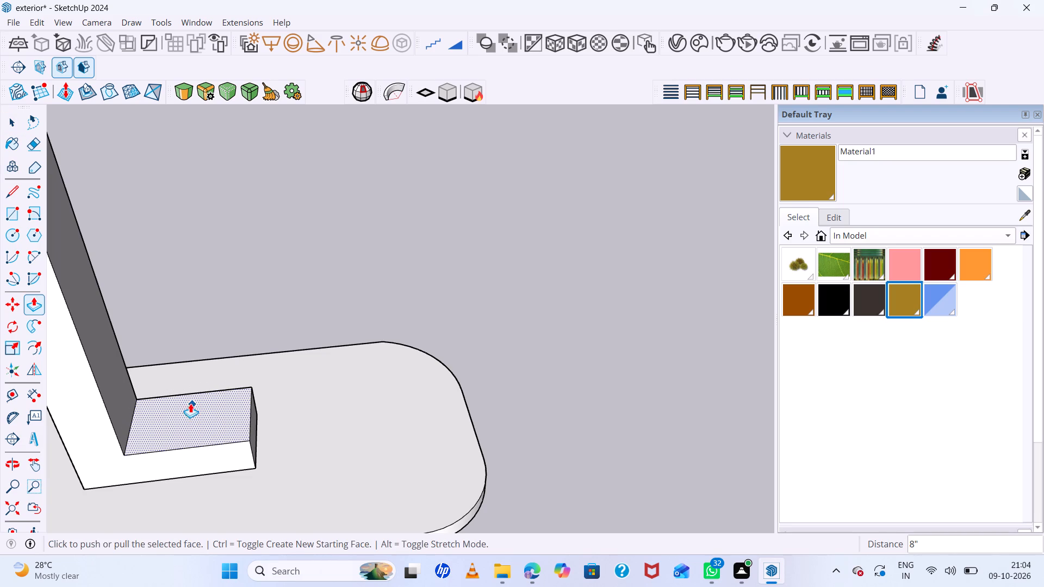
Push/Pull the foot's free end face outward about 1' 7" to lengthen it along the base slab.
{"action": "scroll", "coordinate": [190, 403], "scroll_direction": "down", "scroll_amount": 4}
{"action": "middle_click_drag", "start_coordinate": [275, 419], "coordinate": [96, 377]}
{"action": "middle_click", "coordinate": [96, 376]}
{"action": "key", "text": "space"}
{"action": "scroll", "coordinate": [198, 359], "scroll_direction": "up", "scroll_amount": 6}
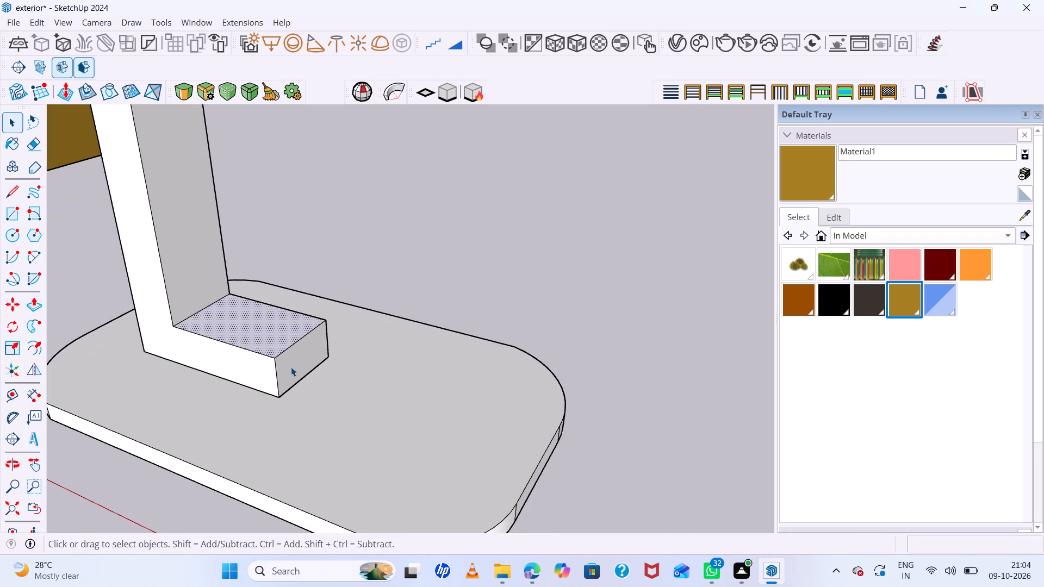
{"action": "left_click", "coordinate": [291, 367]}
{"action": "key", "text": "p"}
{"action": "left_click", "coordinate": [291, 366]}
{"action": "left_click", "coordinate": [334, 383]}
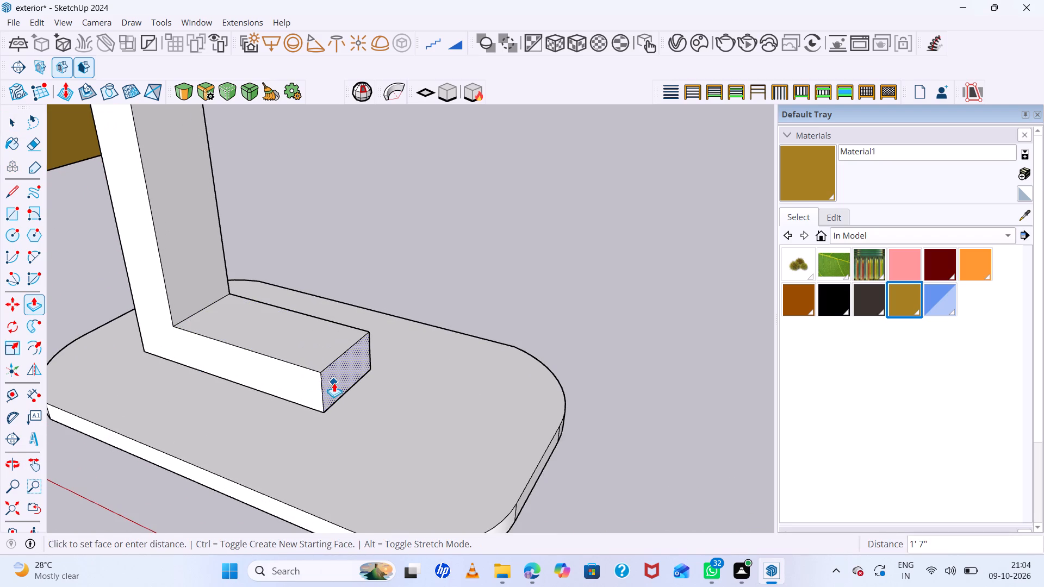
Push/Pull the post's inner face inward about 9" to make the post thinner.
{"action": "scroll", "coordinate": [207, 354], "scroll_direction": "down", "scroll_amount": 7}
{"action": "middle_click_drag", "start_coordinate": [266, 366], "coordinate": [364, 363]}
{"action": "scroll", "coordinate": [347, 338], "scroll_direction": "down", "scroll_amount": 12}
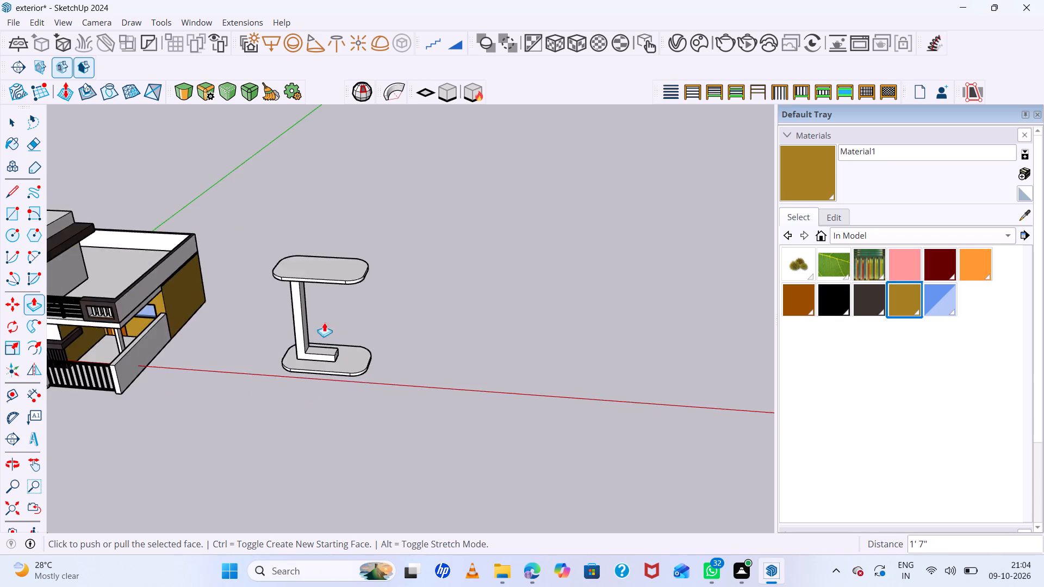
{"action": "scroll", "coordinate": [301, 302], "scroll_direction": "up", "scroll_amount": 6}
{"action": "middle_click_drag", "start_coordinate": [320, 293], "coordinate": [233, 217]}
{"action": "scroll", "coordinate": [315, 274], "scroll_direction": "up", "scroll_amount": 6}
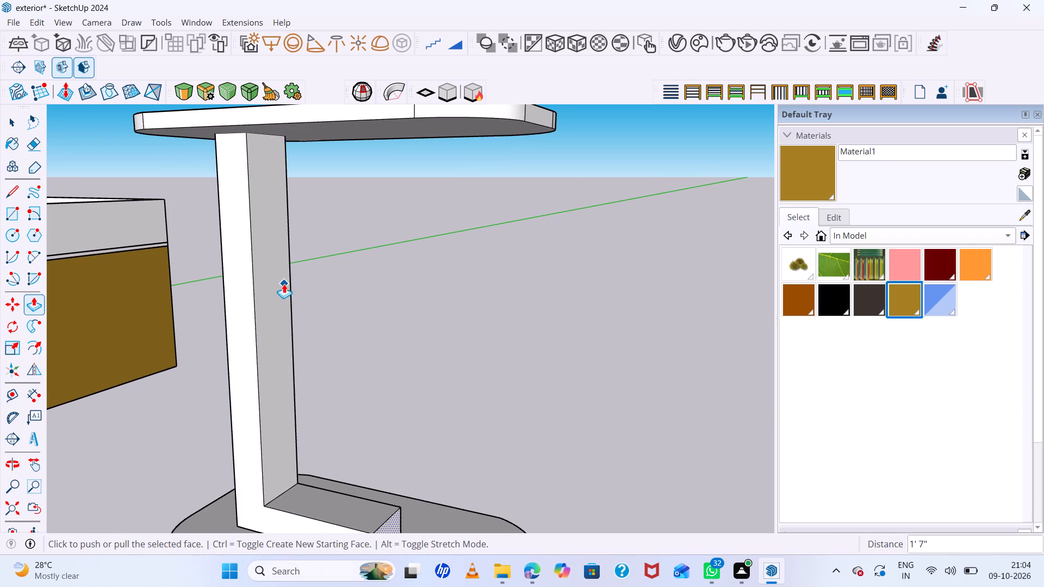
{"action": "key", "text": "space"}
{"action": "left_click", "coordinate": [270, 283]}
{"action": "key", "text": "p"}
{"action": "left_click", "coordinate": [270, 283]}
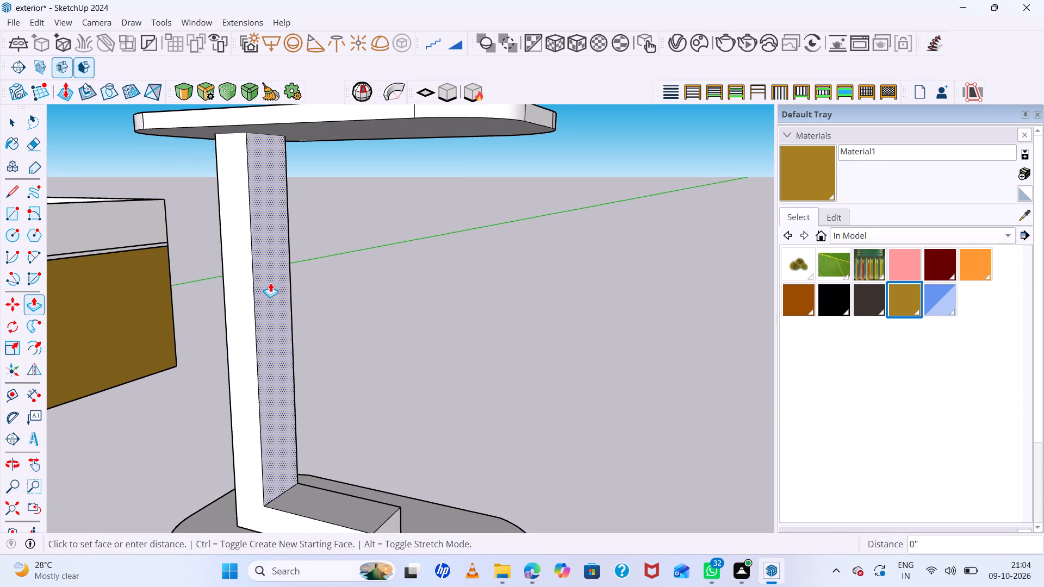
{"action": "left_click", "coordinate": [258, 276]}
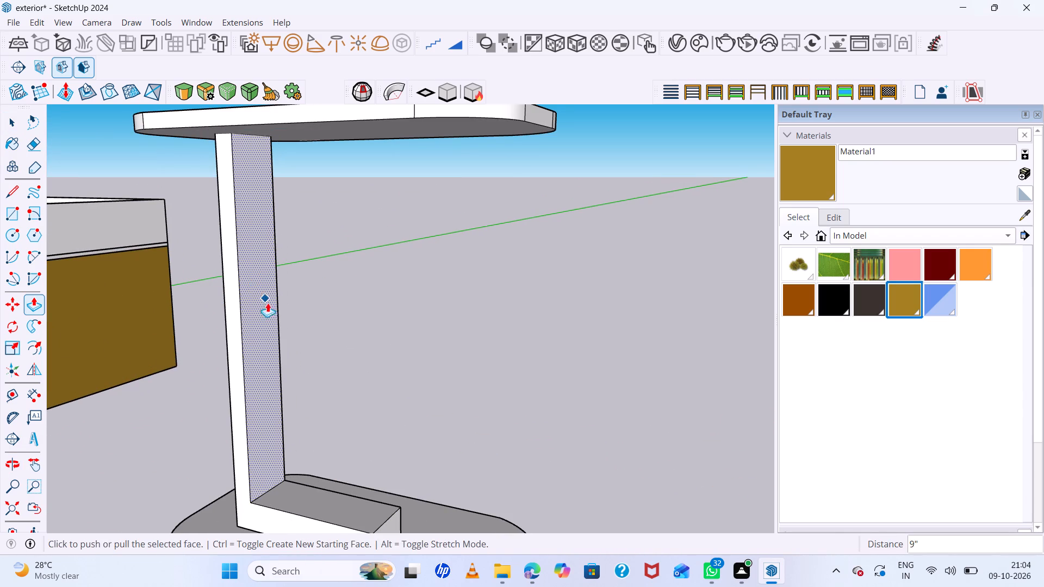
Push/Pull the foot's top face down about another 5".
{"action": "scroll", "coordinate": [268, 303], "scroll_direction": "down", "scroll_amount": 5}
{"action": "middle_click_drag", "start_coordinate": [334, 400], "coordinate": [348, 436]}
{"action": "middle_click", "coordinate": [348, 436]}
{"action": "scroll", "coordinate": [324, 449], "scroll_direction": "up", "scroll_amount": 7}
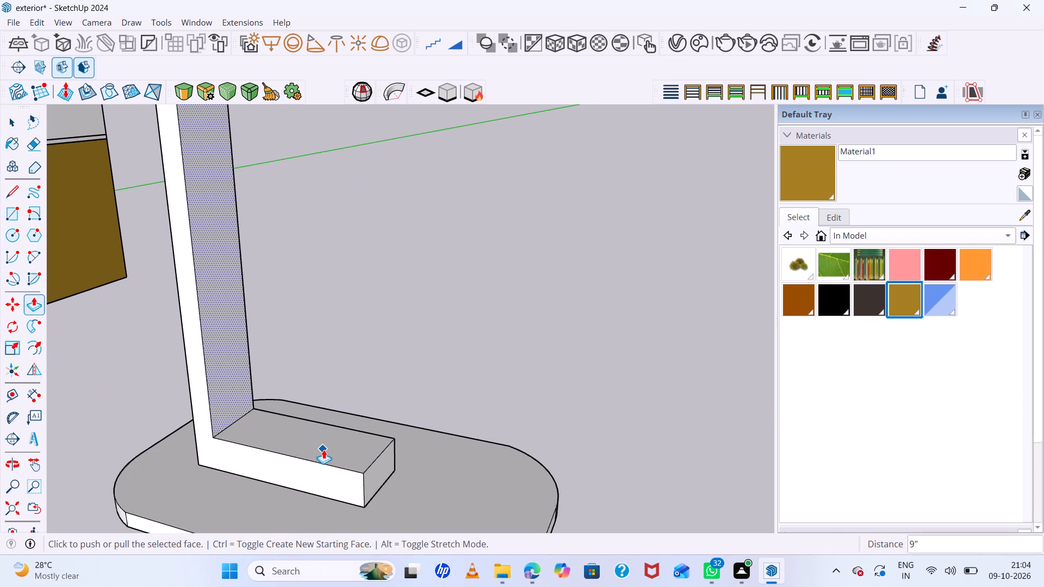
{"action": "key", "text": "space"}
{"action": "left_click", "coordinate": [324, 449]}
{"action": "key", "text": "p"}
{"action": "left_click", "coordinate": [324, 449]}
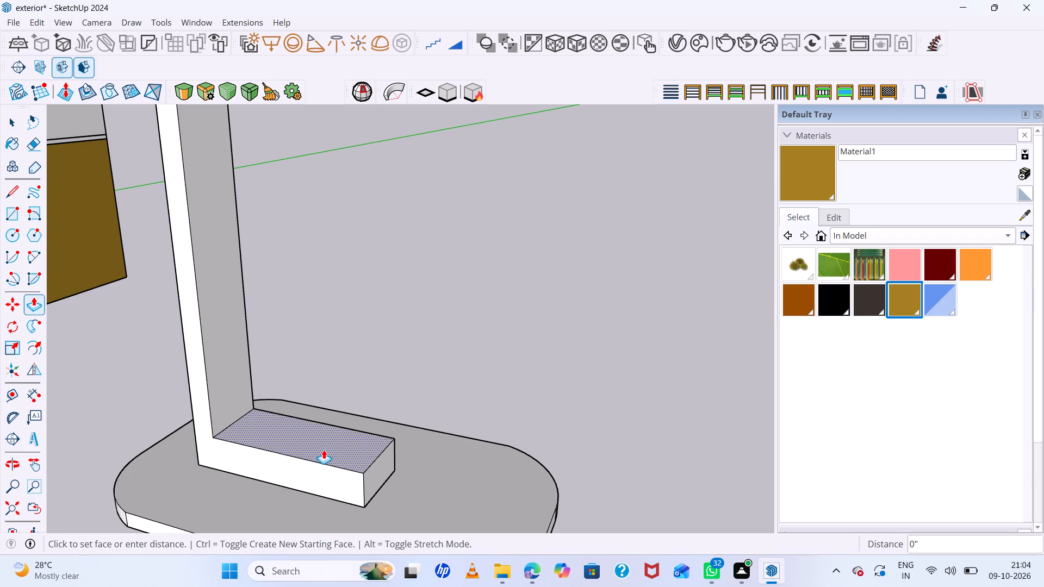
{"action": "left_click", "coordinate": [323, 460]}
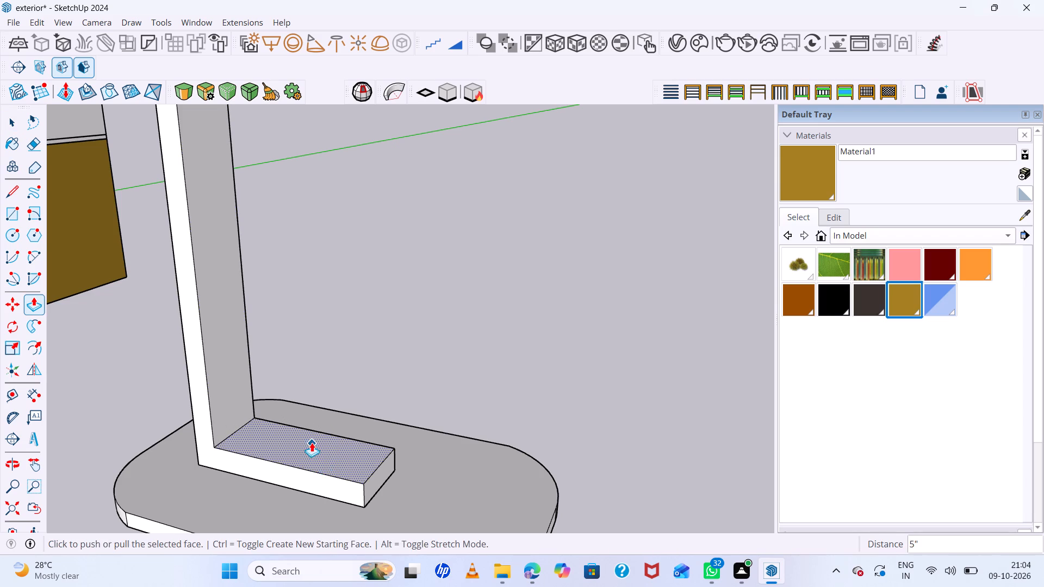
Examine the post, foot and two rounded slabs from several angles, near and far, beside the house.
{"action": "scroll", "coordinate": [308, 440], "scroll_direction": "down", "scroll_amount": 8}
{"action": "middle_click_drag", "start_coordinate": [425, 457], "coordinate": [455, 385]}
{"action": "key", "text": "space"}
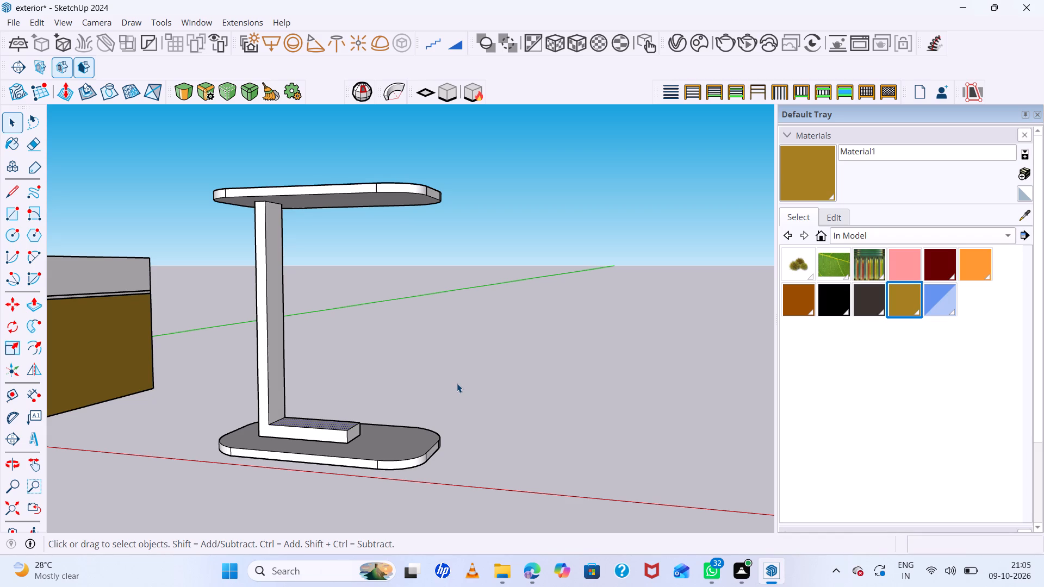
{"action": "scroll", "coordinate": [129, 390], "scroll_direction": "down", "scroll_amount": 11}
{"action": "middle_click_drag", "start_coordinate": [251, 411], "coordinate": [301, 442]}
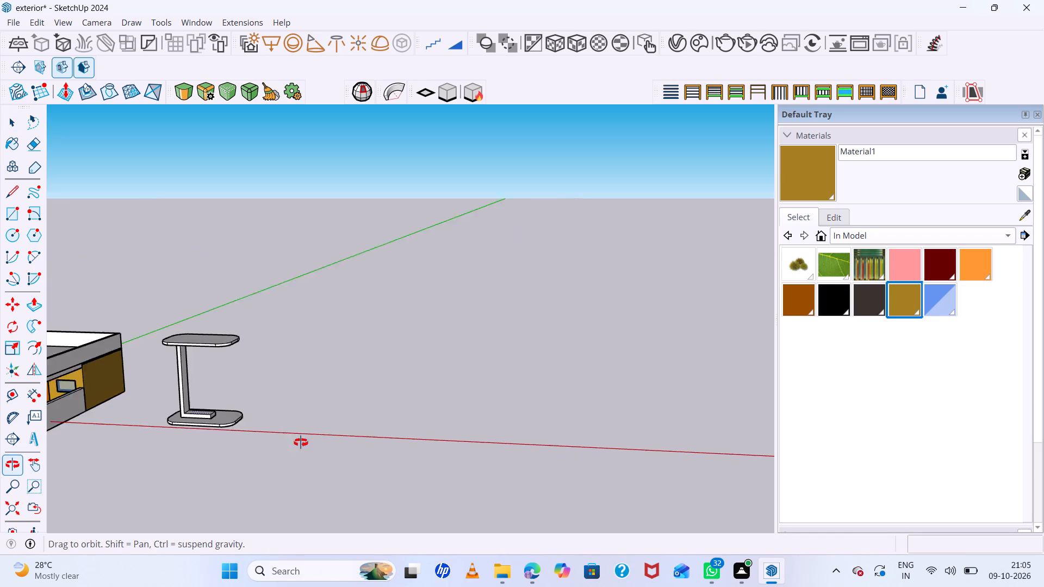
{"action": "middle_click_drag", "start_coordinate": [301, 442], "coordinate": [302, 443]}
{"action": "scroll", "coordinate": [211, 371], "scroll_direction": "up", "scroll_amount": 12}
{"action": "scroll", "coordinate": [202, 361], "scroll_direction": "down", "scroll_amount": 6}
{"action": "scroll", "coordinate": [217, 429], "scroll_direction": "up", "scroll_amount": 7}
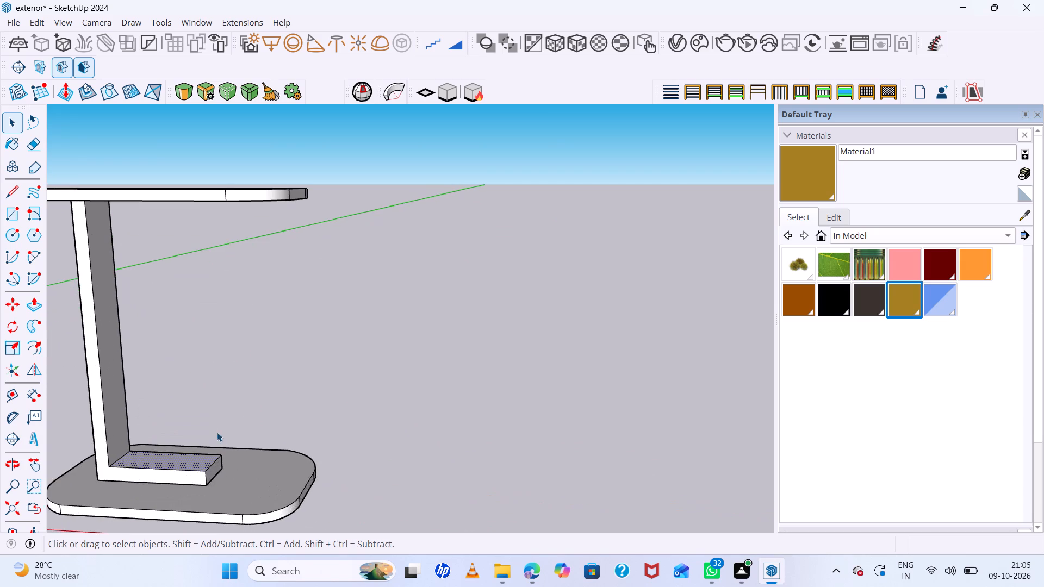
{"action": "scroll", "coordinate": [200, 404], "scroll_direction": "down", "scroll_amount": 7}
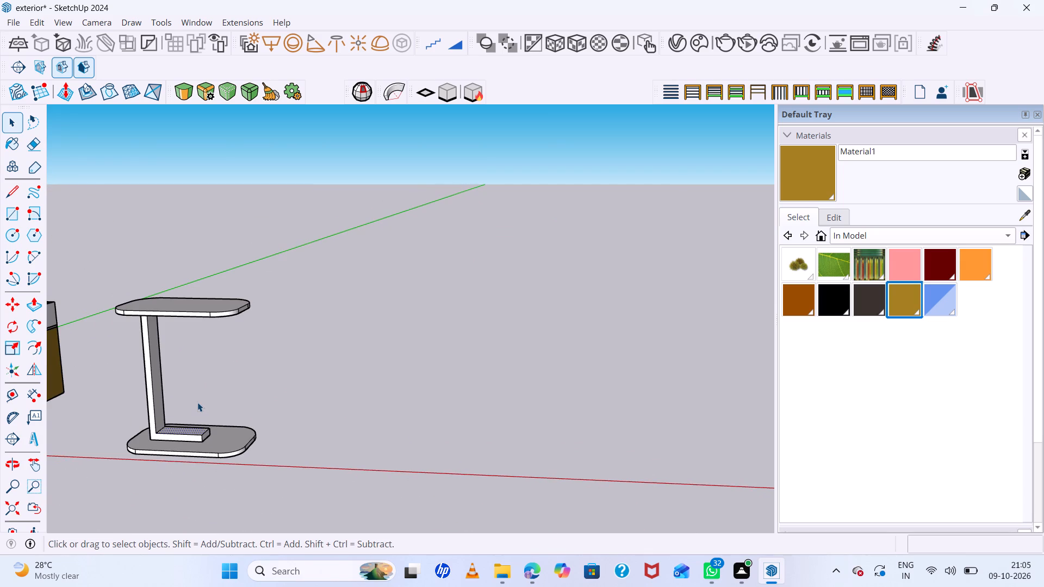
{"action": "scroll", "coordinate": [196, 399], "scroll_direction": "down", "scroll_amount": 7}
{"action": "scroll", "coordinate": [196, 416], "scroll_direction": "up", "scroll_amount": 17}
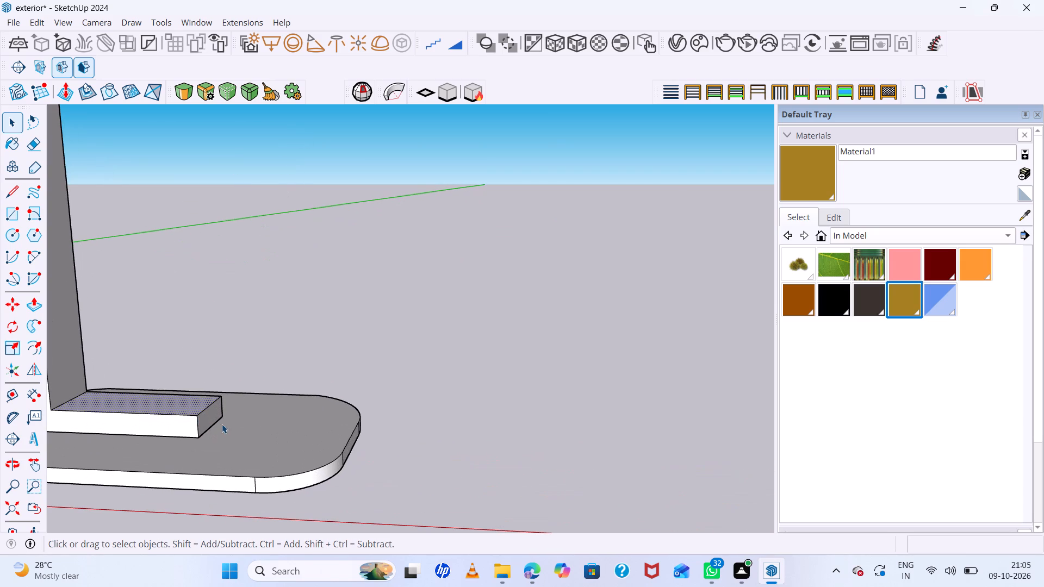
{"action": "middle_click_drag", "start_coordinate": [221, 423], "coordinate": [181, 442]}
{"action": "middle_click", "coordinate": [181, 442]}
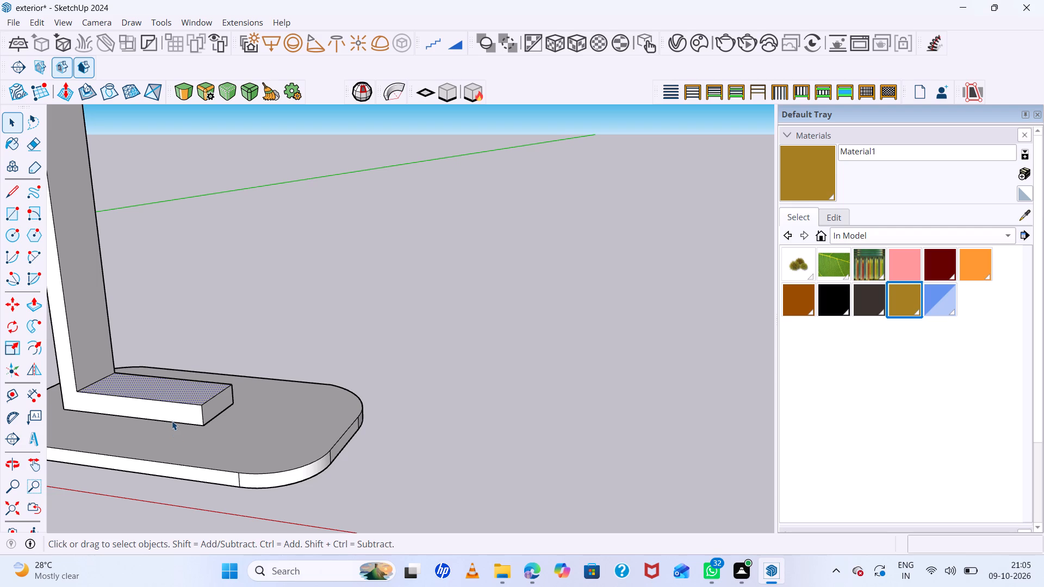
{"action": "scroll", "coordinate": [171, 422], "scroll_direction": "up", "scroll_amount": 1}
{"action": "scroll", "coordinate": [171, 422], "scroll_direction": "down", "scroll_amount": 7}
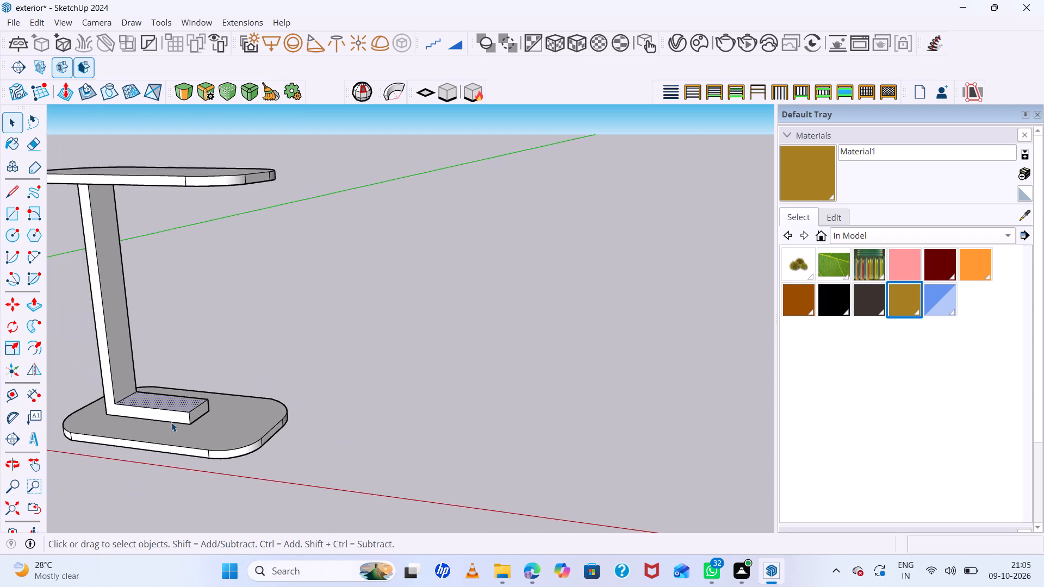
{"action": "scroll", "coordinate": [175, 427], "scroll_direction": "down", "scroll_amount": 7}
{"action": "middle_click_drag", "start_coordinate": [235, 432], "coordinate": [165, 411]}
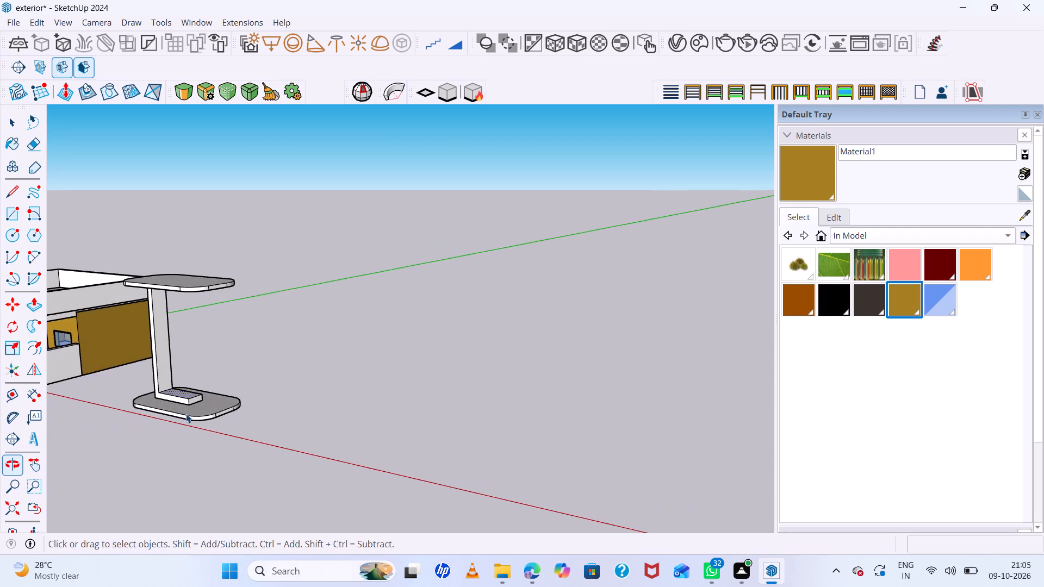
{"action": "scroll", "coordinate": [188, 417], "scroll_direction": "up", "scroll_amount": 16}
{"action": "left_click", "coordinate": [184, 409]}
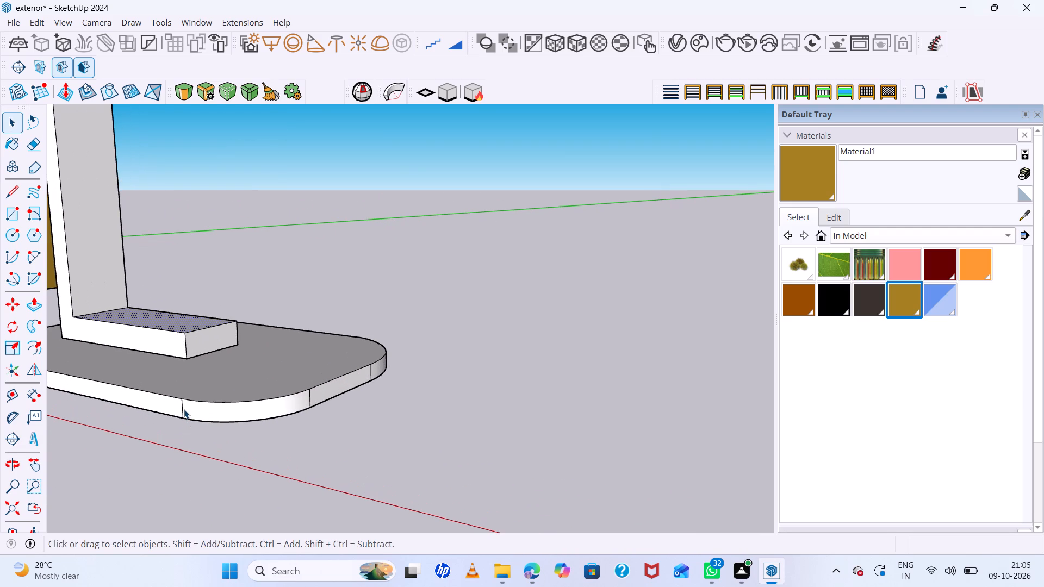
{"action": "scroll", "coordinate": [183, 408], "scroll_direction": "down", "scroll_amount": 7}
{"action": "left_click", "coordinate": [334, 402]}
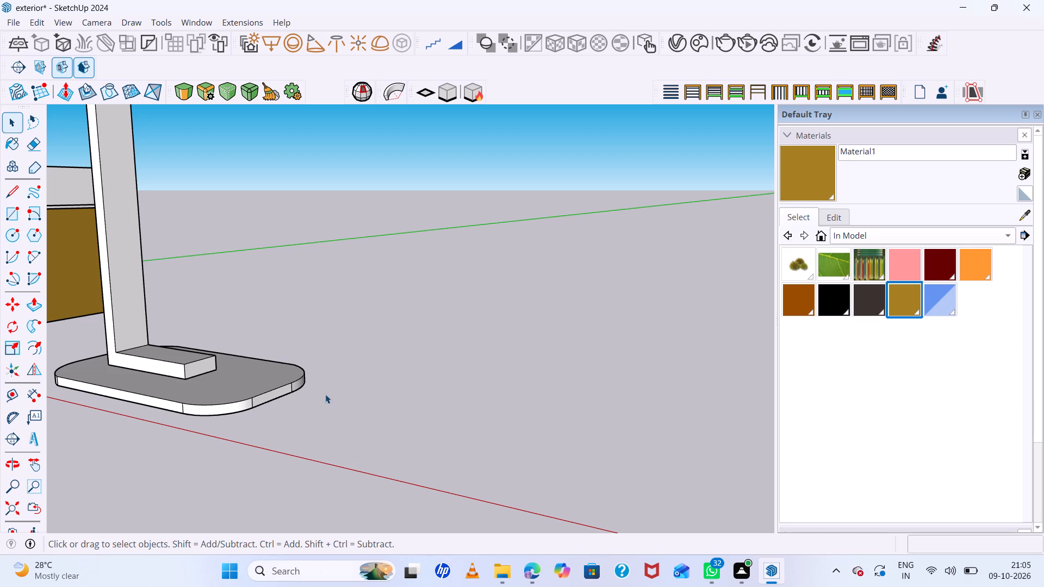
{"action": "scroll", "coordinate": [269, 262], "scroll_direction": "down", "scroll_amount": 13}
{"action": "scroll", "coordinate": [270, 249], "scroll_direction": "up", "scroll_amount": 1}
{"action": "middle_click_drag", "start_coordinate": [268, 243], "coordinate": [268, 242]}
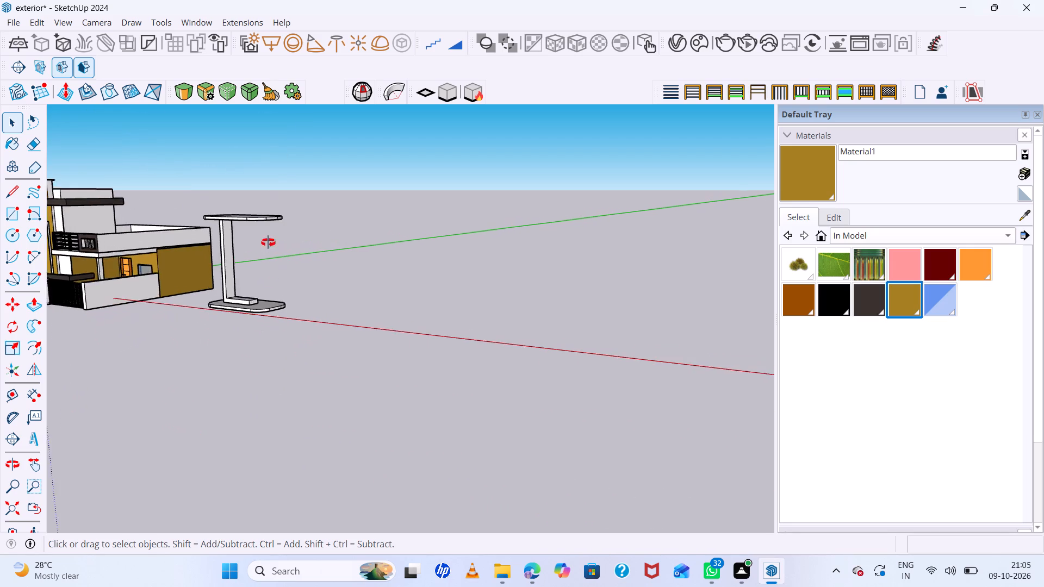
{"action": "middle_click_drag", "start_coordinate": [268, 242], "coordinate": [484, 156]}
{"action": "middle_click", "coordinate": [484, 156]}
{"action": "scroll", "coordinate": [355, 180], "scroll_direction": "up", "scroll_amount": 5}
{"action": "scroll", "coordinate": [266, 192], "scroll_direction": "down", "scroll_amount": 6}
{"action": "scroll", "coordinate": [299, 222], "scroll_direction": "up", "scroll_amount": 1}
{"action": "middle_click_drag", "start_coordinate": [301, 223], "coordinate": [302, 233]}
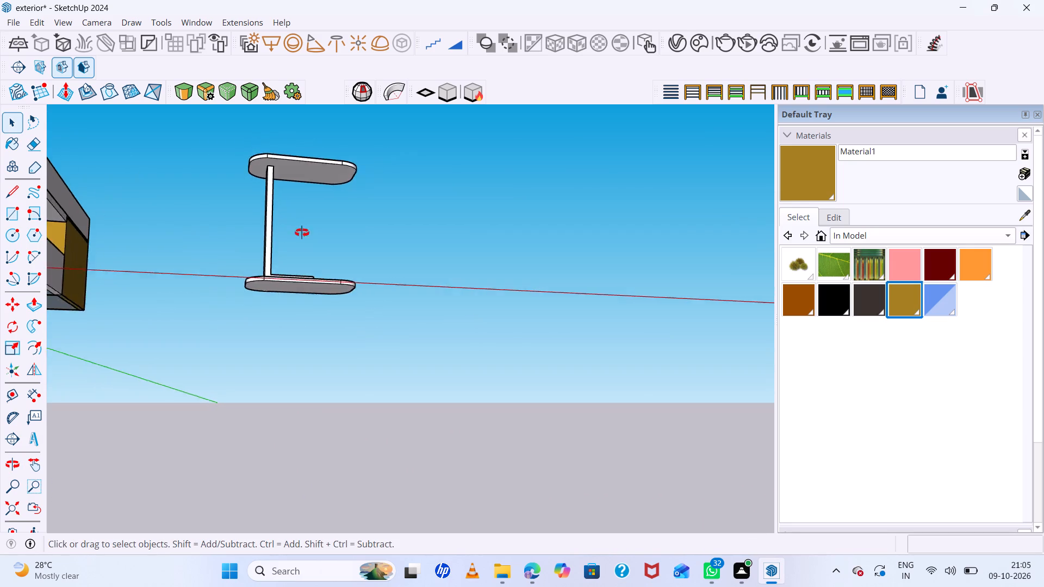
{"action": "middle_click_drag", "start_coordinate": [302, 233], "coordinate": [256, 402]}
{"action": "scroll", "coordinate": [293, 305], "scroll_direction": "up", "scroll_amount": 11}
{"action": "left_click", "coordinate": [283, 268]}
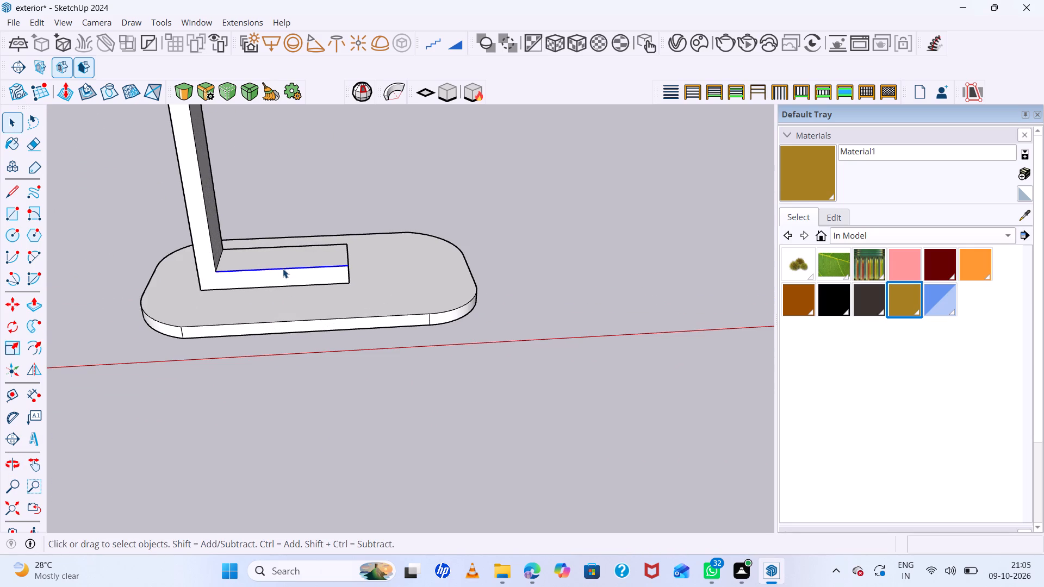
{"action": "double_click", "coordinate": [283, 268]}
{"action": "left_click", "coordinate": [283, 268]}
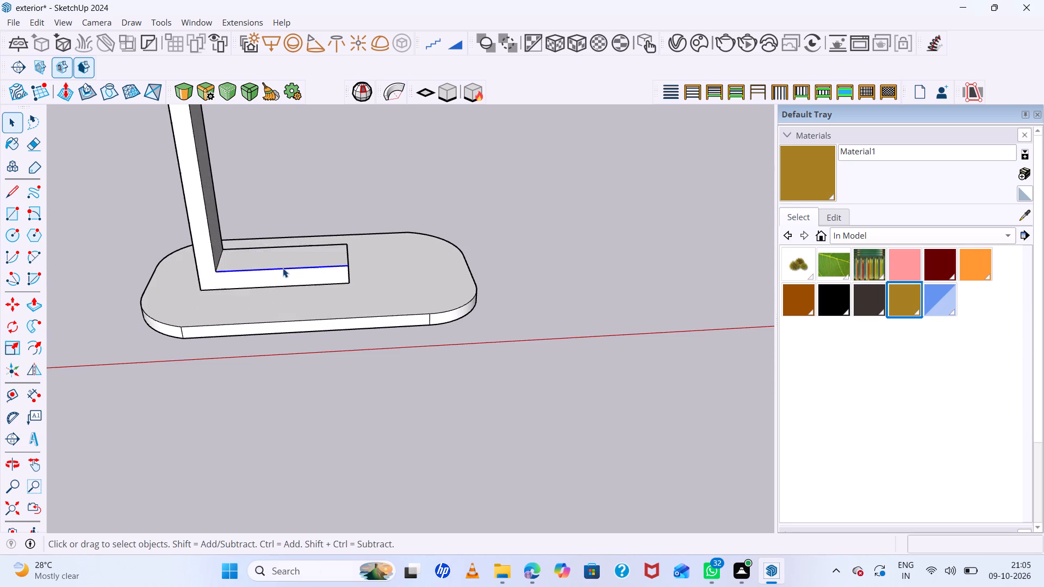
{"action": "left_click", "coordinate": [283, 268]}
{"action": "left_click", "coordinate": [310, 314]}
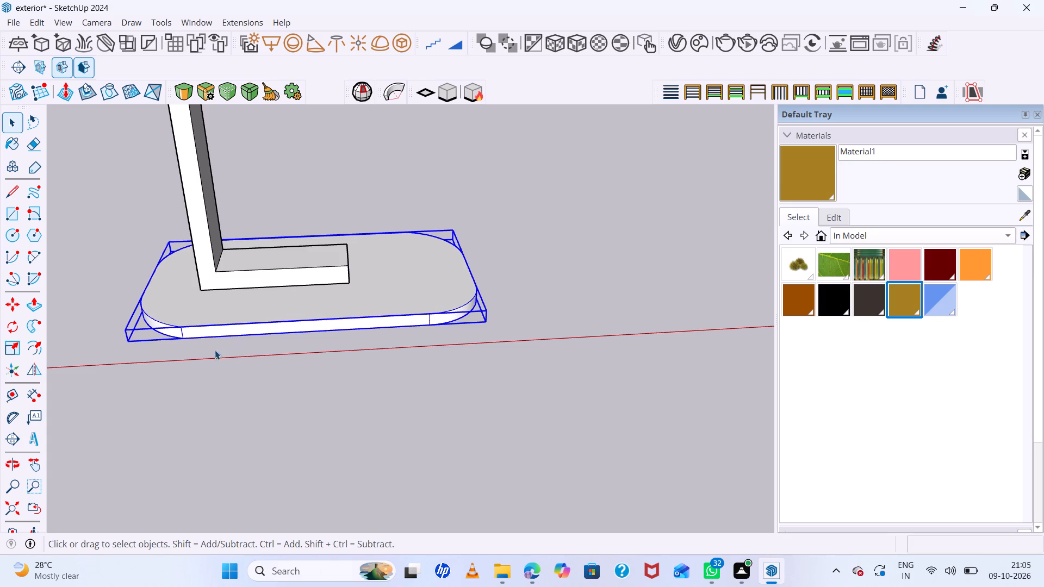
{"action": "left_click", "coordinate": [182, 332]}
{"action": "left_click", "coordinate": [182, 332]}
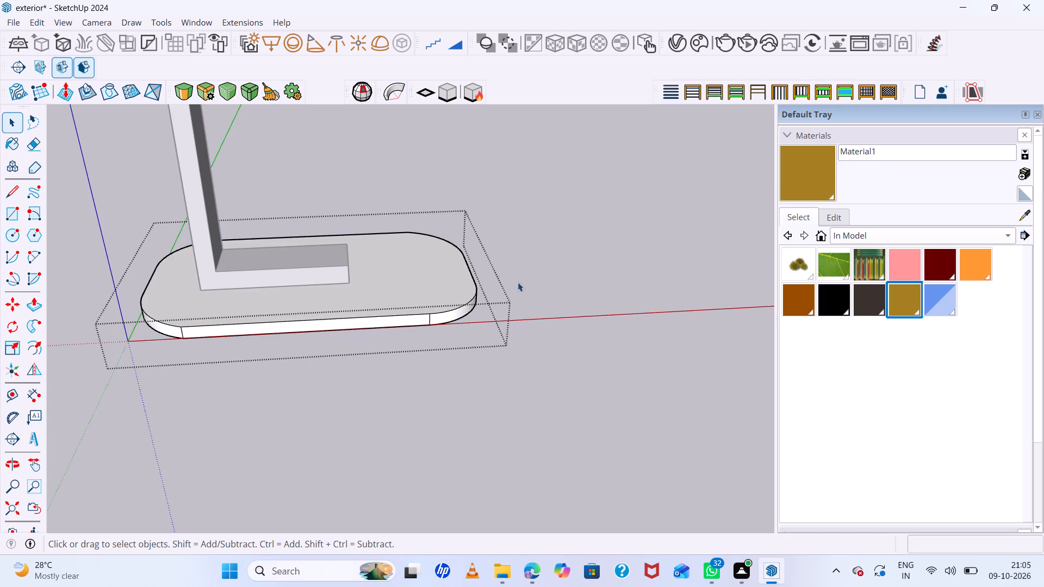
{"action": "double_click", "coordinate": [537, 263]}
Examine the free-standing slab-and-post structure from several angles, close up and beside the house, checking its proportions and placement.
{"action": "scroll", "coordinate": [359, 268], "scroll_direction": "down", "scroll_amount": 13}
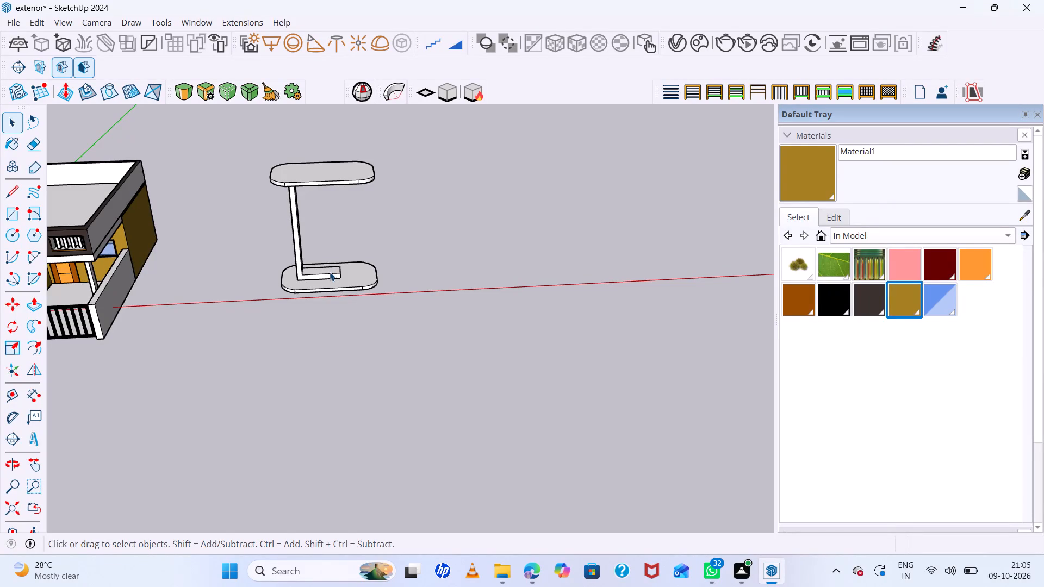
{"action": "scroll", "coordinate": [330, 272], "scroll_direction": "down", "scroll_amount": 15}
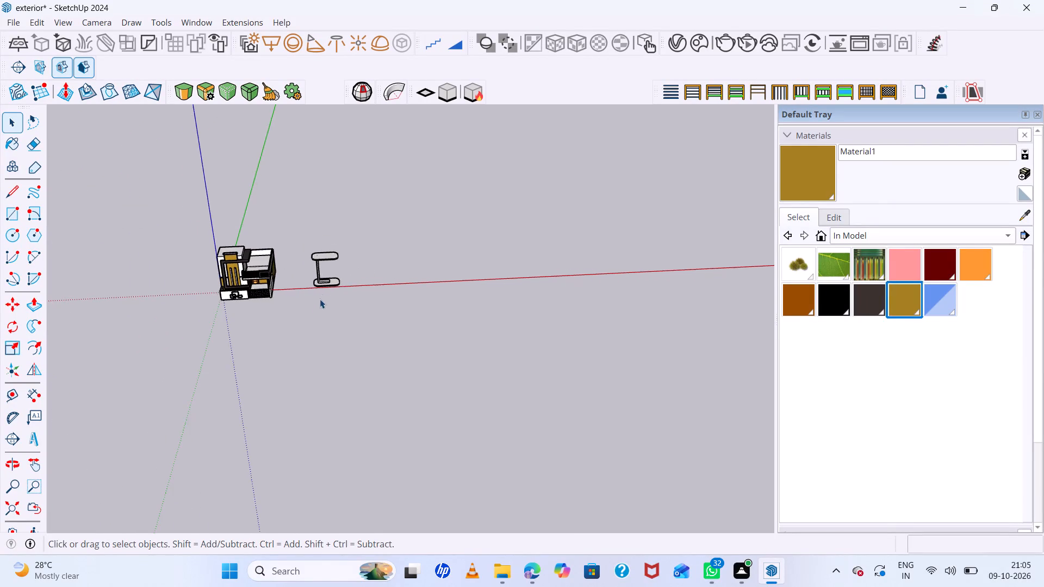
{"action": "scroll", "coordinate": [314, 309], "scroll_direction": "down", "scroll_amount": 7}
{"action": "scroll", "coordinate": [361, 298], "scroll_direction": "up", "scroll_amount": 19}
{"action": "middle_click_drag", "start_coordinate": [286, 313], "coordinate": [287, 282]}
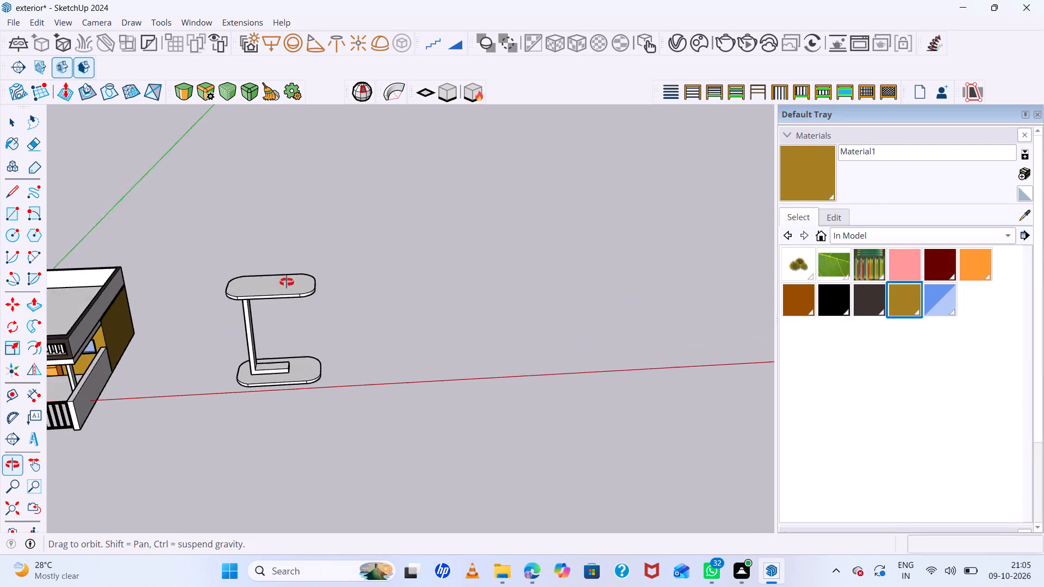
{"action": "middle_click_drag", "start_coordinate": [287, 282], "coordinate": [276, 227]}
{"action": "middle_click_drag", "start_coordinate": [275, 210], "coordinate": [274, 202]}
{"action": "middle_click_drag", "start_coordinate": [268, 181], "coordinate": [263, 151]}
{"action": "scroll", "coordinate": [275, 383], "scroll_direction": "up", "scroll_amount": 10}
{"action": "middle_click_drag", "start_coordinate": [387, 423], "coordinate": [478, 446]}
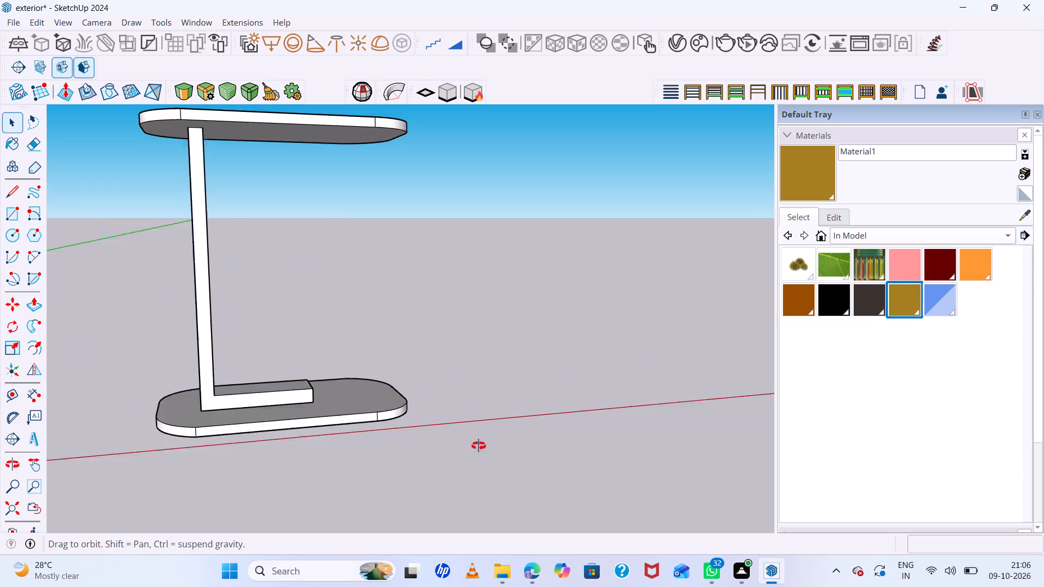
{"action": "middle_click_drag", "start_coordinate": [478, 446], "coordinate": [111, 336]}
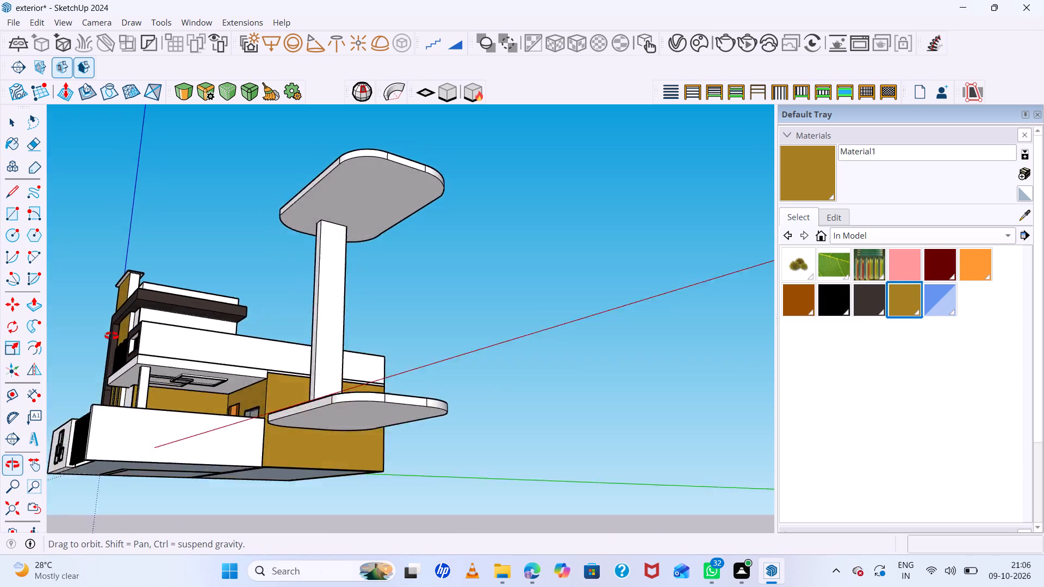
{"action": "middle_click_drag", "start_coordinate": [111, 336], "coordinate": [498, 302]}
{"action": "middle_click_drag", "start_coordinate": [507, 338], "coordinate": [504, 511]}
{"action": "middle_click_drag", "start_coordinate": [503, 513], "coordinate": [498, 523]}
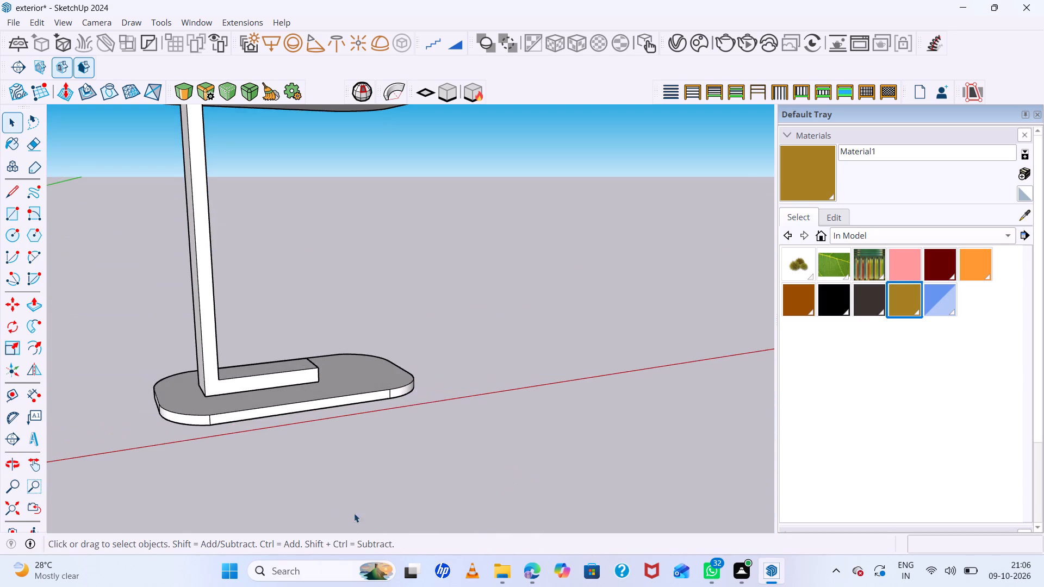
{"action": "scroll", "coordinate": [285, 474], "scroll_direction": "down", "scroll_amount": 8}
{"action": "scroll", "coordinate": [238, 417], "scroll_direction": "down", "scroll_amount": 7}
{"action": "scroll", "coordinate": [334, 438], "scroll_direction": "down", "scroll_amount": 1}
{"action": "middle_click_drag", "start_coordinate": [390, 445], "coordinate": [335, 455]}
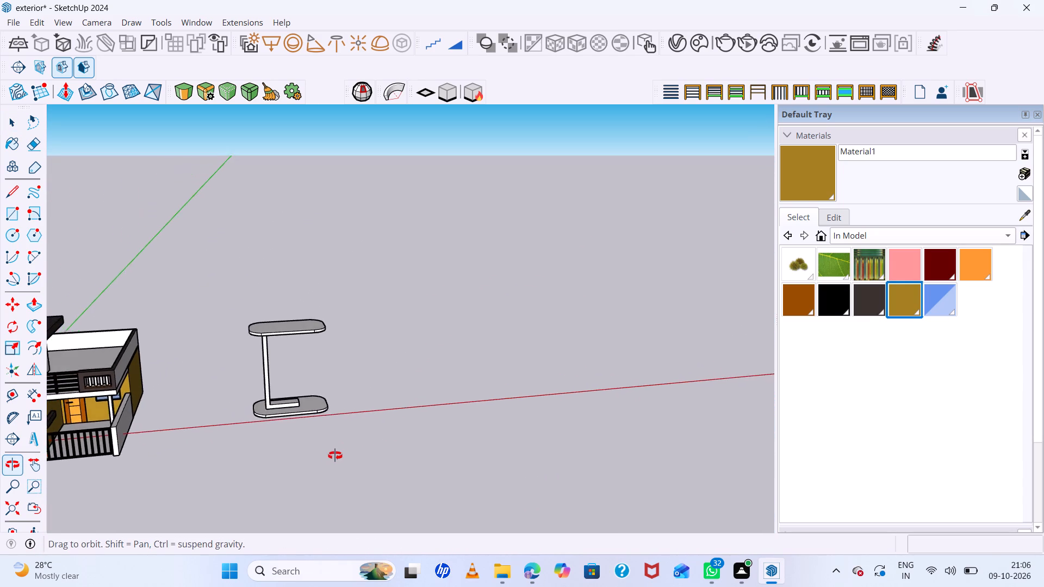
{"action": "middle_click_drag", "start_coordinate": [335, 455], "coordinate": [247, 384]}
{"action": "scroll", "coordinate": [328, 416], "scroll_direction": "up", "scroll_amount": 5}
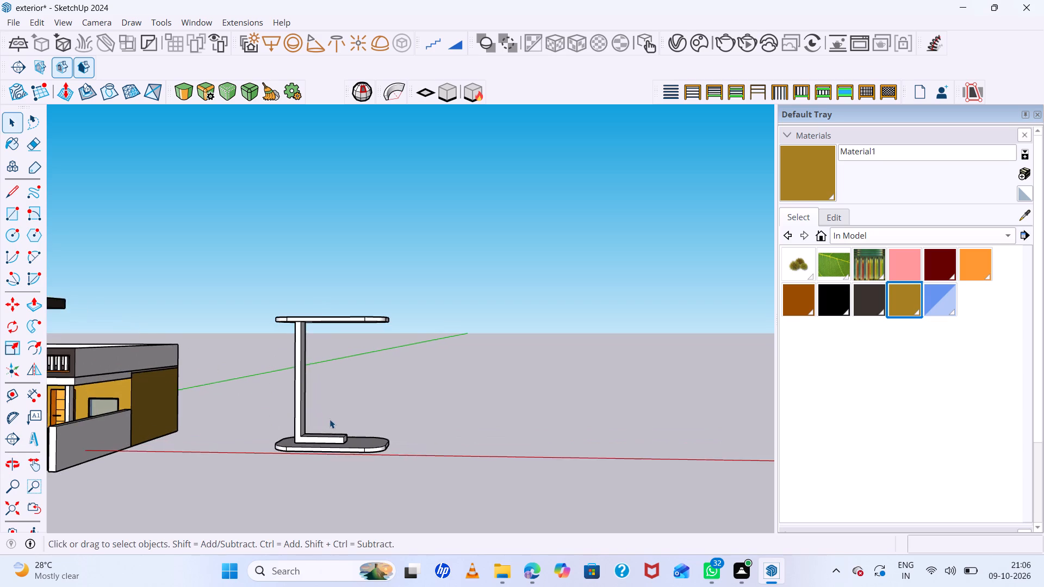
{"action": "scroll", "coordinate": [330, 419], "scroll_direction": "up", "scroll_amount": 5}
{"action": "scroll", "coordinate": [328, 416], "scroll_direction": "down", "scroll_amount": 20}
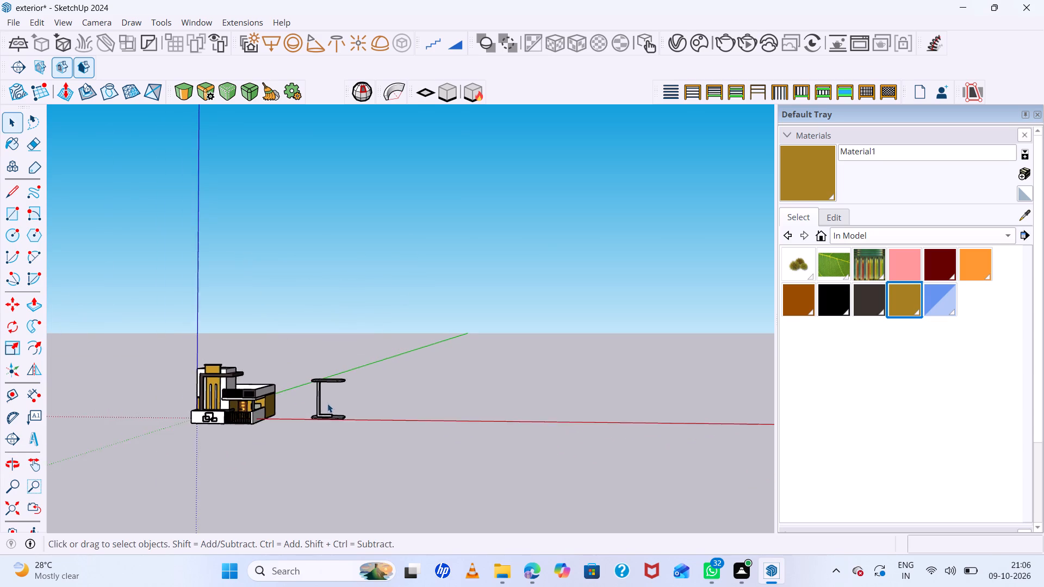
{"action": "scroll", "coordinate": [327, 402], "scroll_direction": "up", "scroll_amount": 10}
{"action": "middle_click_drag", "start_coordinate": [337, 409], "coordinate": [265, 496]}
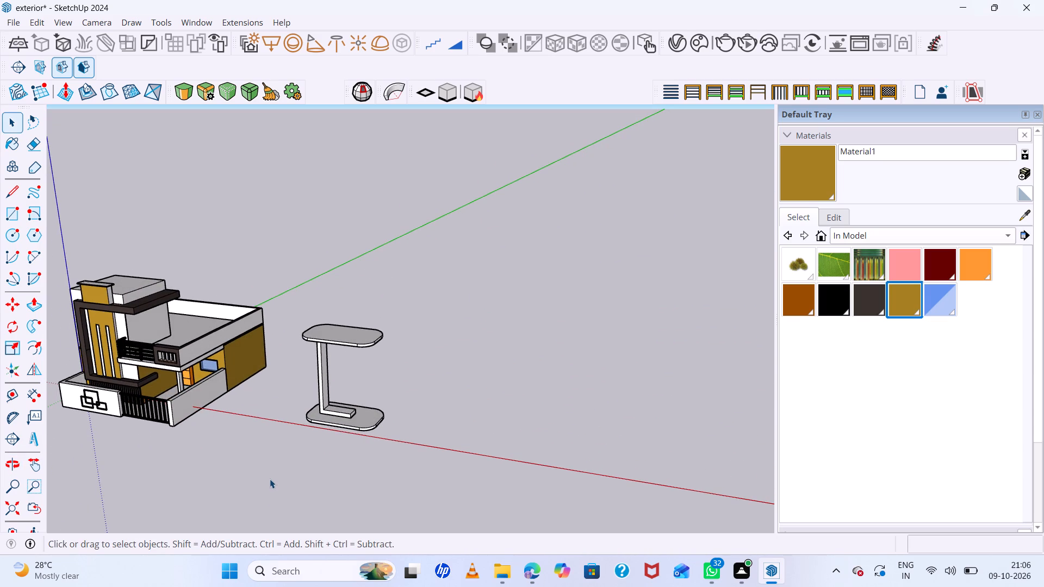
{"action": "scroll", "coordinate": [270, 477], "scroll_direction": "up", "scroll_amount": 3}
{"action": "scroll", "coordinate": [270, 469], "scroll_direction": "down", "scroll_amount": 6}
{"action": "scroll", "coordinate": [283, 452], "scroll_direction": "up", "scroll_amount": 4}
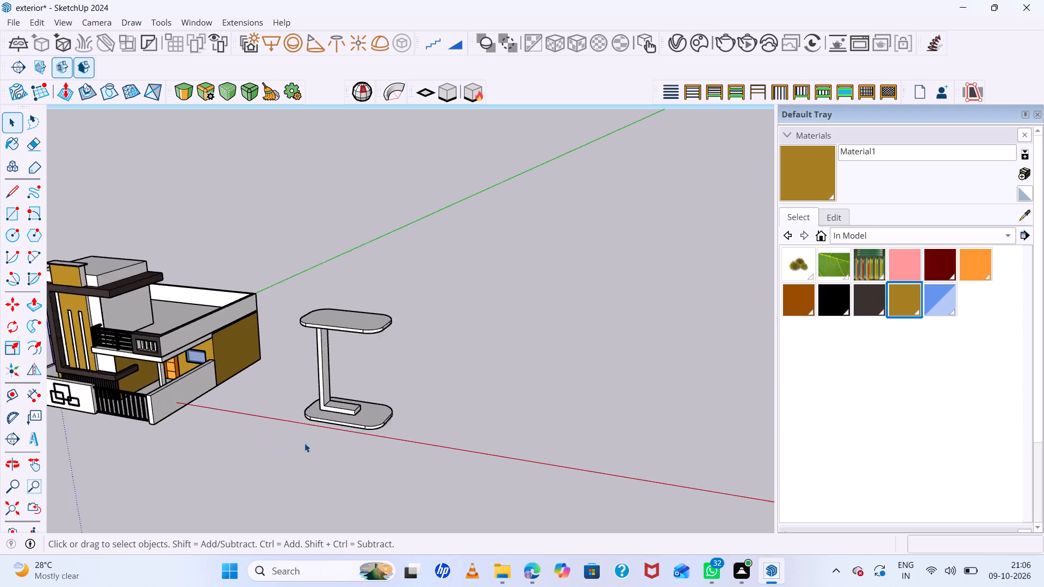
{"action": "scroll", "coordinate": [304, 443], "scroll_direction": "up", "scroll_amount": 2}
{"action": "scroll", "coordinate": [368, 405], "scroll_direction": "down", "scroll_amount": 6}
{"action": "middle_click_drag", "start_coordinate": [368, 405], "coordinate": [364, 285]}
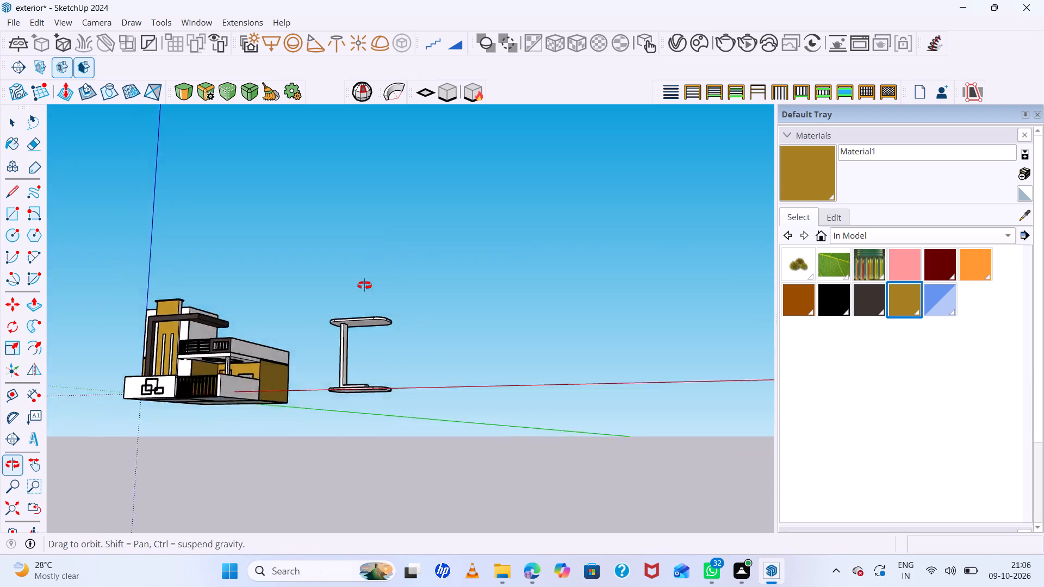
{"action": "middle_click_drag", "start_coordinate": [364, 285], "coordinate": [193, 402]}
{"action": "scroll", "coordinate": [312, 385], "scroll_direction": "up", "scroll_amount": 6}
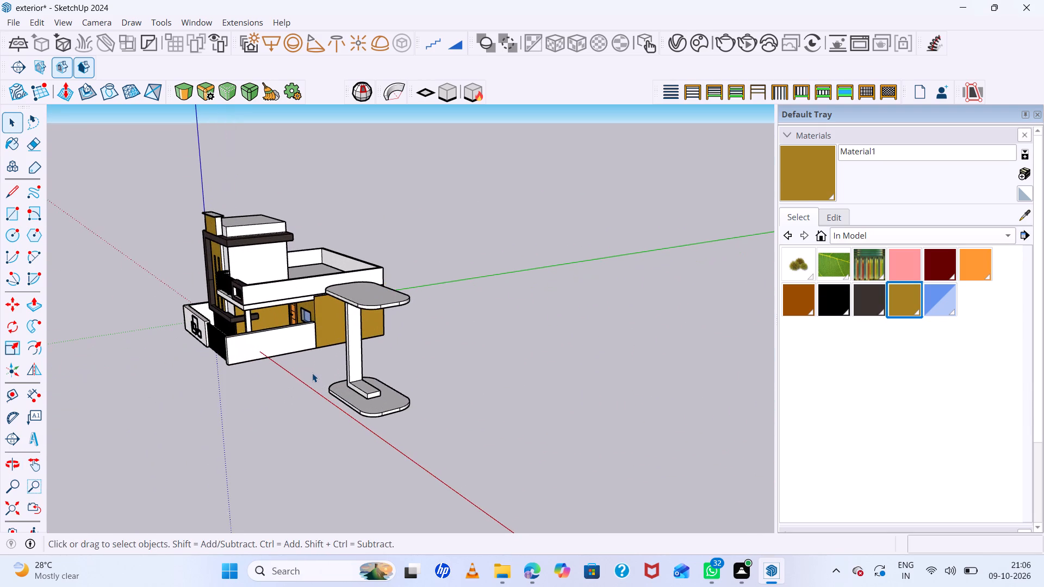
{"action": "scroll", "coordinate": [312, 373], "scroll_direction": "down", "scroll_amount": 6}
{"action": "scroll", "coordinate": [312, 373], "scroll_direction": "up", "scroll_amount": 6}
{"action": "scroll", "coordinate": [312, 373], "scroll_direction": "down", "scroll_amount": 6}
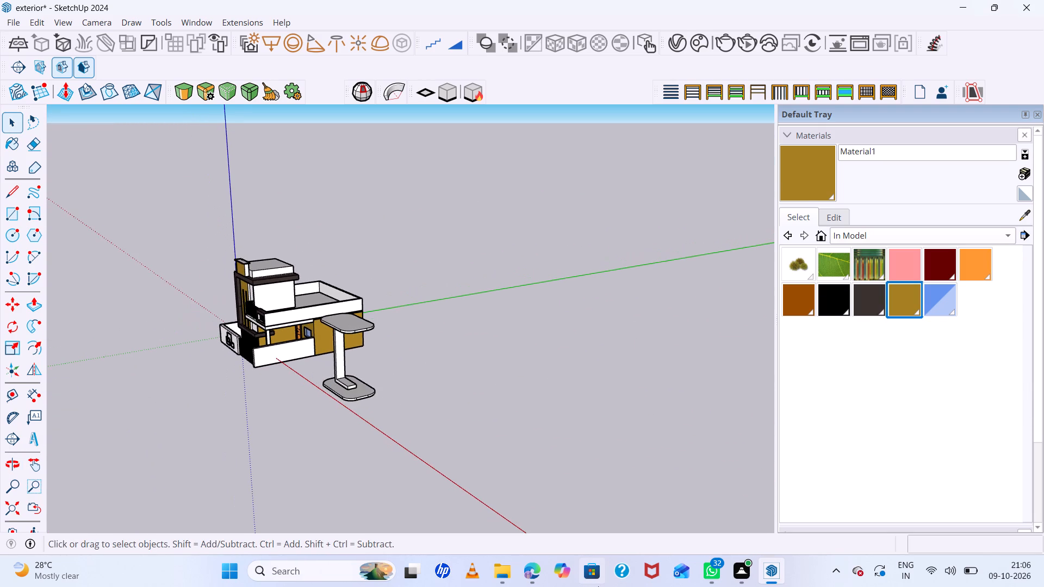
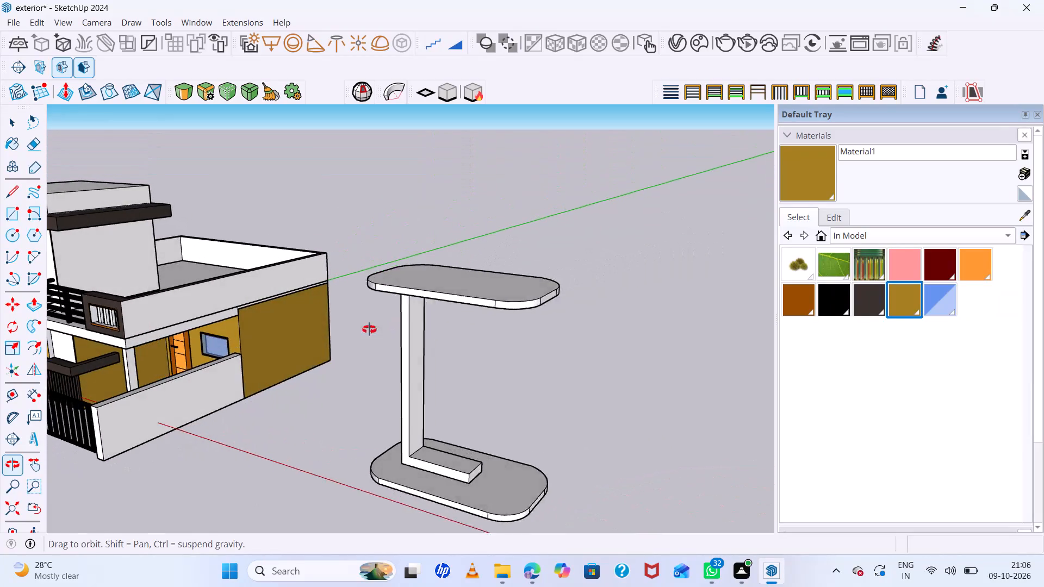
Inspect the rounded corner and side faces of the free-standing structure's top slab close up.
{"action": "scroll", "coordinate": [490, 314], "scroll_direction": "up", "scroll_amount": 5}
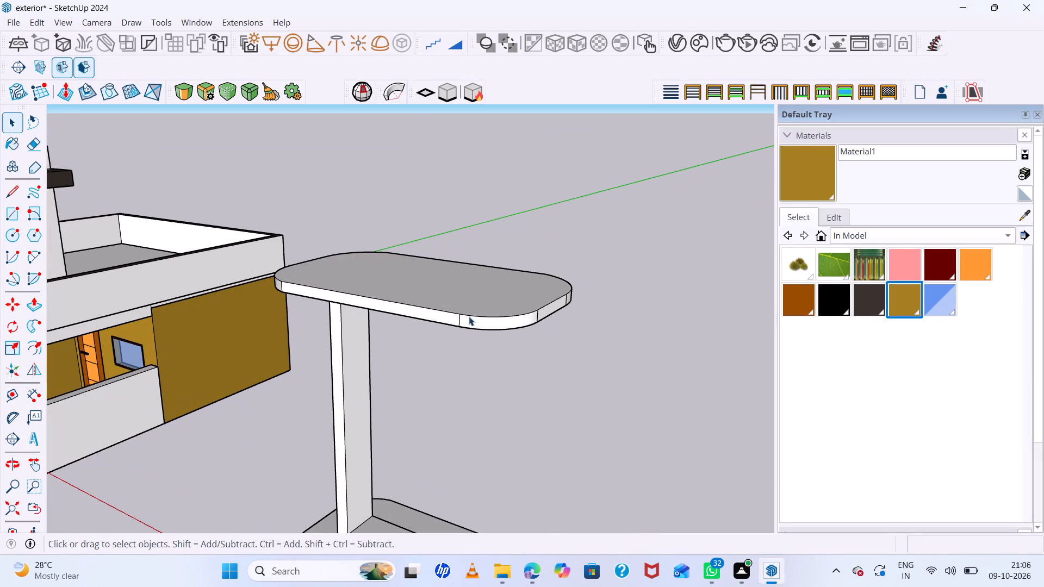
{"action": "left_click", "coordinate": [456, 319]}
{"action": "scroll", "coordinate": [485, 320], "scroll_direction": "up", "scroll_amount": 4}
{"action": "left_click", "coordinate": [613, 332]}
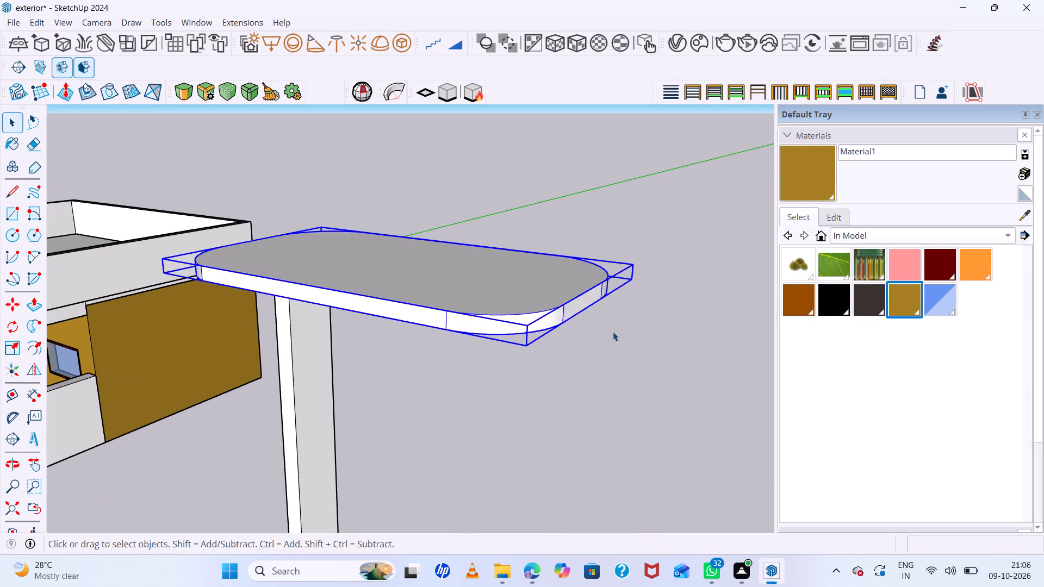
{"action": "scroll", "coordinate": [556, 319], "scroll_direction": "up", "scroll_amount": 5}
{"action": "double_click", "coordinate": [563, 305]}
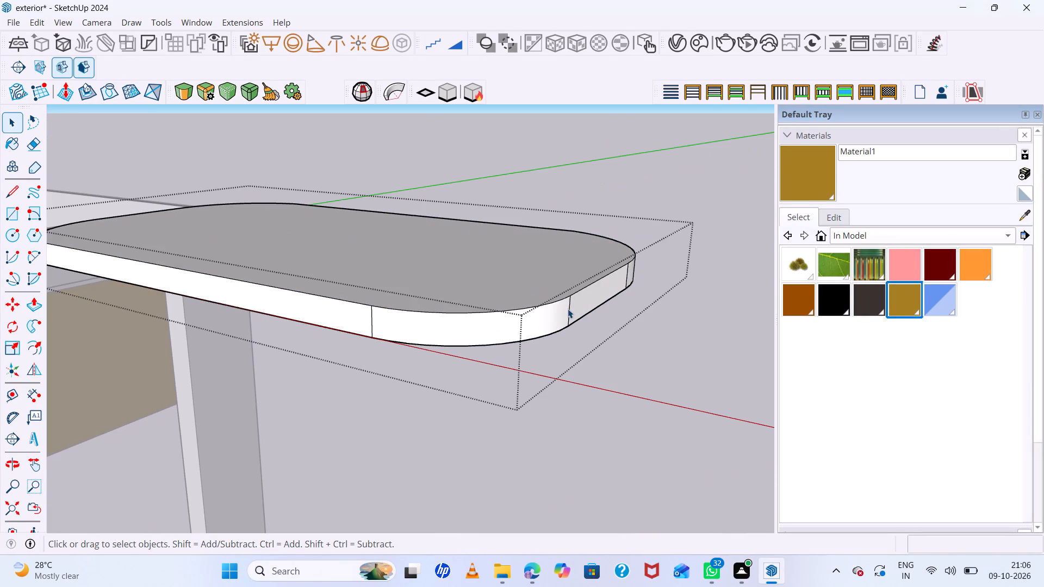
{"action": "double_click", "coordinate": [568, 309]}
{"action": "scroll", "coordinate": [569, 309], "scroll_direction": "down", "scroll_amount": 5}
{"action": "scroll", "coordinate": [600, 333], "scroll_direction": "up", "scroll_amount": 5}
{"action": "left_click", "coordinate": [602, 336]}
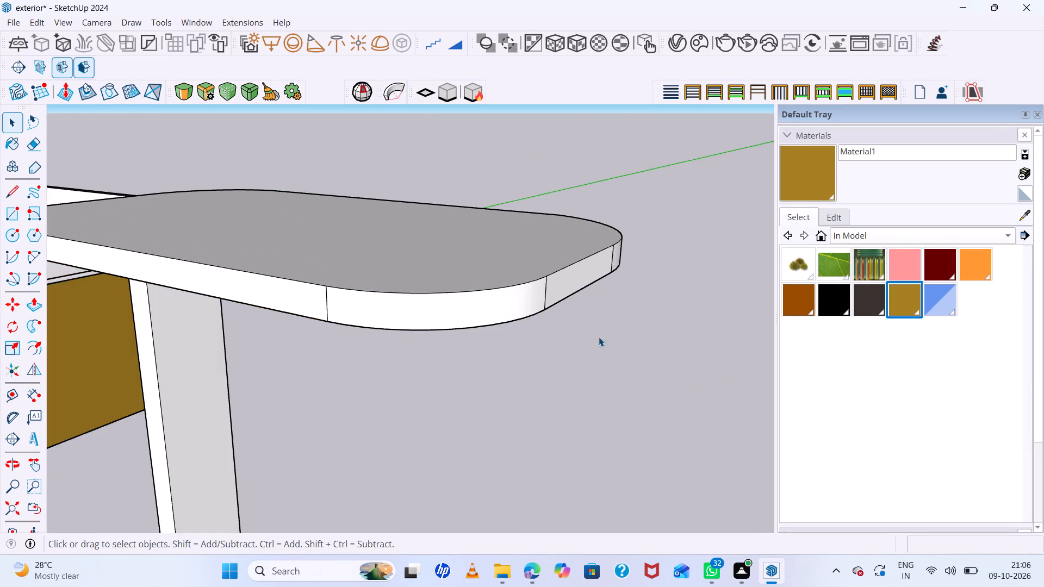
{"action": "scroll", "coordinate": [541, 307], "scroll_direction": "up", "scroll_amount": 7}
{"action": "left_click", "coordinate": [567, 275]}
{"action": "scroll", "coordinate": [522, 308], "scroll_direction": "down", "scroll_amount": 7}
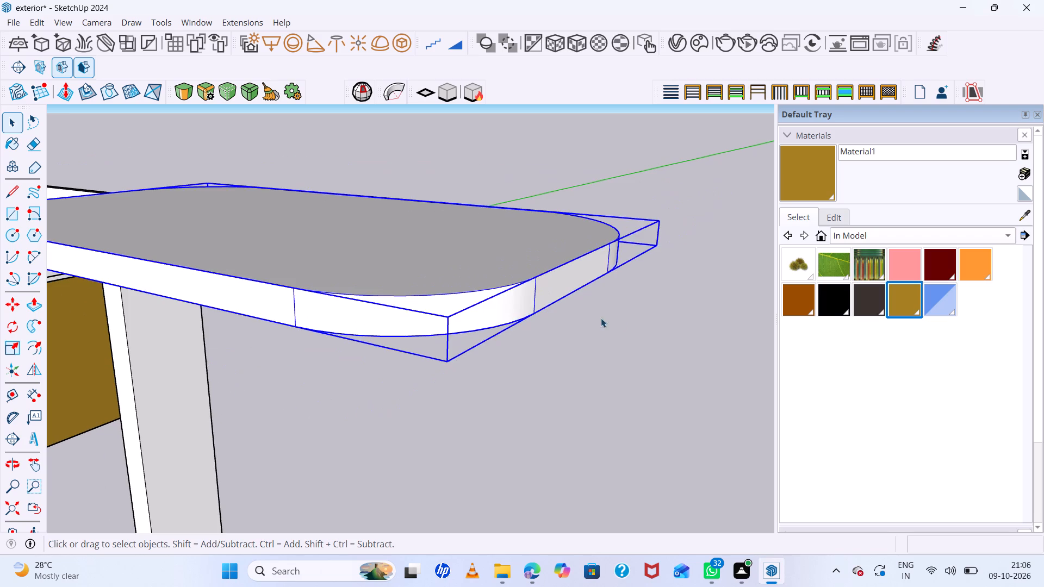
{"action": "left_click", "coordinate": [618, 320]}
{"action": "scroll", "coordinate": [382, 320], "scroll_direction": "down", "scroll_amount": 15}
{"action": "scroll", "coordinate": [307, 311], "scroll_direction": "down", "scroll_amount": 7}
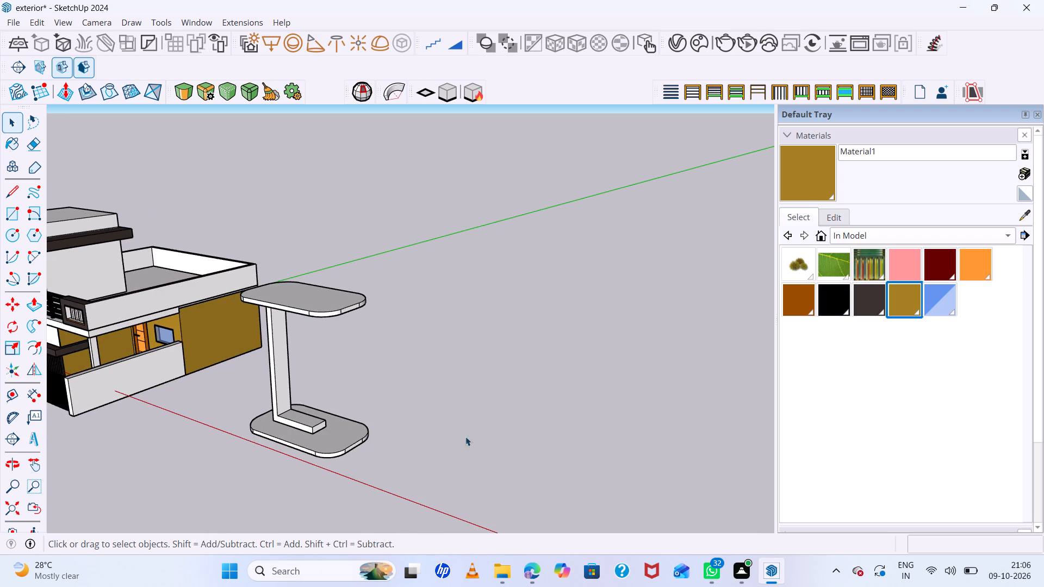
Examine the slab-and-post structure from below, above and afar to judge it beside the house.
{"action": "middle_click_drag", "start_coordinate": [185, 386], "coordinate": [434, 246]}
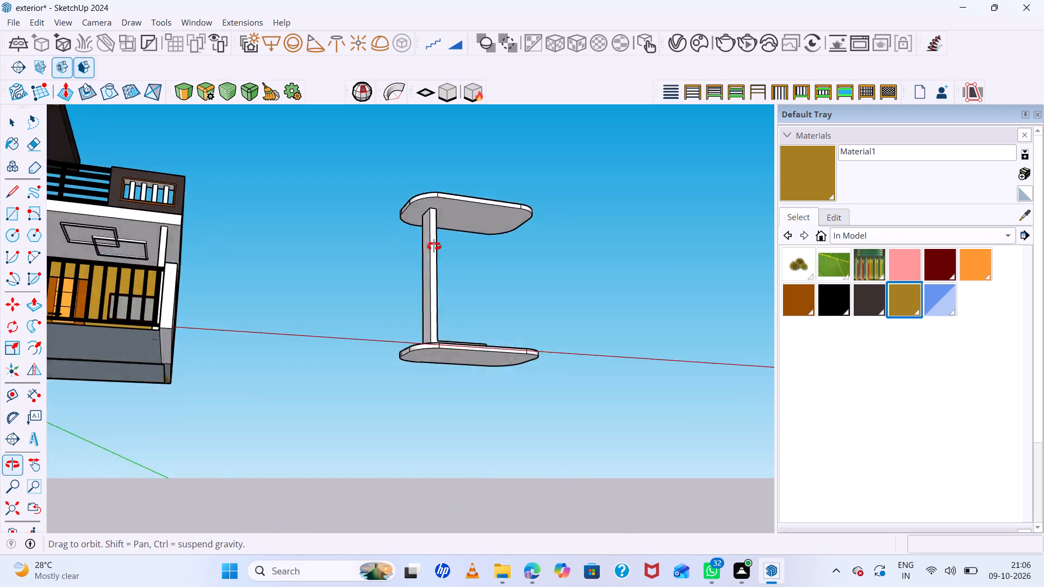
{"action": "middle_click_drag", "start_coordinate": [434, 246], "coordinate": [474, 408]}
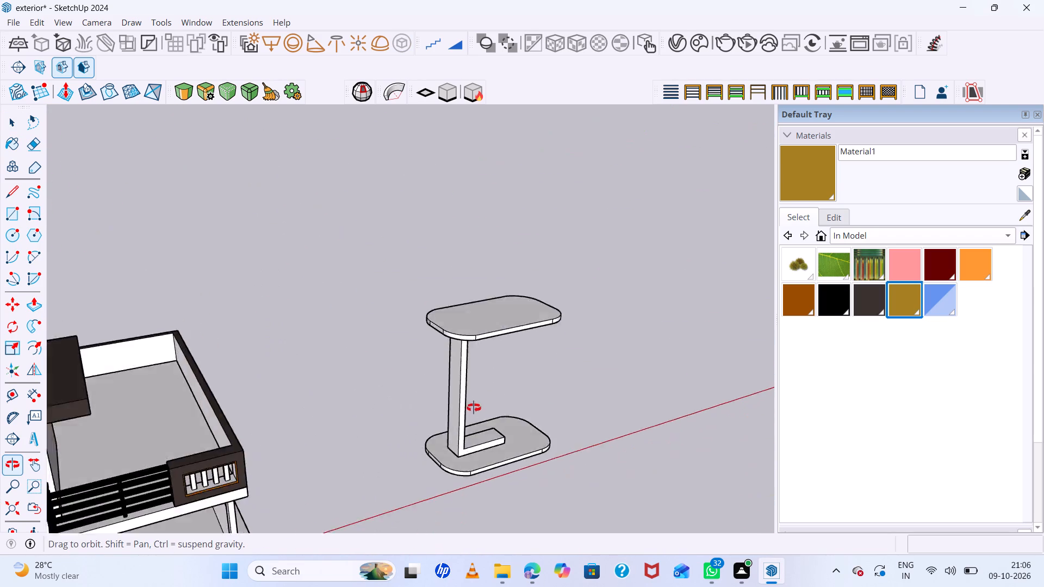
{"action": "middle_click_drag", "start_coordinate": [474, 408], "coordinate": [448, 333]}
{"action": "middle_click", "coordinate": [448, 333]}
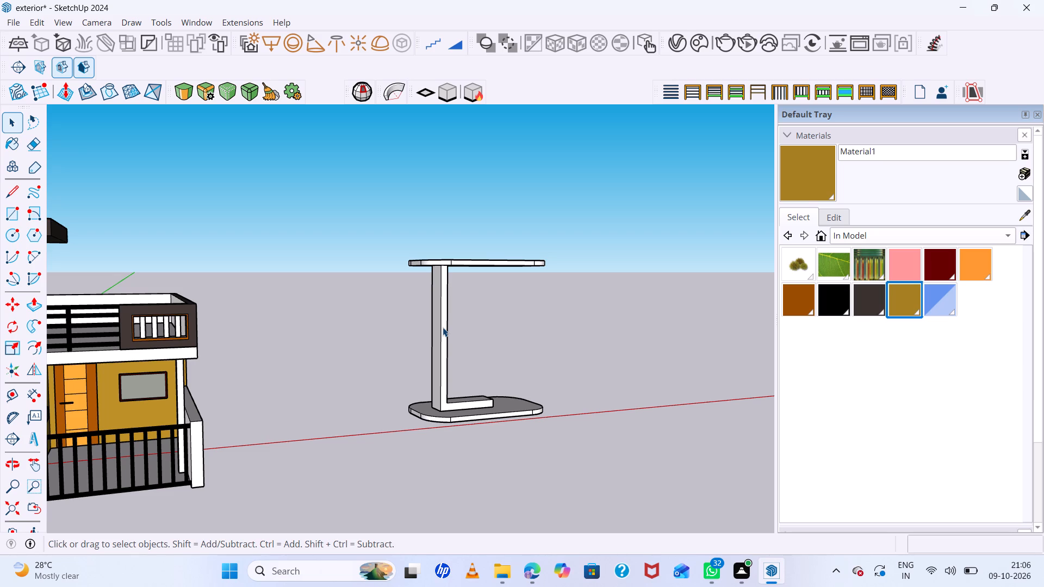
{"action": "scroll", "coordinate": [413, 346], "scroll_direction": "down", "scroll_amount": 6}
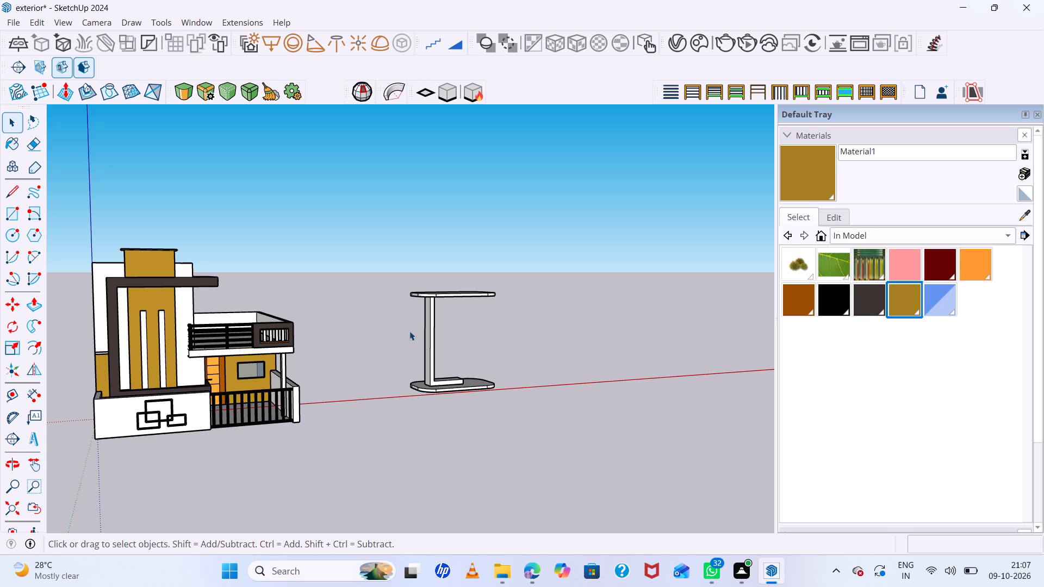
{"action": "scroll", "coordinate": [409, 331], "scroll_direction": "down", "scroll_amount": 6}
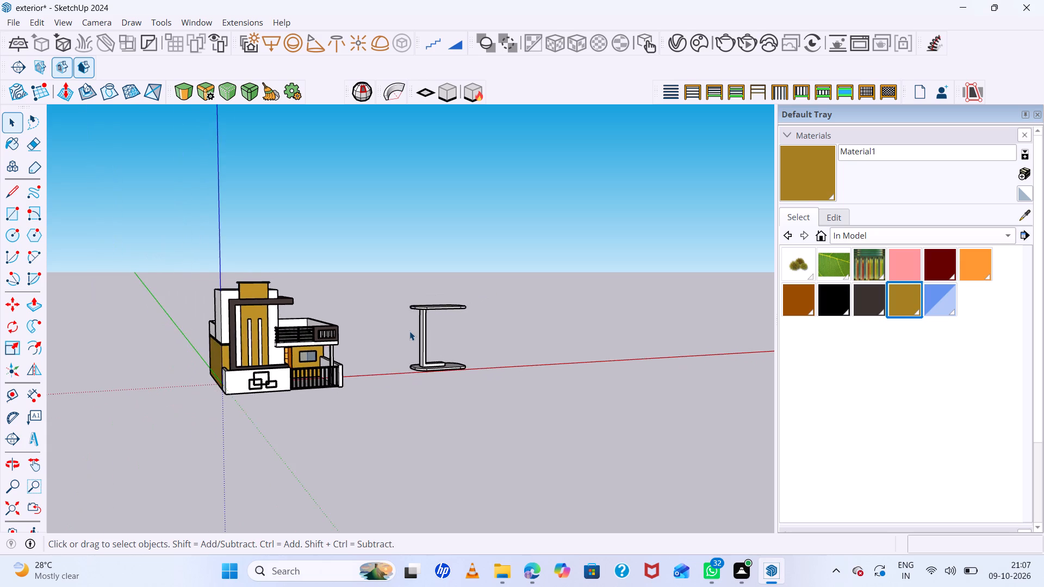
{"action": "scroll", "coordinate": [409, 331], "scroll_direction": "down", "scroll_amount": 1}
{"action": "scroll", "coordinate": [362, 341], "scroll_direction": "down", "scroll_amount": 6}
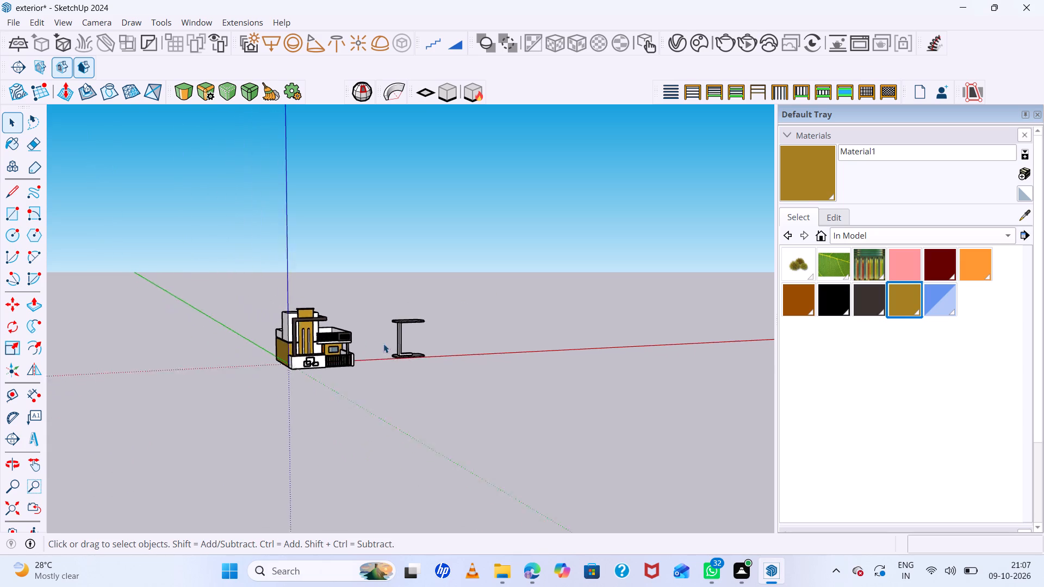
{"action": "scroll", "coordinate": [383, 344], "scroll_direction": "up", "scroll_amount": 12}
{"action": "middle_click_drag", "start_coordinate": [356, 331], "coordinate": [369, 381]}
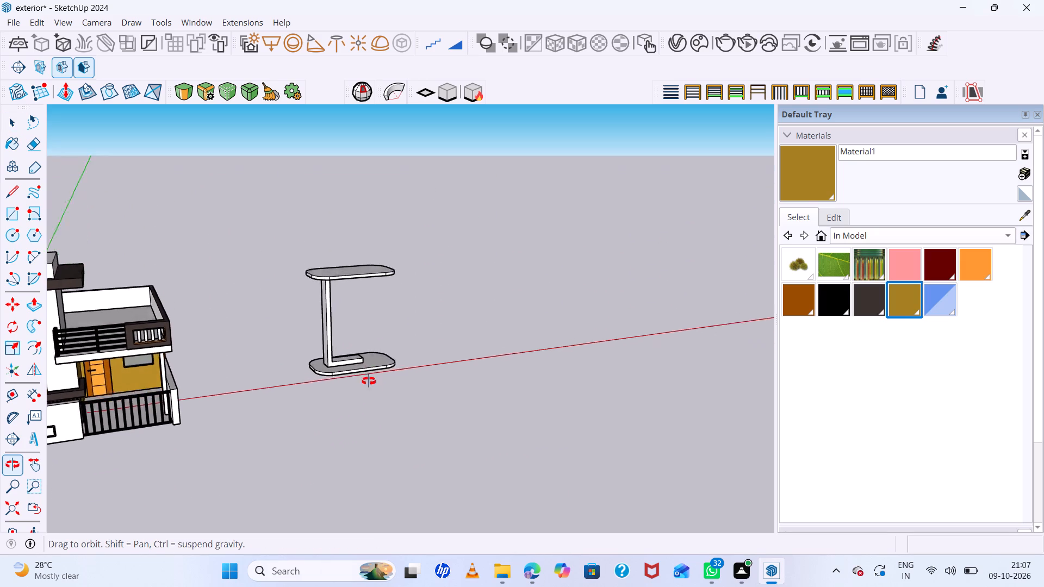
{"action": "middle_click_drag", "start_coordinate": [369, 381], "coordinate": [356, 436]}
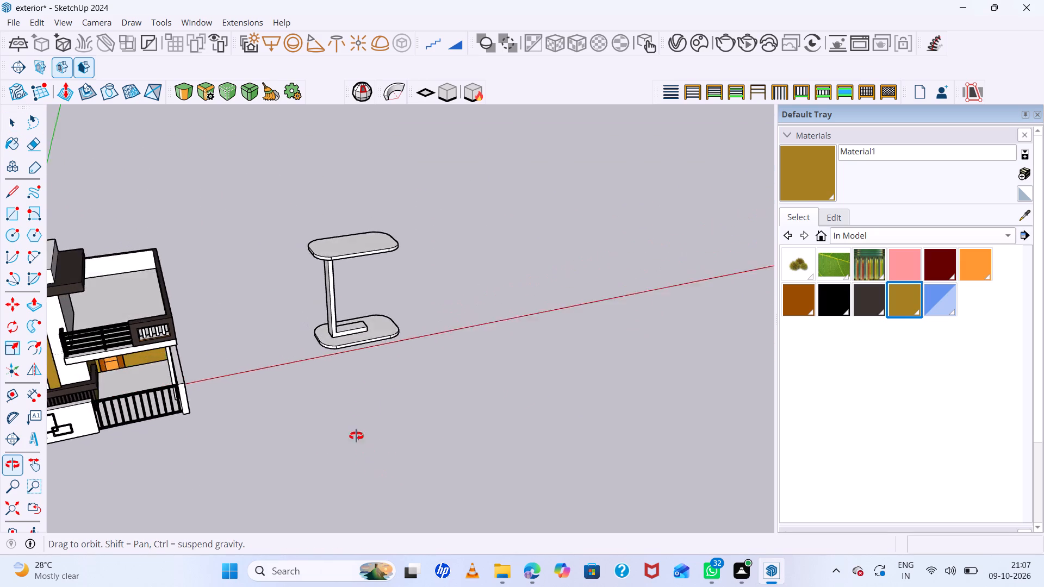
{"action": "middle_click_drag", "start_coordinate": [356, 436], "coordinate": [346, 407]}
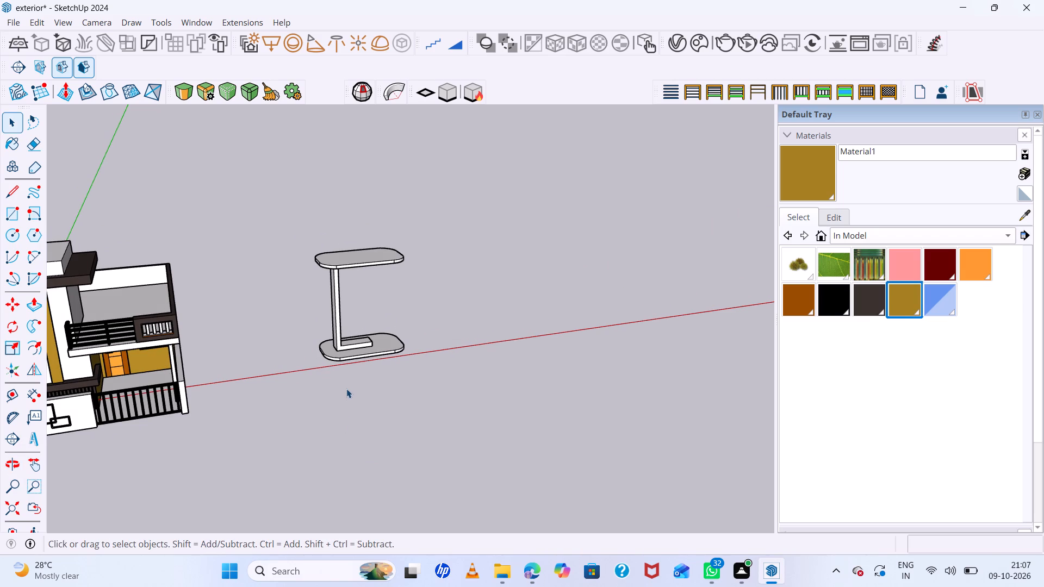
{"action": "scroll", "coordinate": [346, 377], "scroll_direction": "up", "scroll_amount": 4}
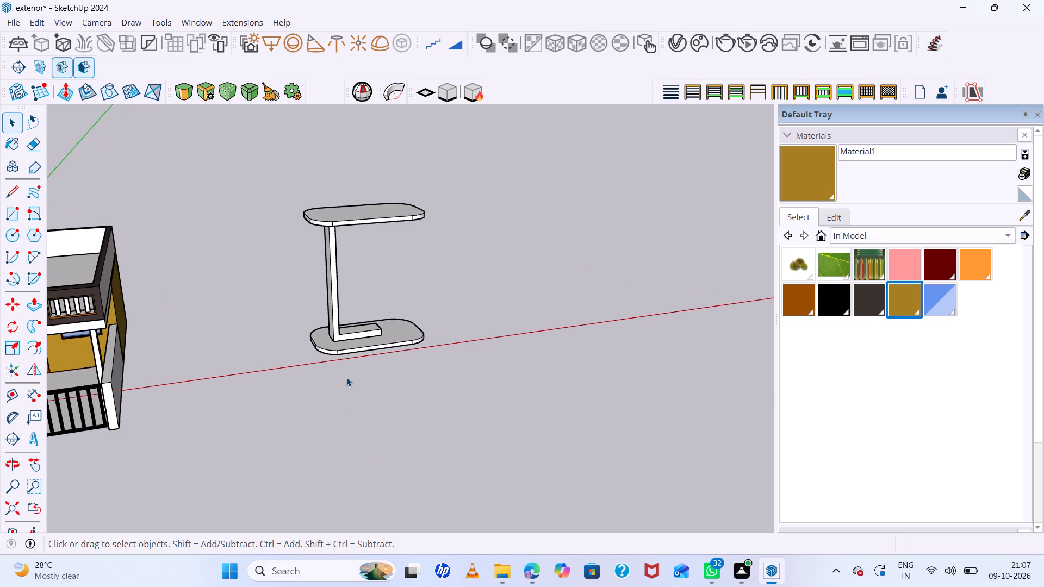
{"action": "scroll", "coordinate": [346, 377], "scroll_direction": "down", "scroll_amount": 4}
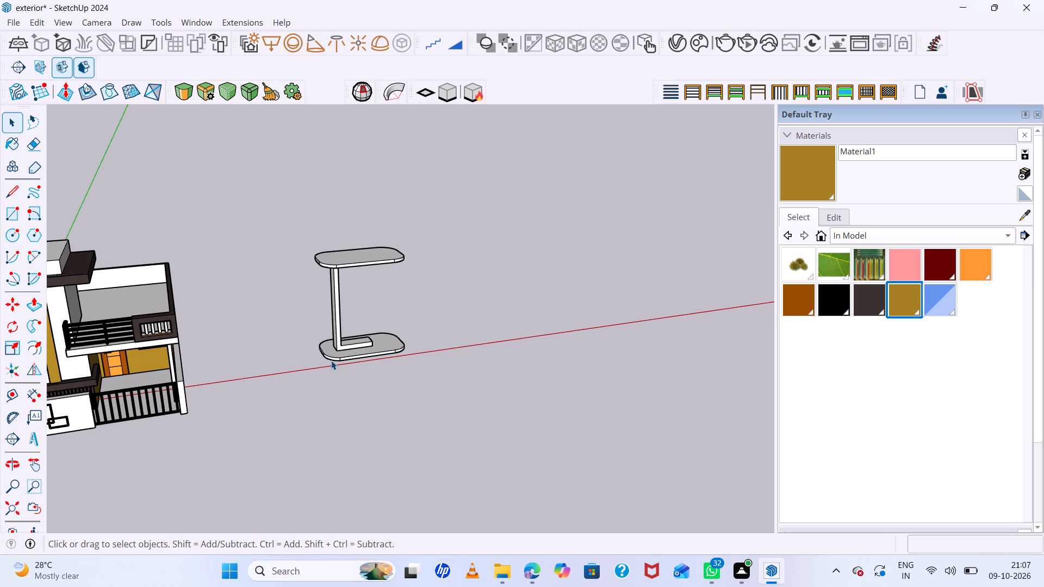
{"action": "scroll", "coordinate": [345, 421], "scroll_direction": "down", "scroll_amount": 1}
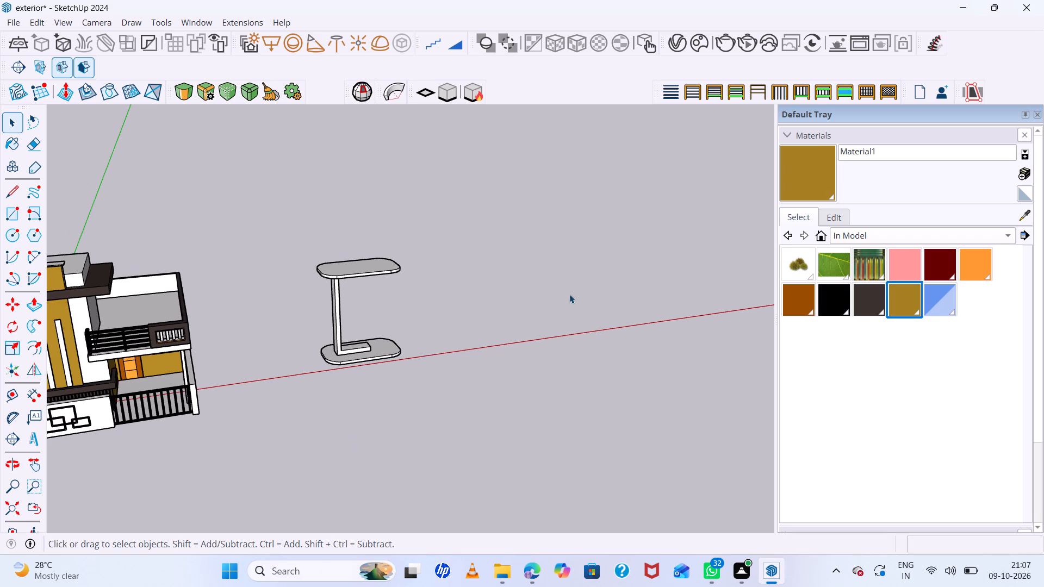
{"action": "scroll", "coordinate": [679, 217], "scroll_direction": "down", "scroll_amount": 6}
{"action": "scroll", "coordinate": [574, 235], "scroll_direction": "up", "scroll_amount": 7}
Draw an upright rectangle about 21' 8" by 17' 11" along the red axis, beyond the slab-and-post structure.
{"action": "middle_click_drag", "start_coordinate": [622, 310], "coordinate": [500, 239]}
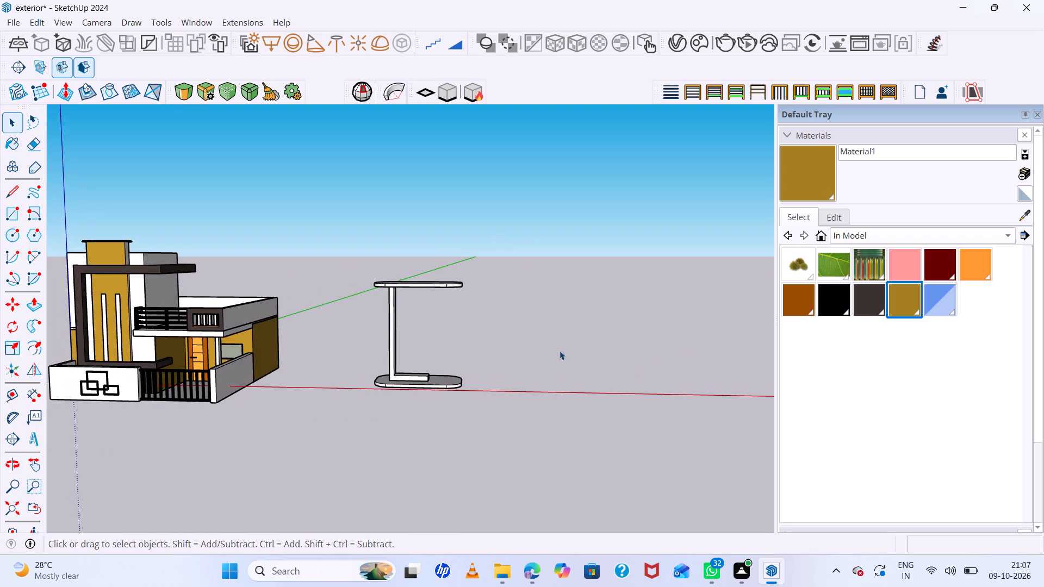
{"action": "scroll", "coordinate": [561, 354], "scroll_direction": "up", "scroll_amount": 4}
{"action": "key", "text": "r"}
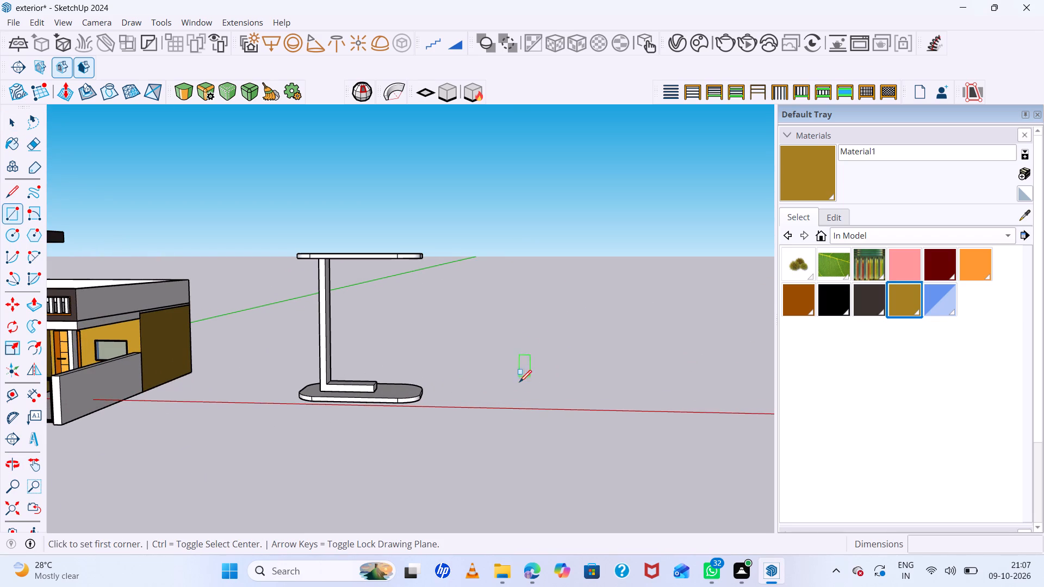
{"action": "left_click", "coordinate": [517, 409]}
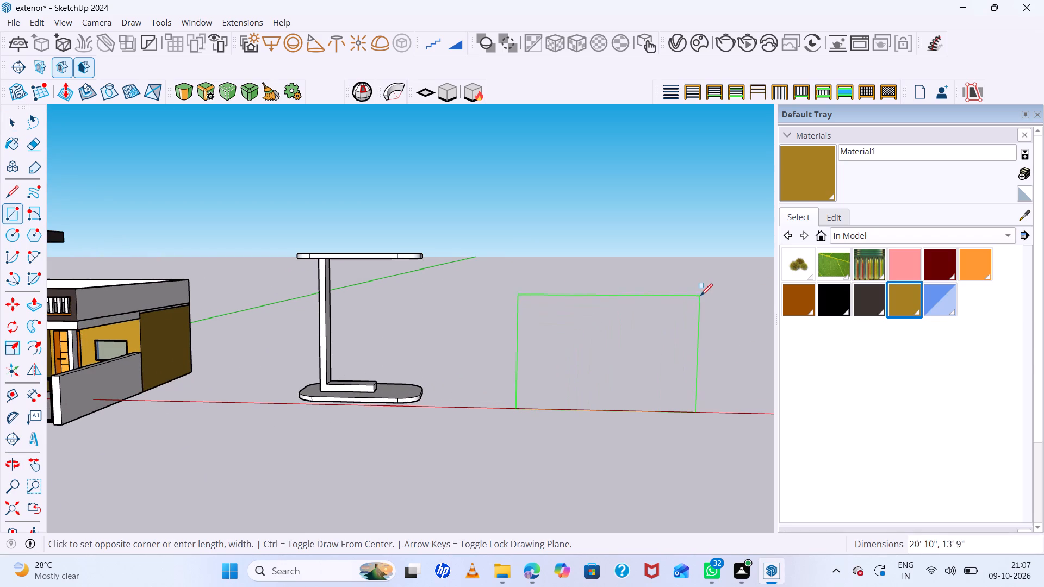
{"action": "left_click", "coordinate": [710, 259]}
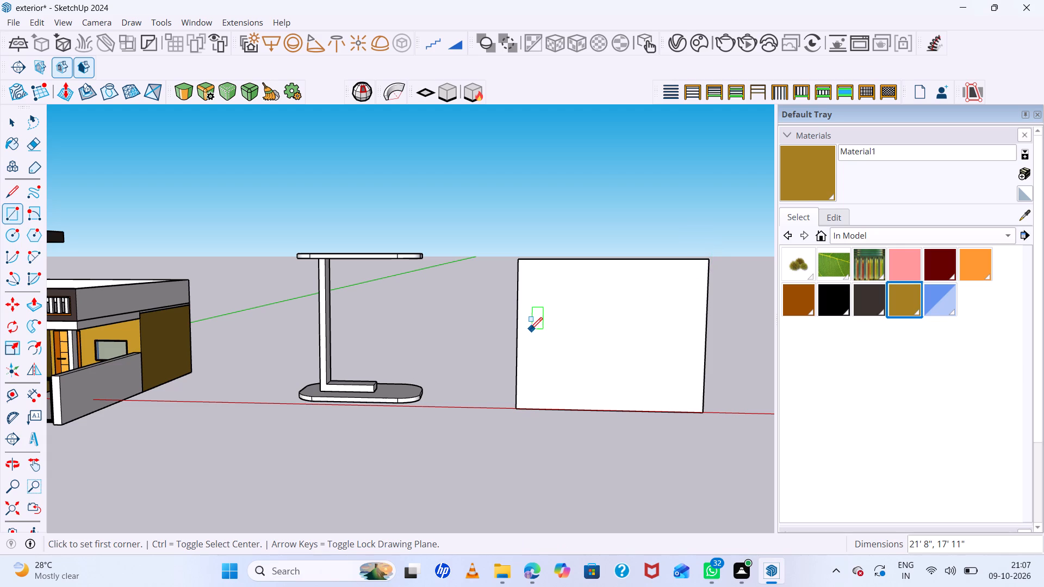
{"action": "key", "text": "space"}
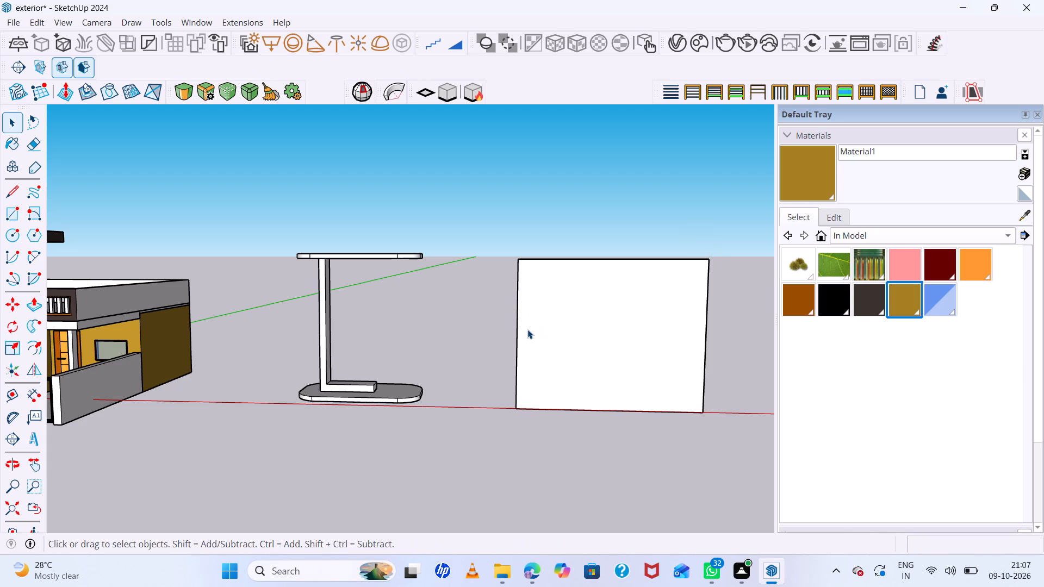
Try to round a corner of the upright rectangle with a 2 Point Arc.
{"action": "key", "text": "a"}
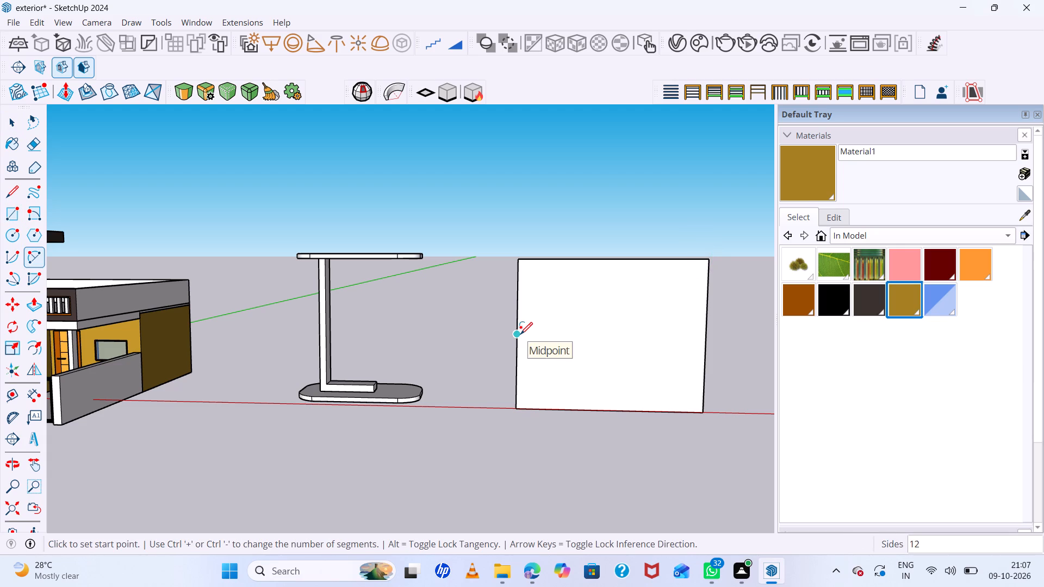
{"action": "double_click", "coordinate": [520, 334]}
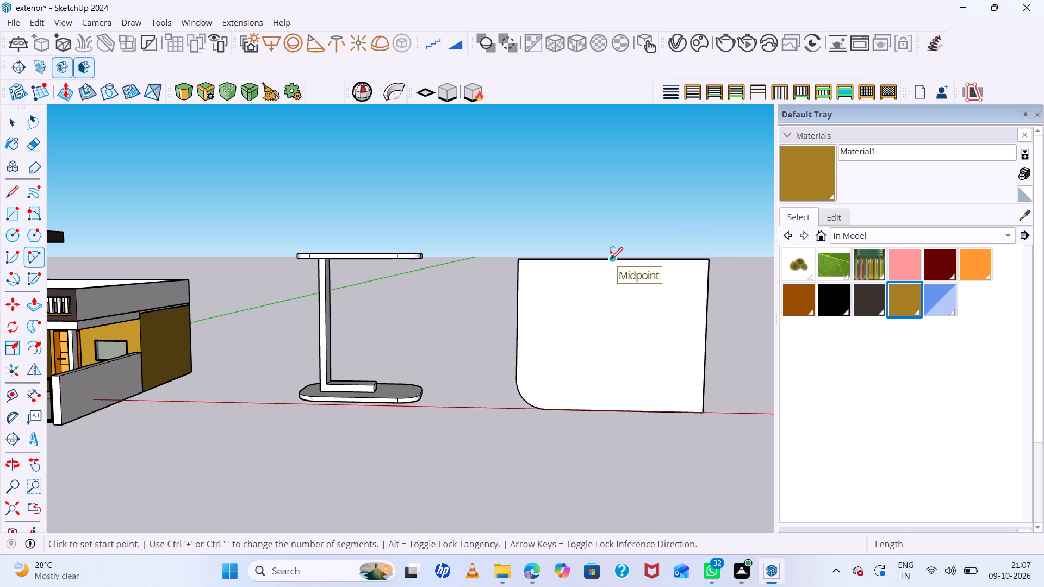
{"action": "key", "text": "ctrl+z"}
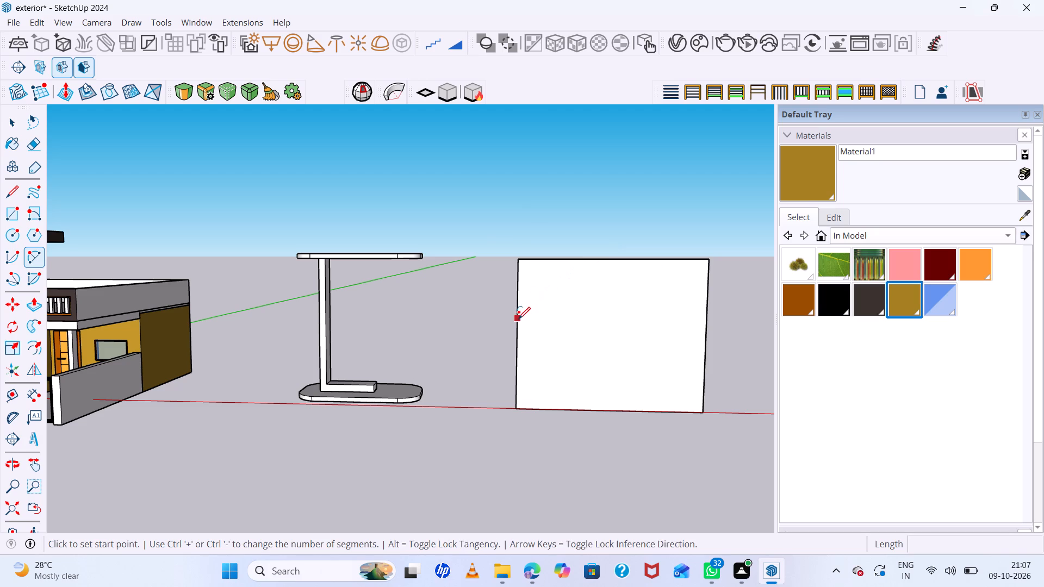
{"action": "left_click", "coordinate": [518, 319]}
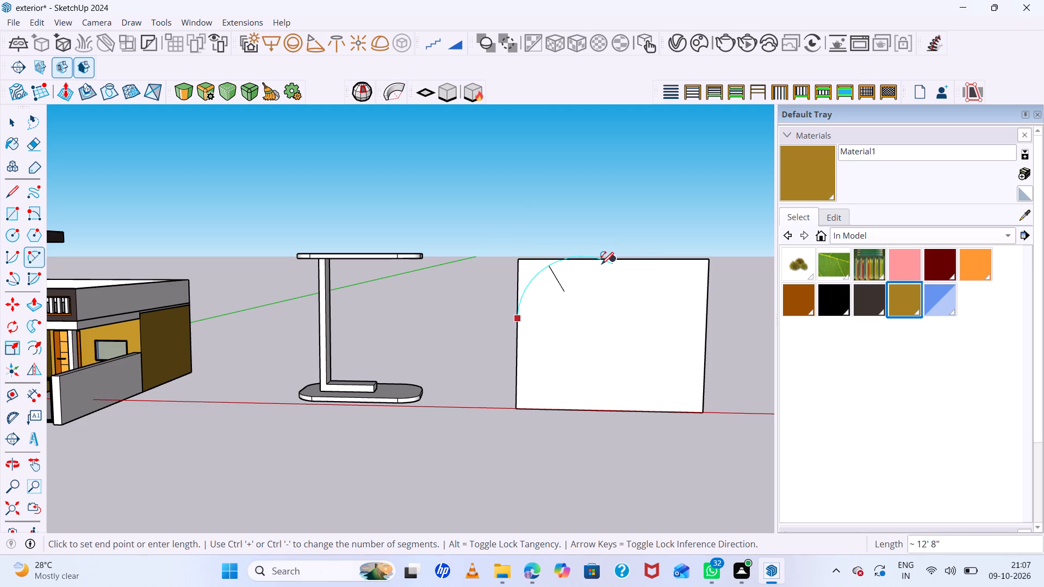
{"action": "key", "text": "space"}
Push/Pull the upright rectangle about 7' 5" into a solid box.
{"action": "left_click", "coordinate": [594, 297]}
{"action": "key", "text": "p"}
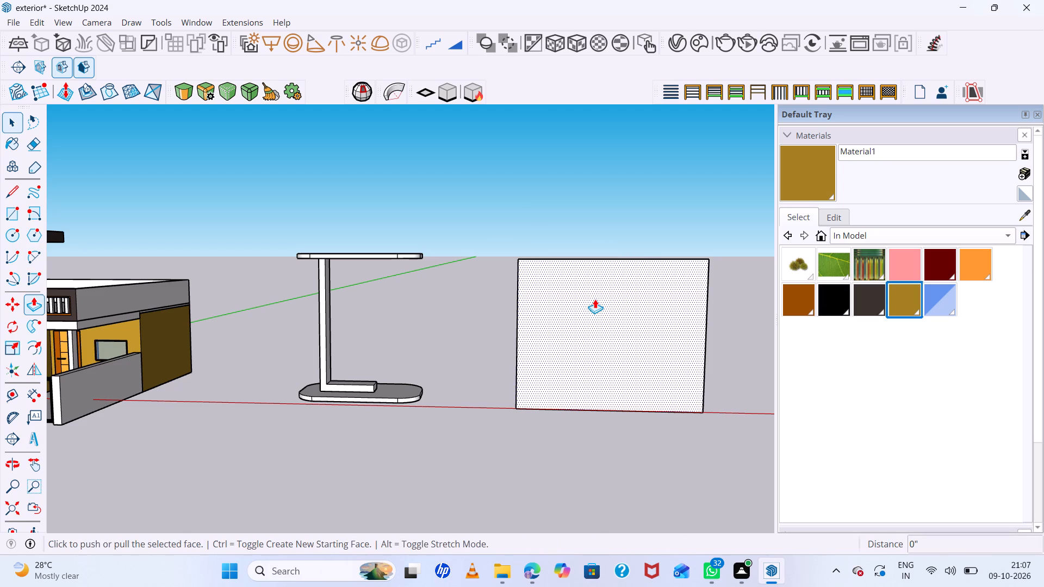
{"action": "left_click", "coordinate": [595, 299]}
{"action": "middle_click_drag", "start_coordinate": [595, 281], "coordinate": [573, 378]}
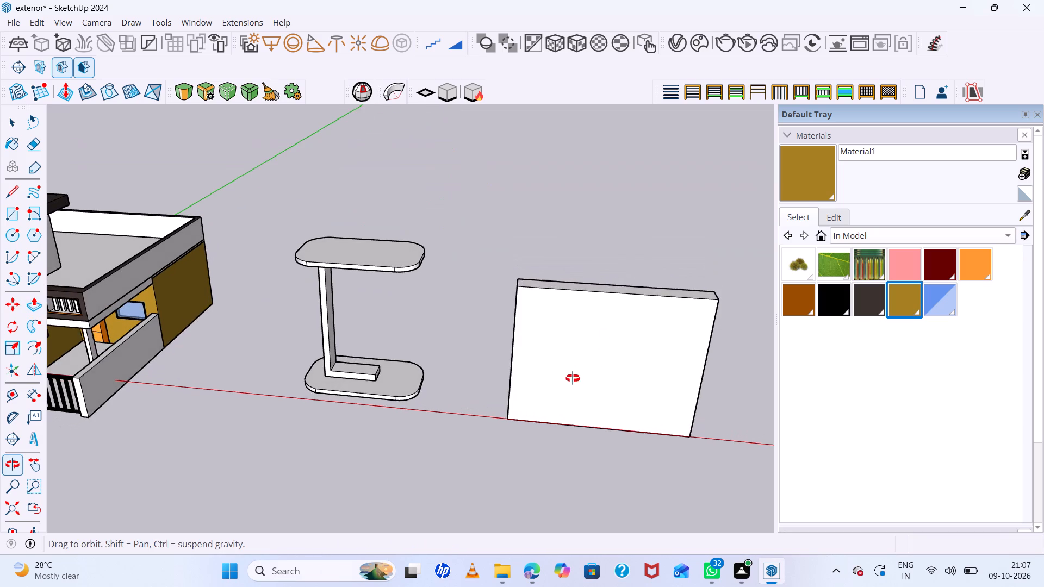
{"action": "middle_click_drag", "start_coordinate": [573, 378], "coordinate": [572, 382]}
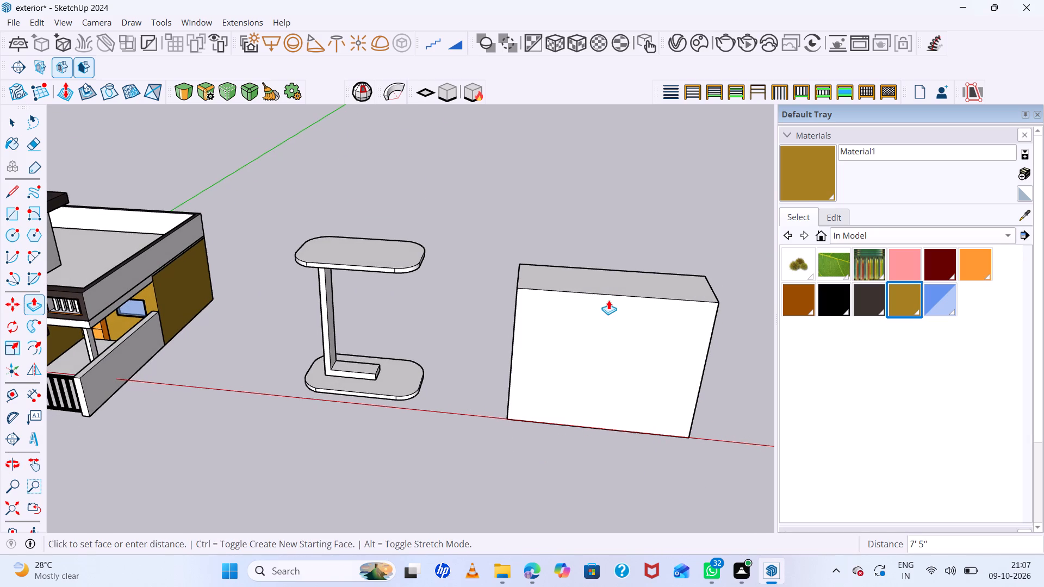
{"action": "left_click", "coordinate": [608, 300]}
{"action": "scroll", "coordinate": [551, 313], "scroll_direction": "up", "scroll_amount": 4}
{"action": "key", "text": "space"}
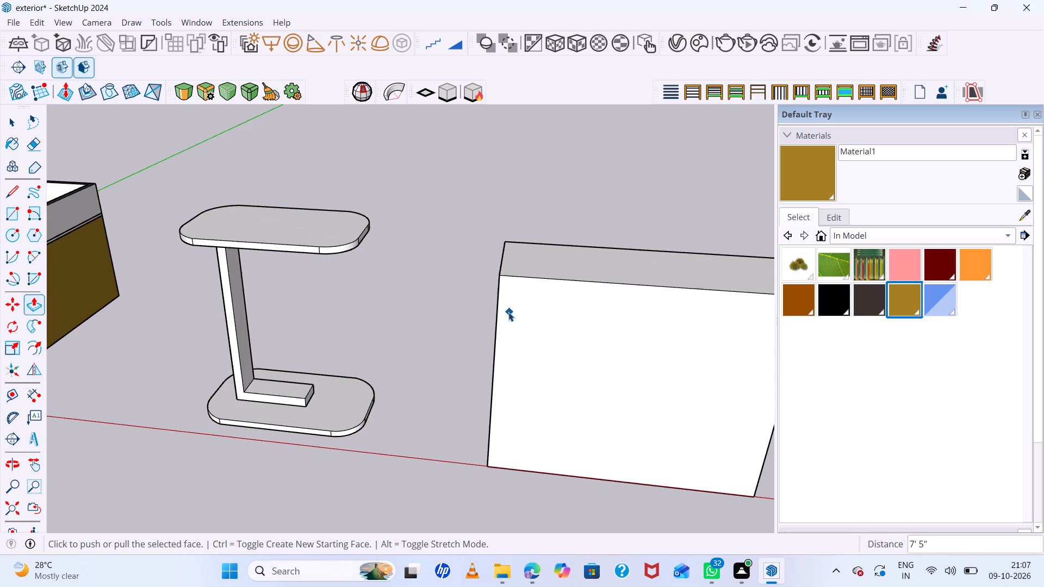
Examine the new box's top face and short top edges from both ends.
{"action": "middle_click_drag", "start_coordinate": [521, 308], "coordinate": [685, 269]}
{"action": "scroll", "coordinate": [554, 240], "scroll_direction": "up", "scroll_amount": 4}
{"action": "left_click", "coordinate": [555, 221]}
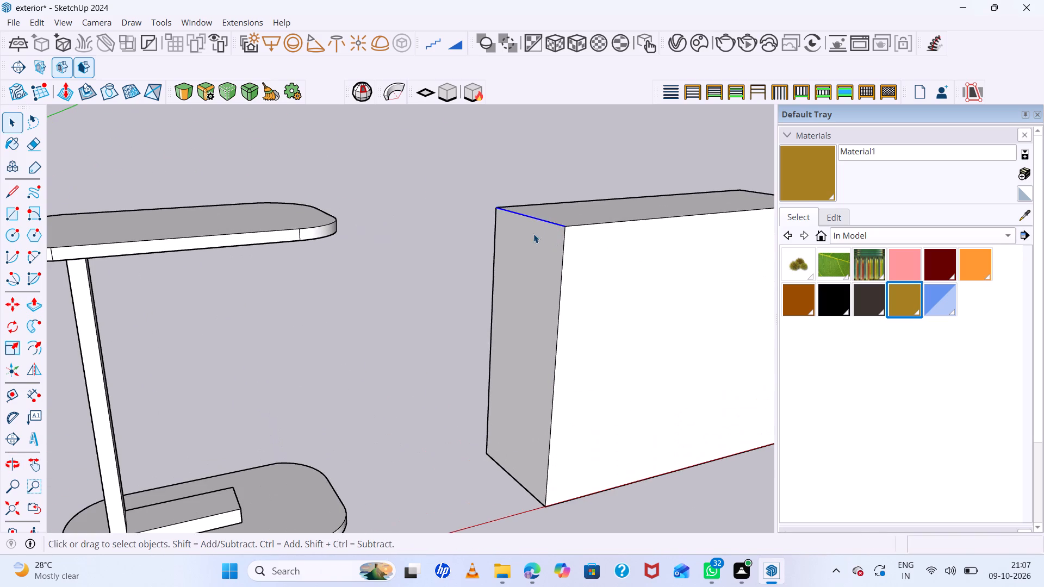
{"action": "scroll", "coordinate": [534, 237], "scroll_direction": "down", "scroll_amount": 6}
{"action": "middle_click_drag", "start_coordinate": [557, 253], "coordinate": [128, 272]}
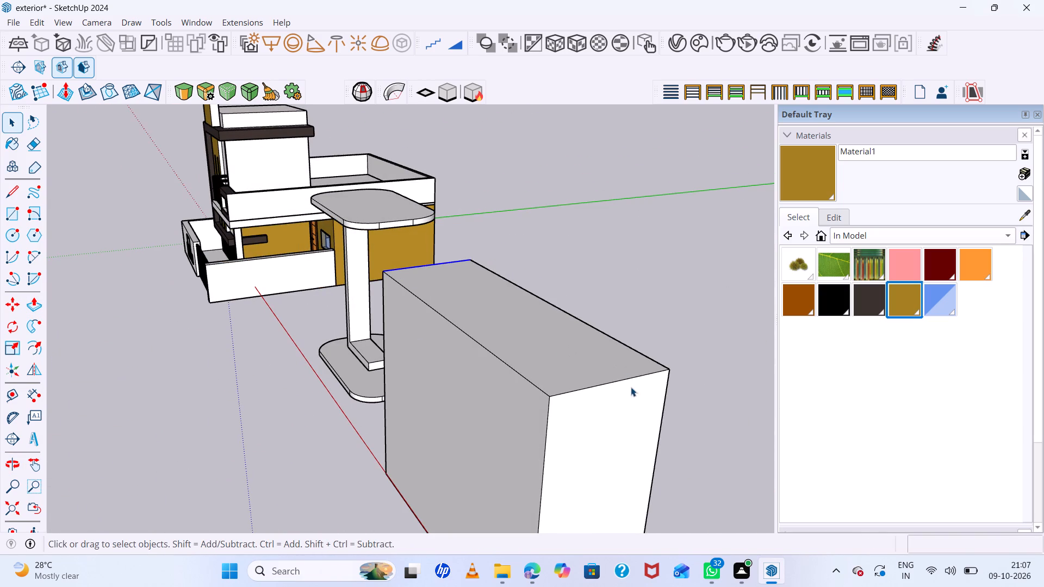
{"action": "left_click", "coordinate": [614, 379], "text": "shift"}
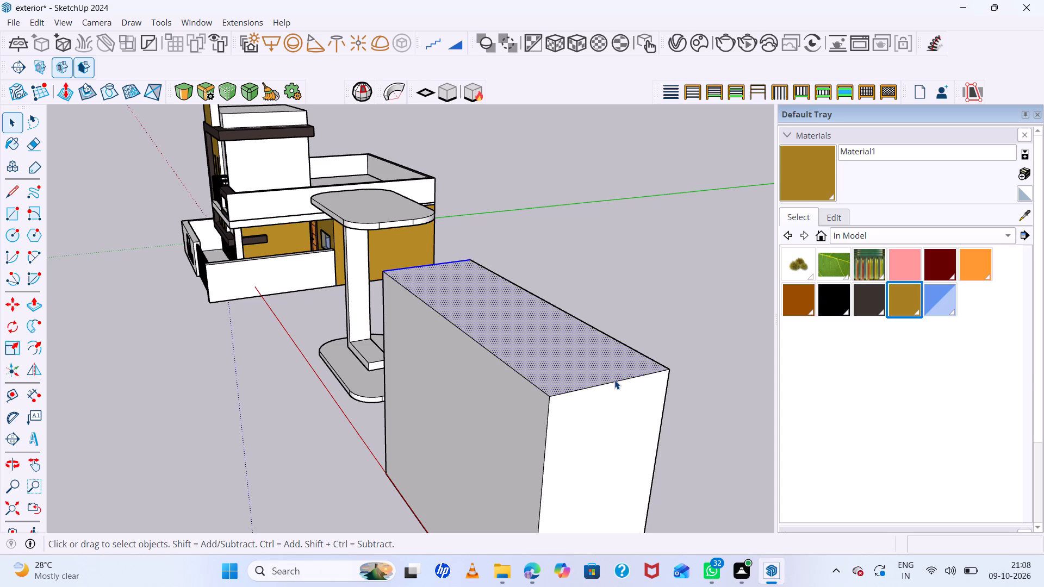
{"action": "left_click", "coordinate": [687, 272]}
{"action": "scroll", "coordinate": [517, 329], "scroll_direction": "up", "scroll_amount": 5}
{"action": "scroll", "coordinate": [767, 327], "scroll_direction": "down", "scroll_amount": 1}
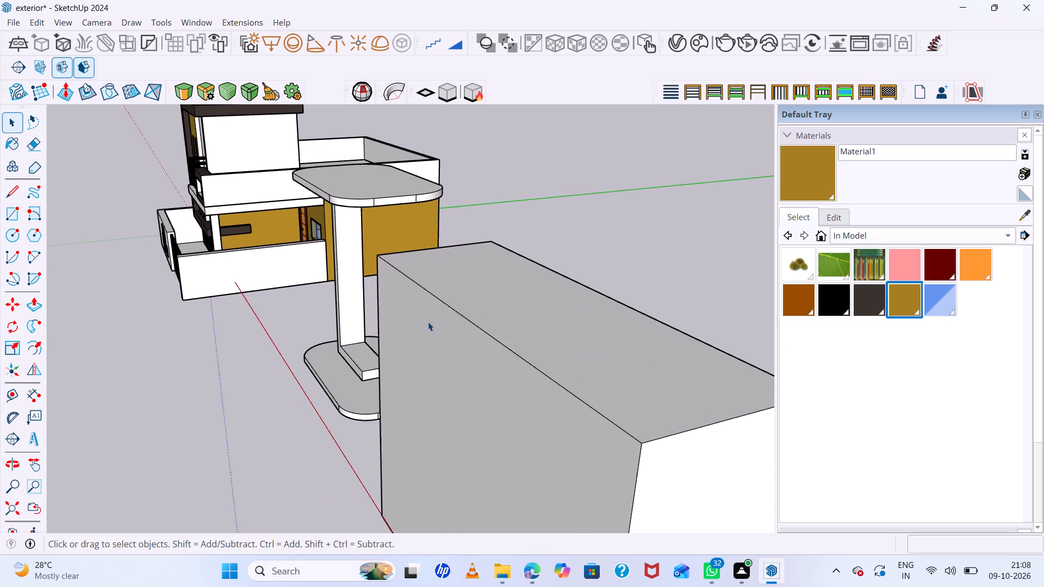
Round the box's two short top edges into an arch with a bevel offset of about 10' 10" and 24 segments.
{"action": "middle_click_drag", "start_coordinate": [341, 331], "coordinate": [610, 365]}
{"action": "middle_click_drag", "start_coordinate": [606, 364], "coordinate": [593, 358]}
{"action": "scroll", "coordinate": [371, 320], "scroll_direction": "down", "scroll_amount": 13}
{"action": "scroll", "coordinate": [531, 282], "scroll_direction": "up", "scroll_amount": 9}
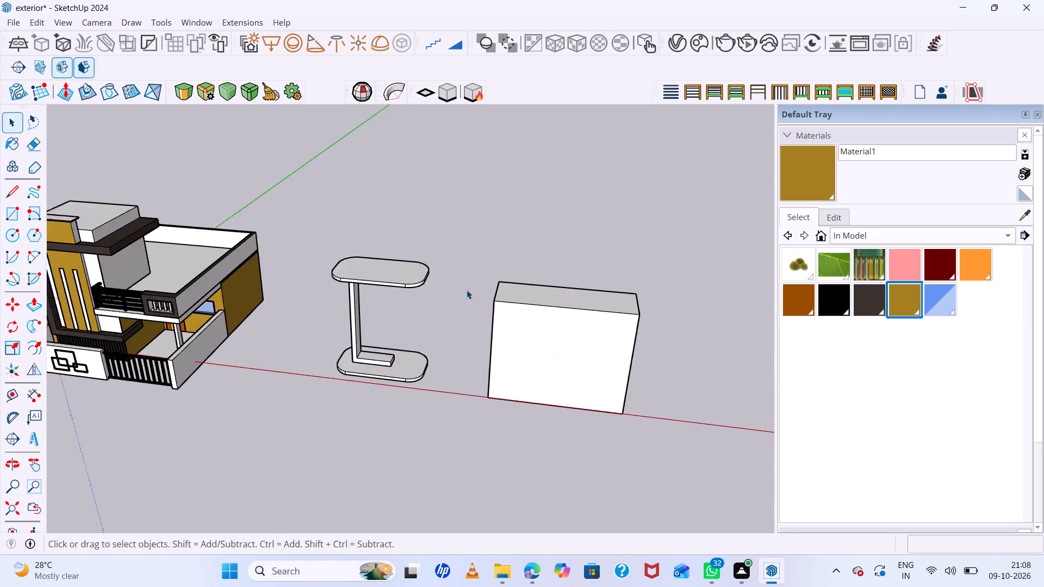
{"action": "scroll", "coordinate": [467, 290], "scroll_direction": "up", "scroll_amount": 1}
{"action": "middle_click_drag", "start_coordinate": [523, 319], "coordinate": [653, 345]}
{"action": "scroll", "coordinate": [513, 296], "scroll_direction": "up", "scroll_amount": 10}
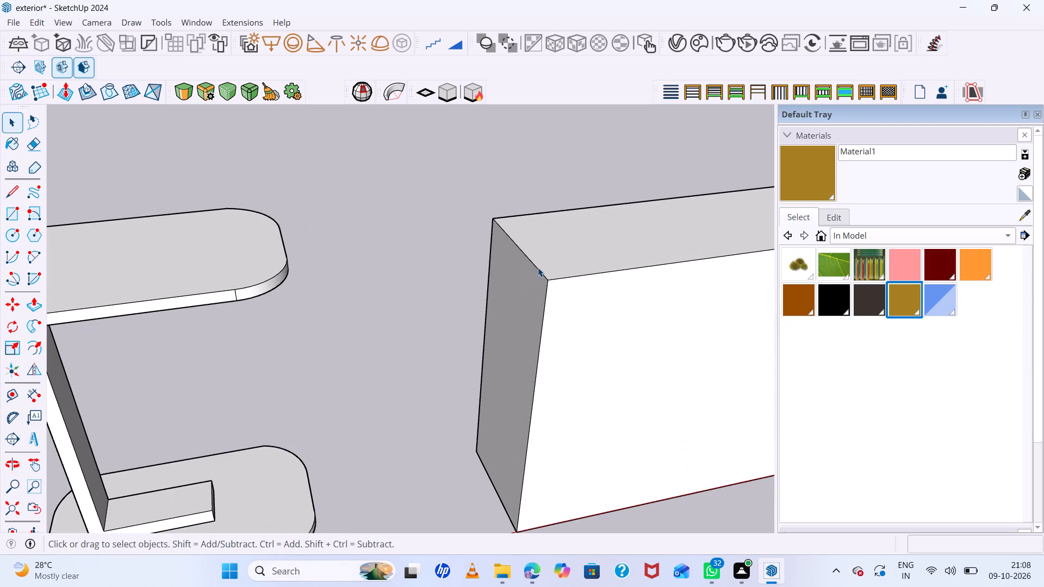
{"action": "left_click", "coordinate": [538, 267], "text": "shift"}
{"action": "scroll", "coordinate": [465, 295], "scroll_direction": "down", "scroll_amount": 13}
{"action": "middle_click_drag", "start_coordinate": [572, 278], "coordinate": [299, 313]}
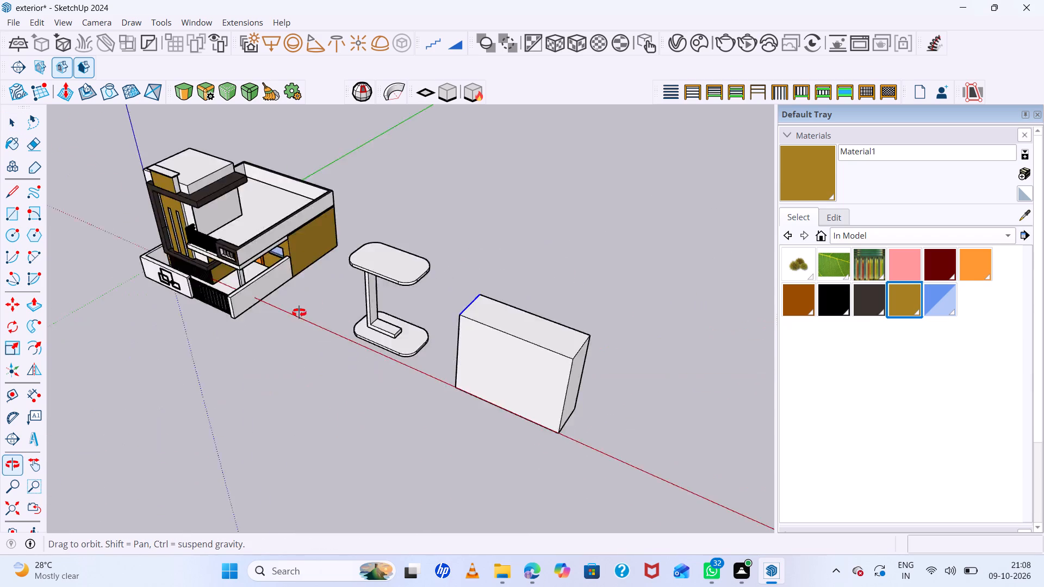
{"action": "middle_click_drag", "start_coordinate": [299, 313], "coordinate": [182, 320]}
{"action": "scroll", "coordinate": [573, 370], "scroll_direction": "up", "scroll_amount": 5}
{"action": "scroll", "coordinate": [527, 436], "scroll_direction": "up", "scroll_amount": 5}
{"action": "left_click", "coordinate": [516, 466], "text": "shift"}
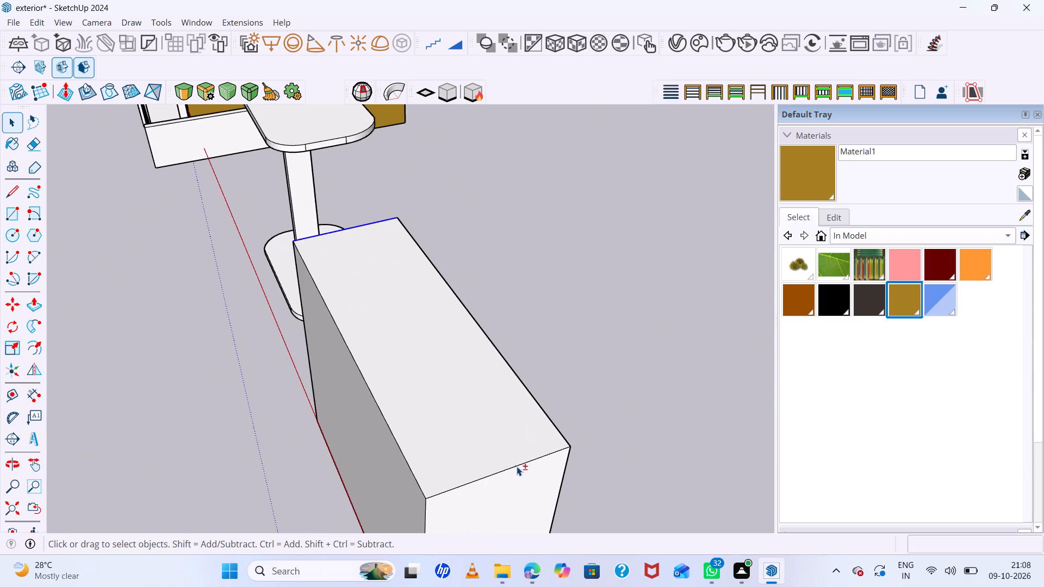
{"action": "scroll", "coordinate": [518, 463], "scroll_direction": "down", "scroll_amount": 7}
{"action": "middle_click_drag", "start_coordinate": [494, 460], "coordinate": [701, 386]}
{"action": "middle_click", "coordinate": [701, 386]}
{"action": "scroll", "coordinate": [542, 384], "scroll_direction": "down", "scroll_amount": 4}
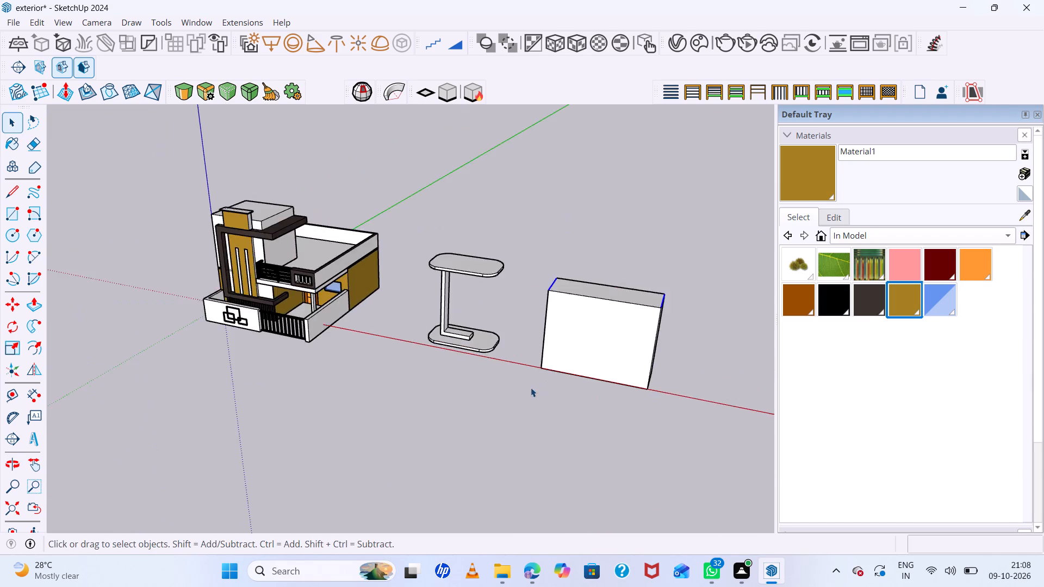
{"action": "scroll", "coordinate": [531, 388], "scroll_direction": "down", "scroll_amount": 7}
{"action": "middle_click_drag", "start_coordinate": [682, 390], "coordinate": [698, 326]}
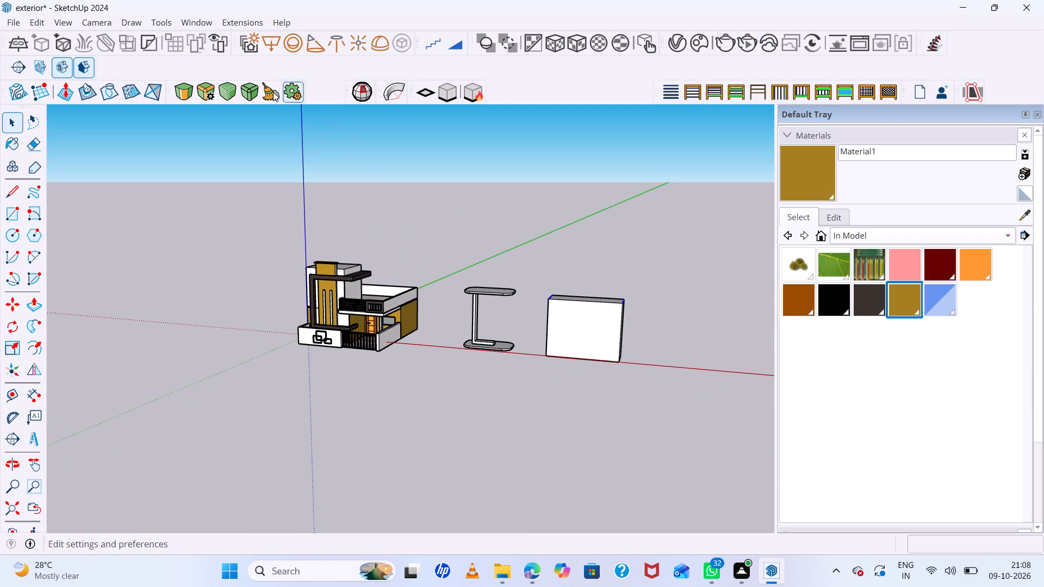
{"action": "left_click", "coordinate": [186, 92]}
{"action": "scroll", "coordinate": [432, 167], "scroll_direction": "up", "scroll_amount": 8}
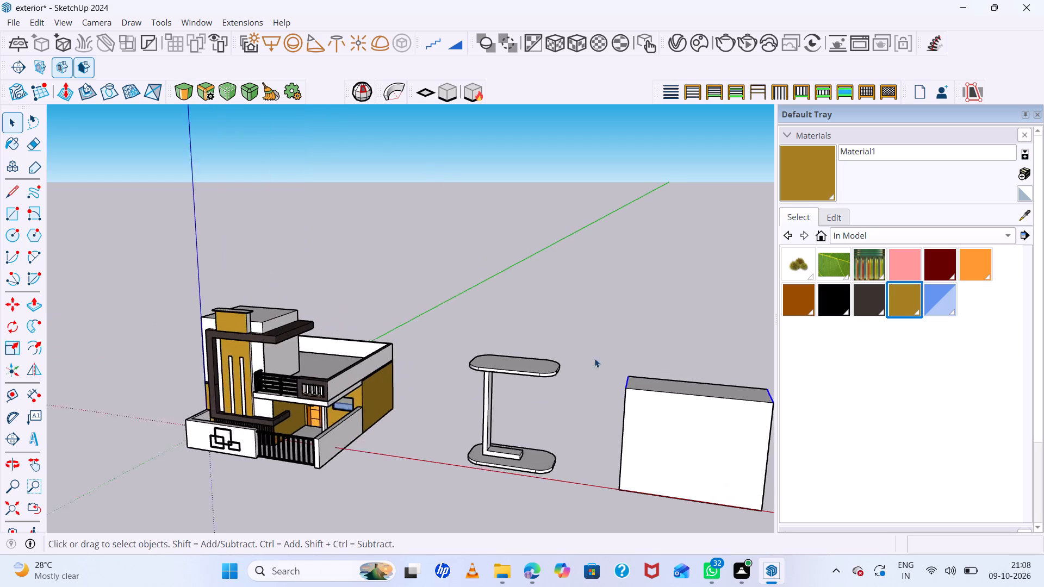
{"action": "scroll", "coordinate": [594, 358], "scroll_direction": "up", "scroll_amount": 2}
{"action": "left_click", "coordinate": [177, 87]}
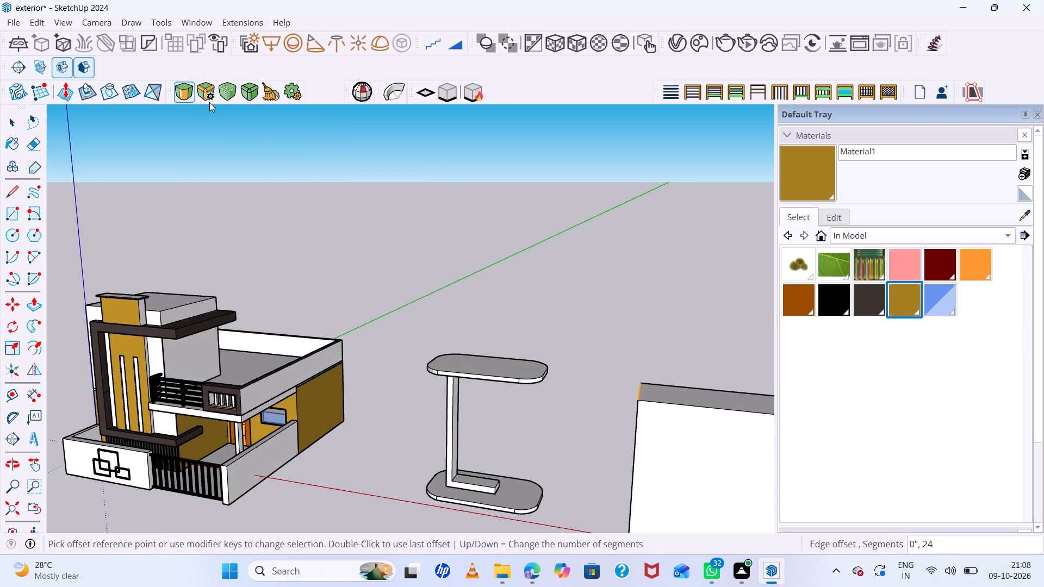
{"action": "scroll", "coordinate": [678, 385], "scroll_direction": "up", "scroll_amount": 5}
{"action": "scroll", "coordinate": [417, 255], "scroll_direction": "down", "scroll_amount": 14}
{"action": "middle_click_drag", "start_coordinate": [542, 352], "coordinate": [640, 423]}
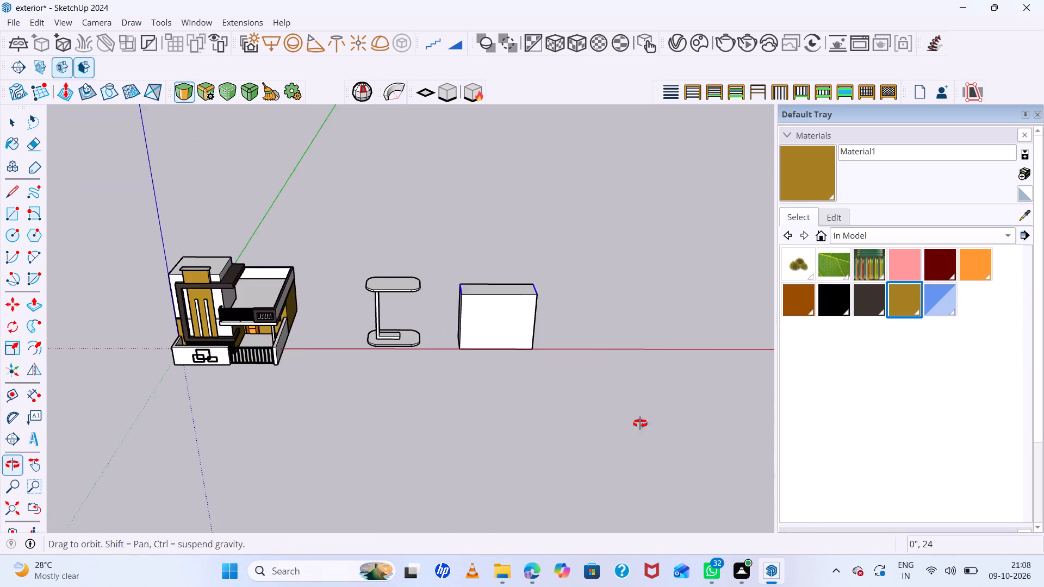
{"action": "middle_click_drag", "start_coordinate": [640, 423], "coordinate": [642, 415]}
{"action": "scroll", "coordinate": [494, 270], "scroll_direction": "up", "scroll_amount": 12}
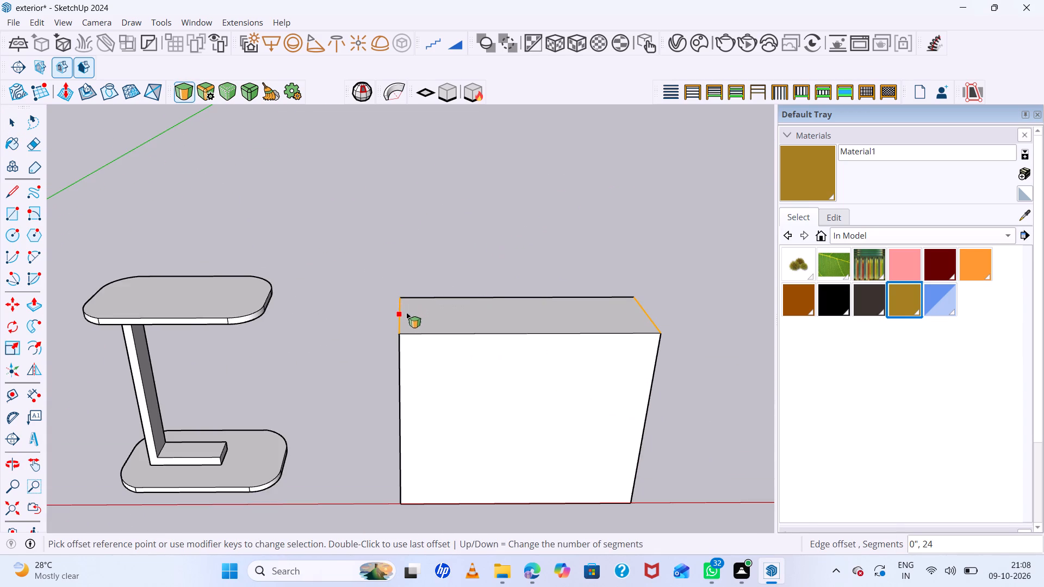
{"action": "left_click", "coordinate": [415, 313]}
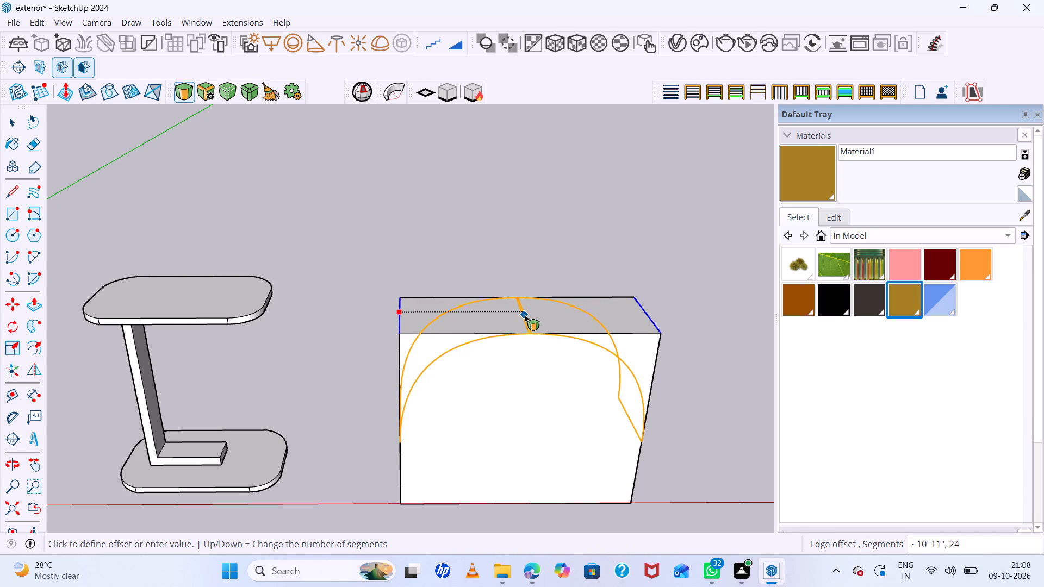
{"action": "scroll", "coordinate": [525, 315], "scroll_direction": "up", "scroll_amount": 5}
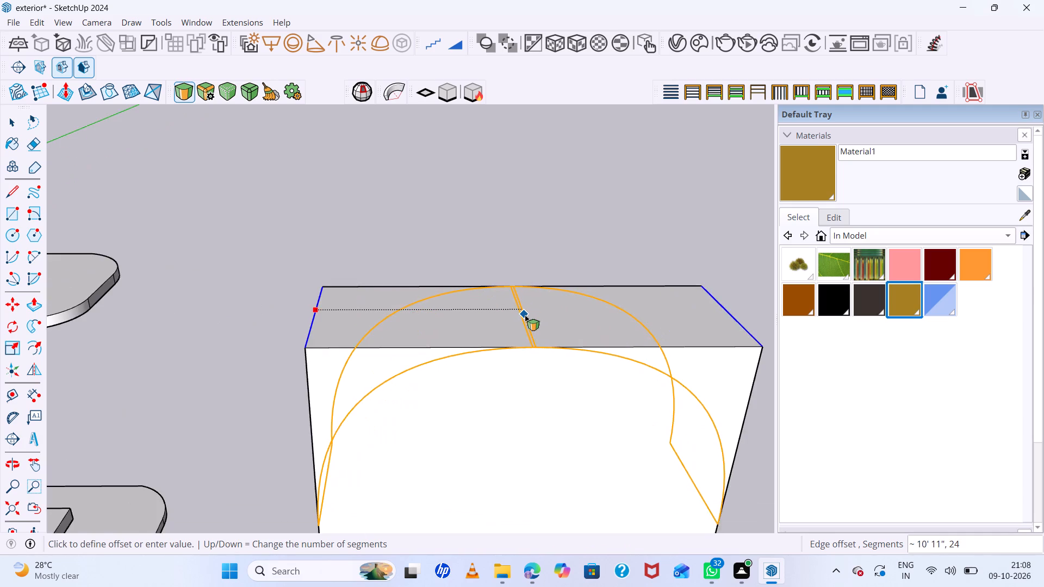
{"action": "scroll", "coordinate": [524, 316], "scroll_direction": "up", "scroll_amount": 6}
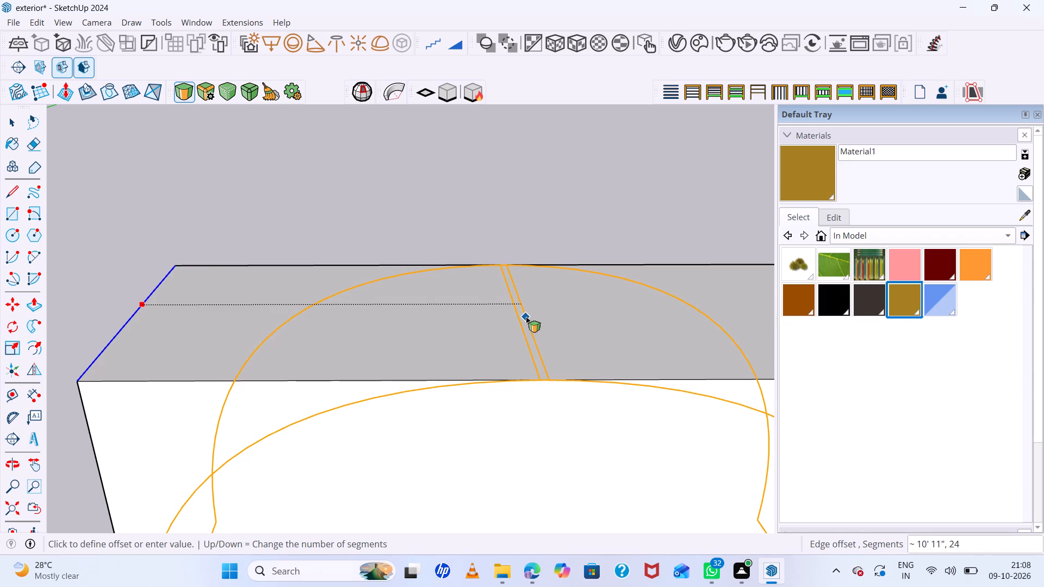
{"action": "left_click", "coordinate": [523, 319]}
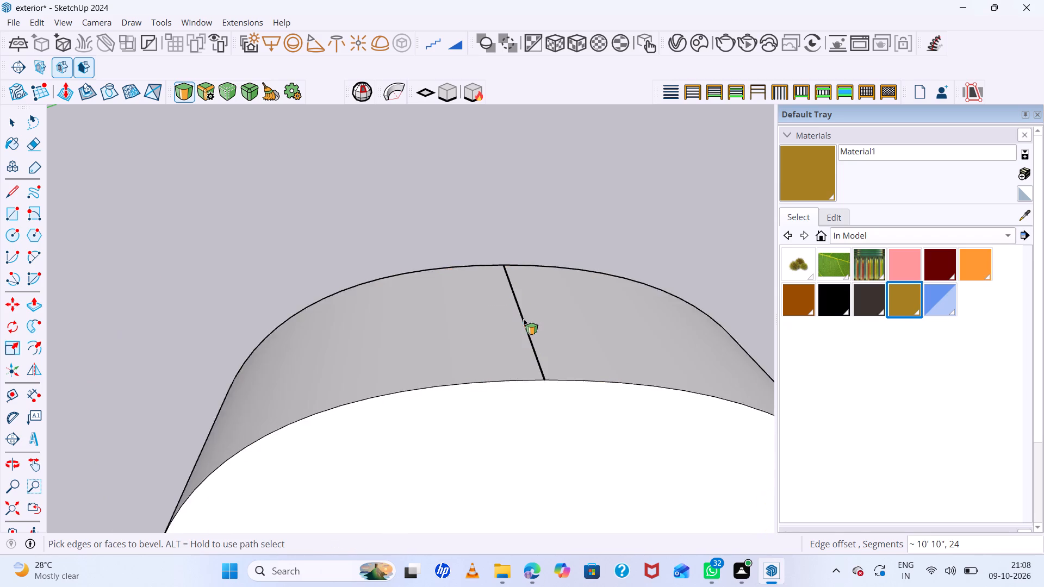
Examine the seam line across the crown of the rounded block.
{"action": "scroll", "coordinate": [469, 279], "scroll_direction": "down", "scroll_amount": 13}
{"action": "middle_click_drag", "start_coordinate": [552, 317], "coordinate": [411, 226]}
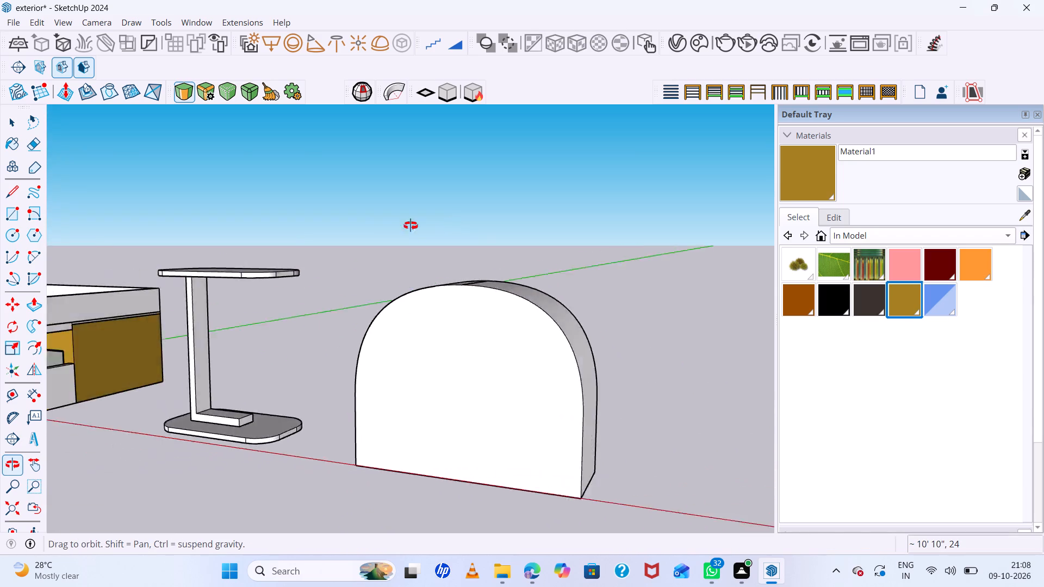
{"action": "middle_click_drag", "start_coordinate": [411, 226], "coordinate": [250, 273]}
{"action": "scroll", "coordinate": [459, 317], "scroll_direction": "up", "scroll_amount": 10}
{"action": "key", "text": "space"}
{"action": "middle_click_drag", "start_coordinate": [389, 289], "coordinate": [384, 339]}
{"action": "scroll", "coordinate": [376, 328], "scroll_direction": "up", "scroll_amount": 5}
{"action": "left_click", "coordinate": [354, 311]}
{"action": "scroll", "coordinate": [354, 311], "scroll_direction": "up", "scroll_amount": 4}
{"action": "left_click", "coordinate": [356, 315]}
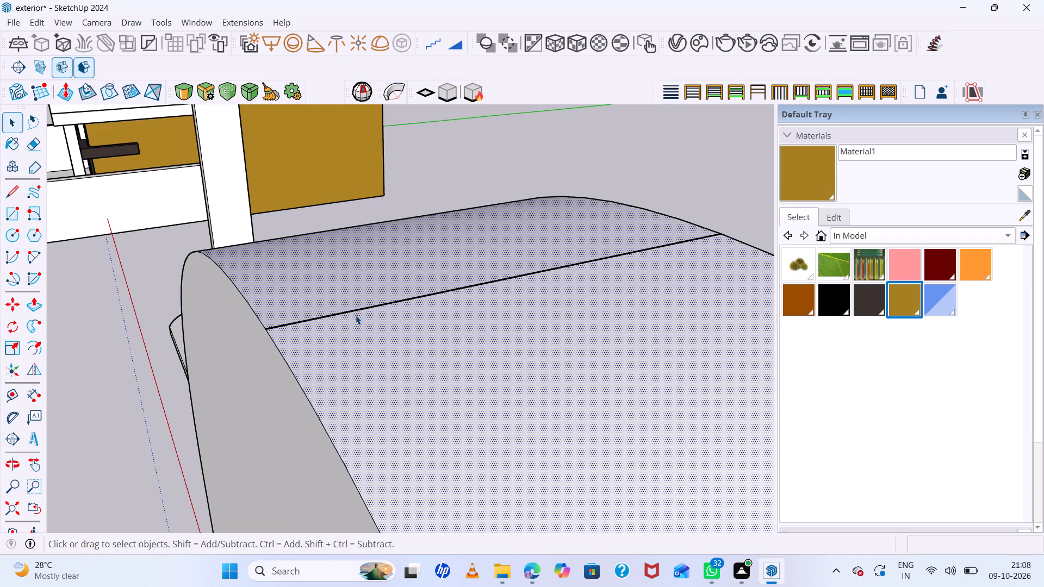
{"action": "double_click", "coordinate": [356, 313]}
{"action": "scroll", "coordinate": [356, 313], "scroll_direction": "up", "scroll_amount": 4}
{"action": "left_click", "coordinate": [357, 311]}
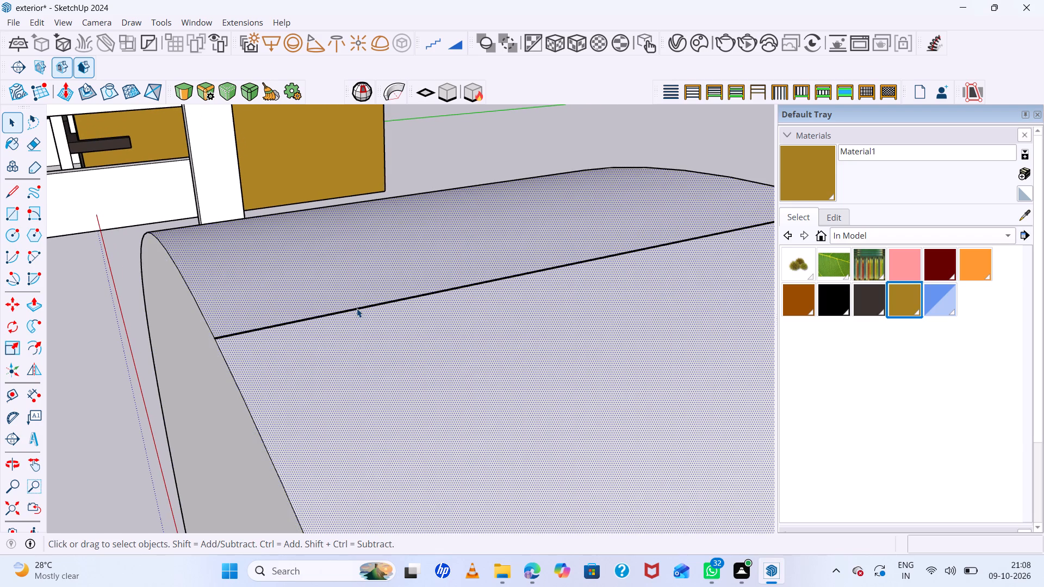
{"action": "left_click", "coordinate": [357, 308]}
{"action": "scroll", "coordinate": [357, 308], "scroll_direction": "up", "scroll_amount": 4}
{"action": "double_click", "coordinate": [357, 308]}
{"action": "scroll", "coordinate": [357, 308], "scroll_direction": "up", "scroll_amount": 5}
{"action": "scroll", "coordinate": [357, 308], "scroll_direction": "down", "scroll_amount": 8}
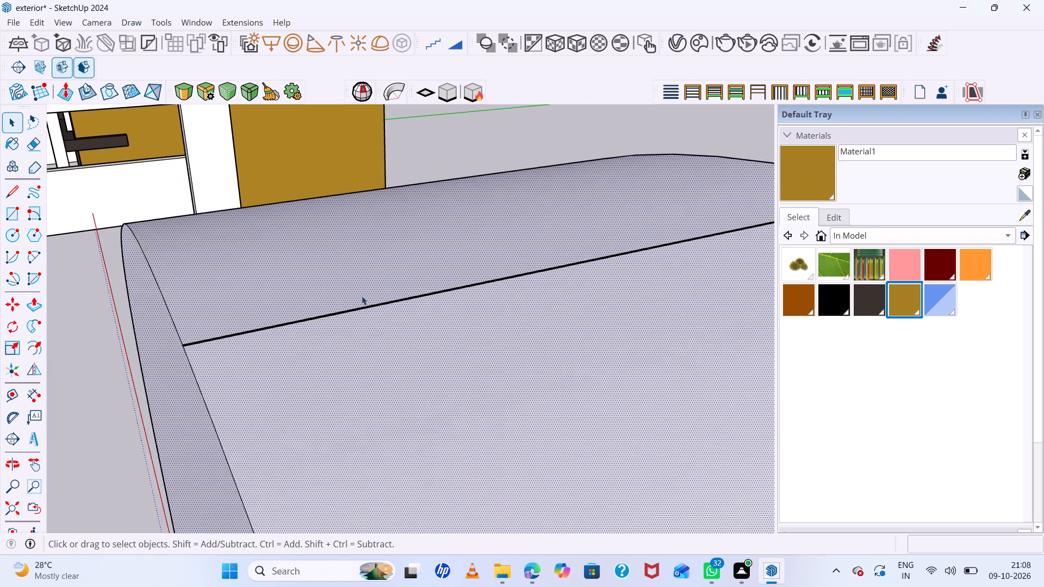
Offset the rounded block's front face outline inward by about 1'.
{"action": "scroll", "coordinate": [362, 296], "scroll_direction": "down", "scroll_amount": 14}
{"action": "middle_click_drag", "start_coordinate": [504, 345], "coordinate": [669, 351]}
{"action": "scroll", "coordinate": [513, 249], "scroll_direction": "down", "scroll_amount": 7}
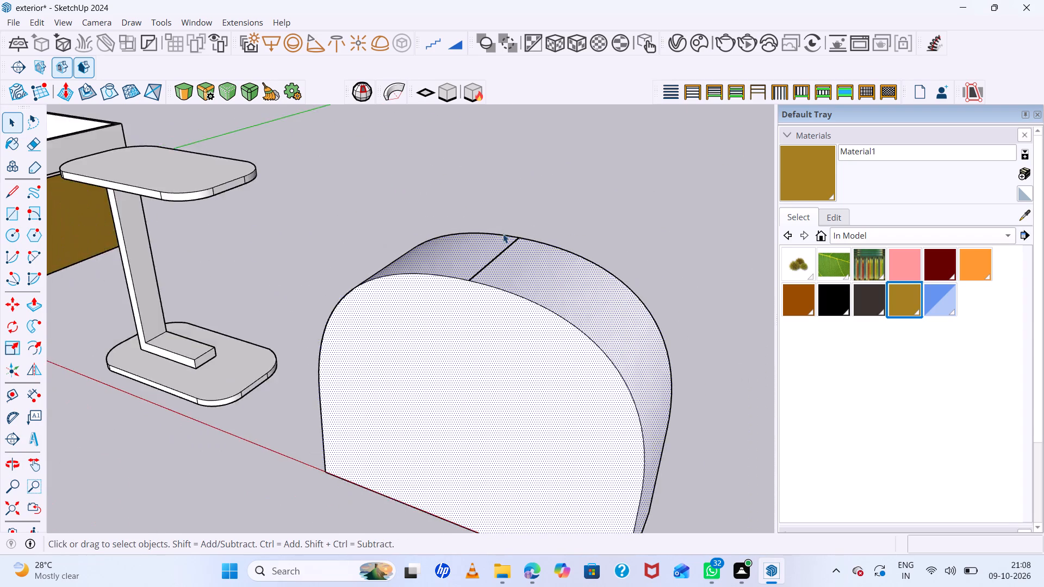
{"action": "scroll", "coordinate": [503, 234], "scroll_direction": "down", "scroll_amount": 8}
{"action": "middle_click_drag", "start_coordinate": [535, 280], "coordinate": [636, 141]}
{"action": "scroll", "coordinate": [636, 148], "scroll_direction": "up", "scroll_amount": 1}
{"action": "scroll", "coordinate": [569, 197], "scroll_direction": "down", "scroll_amount": 7}
{"action": "middle_click_drag", "start_coordinate": [577, 240], "coordinate": [576, 258]}
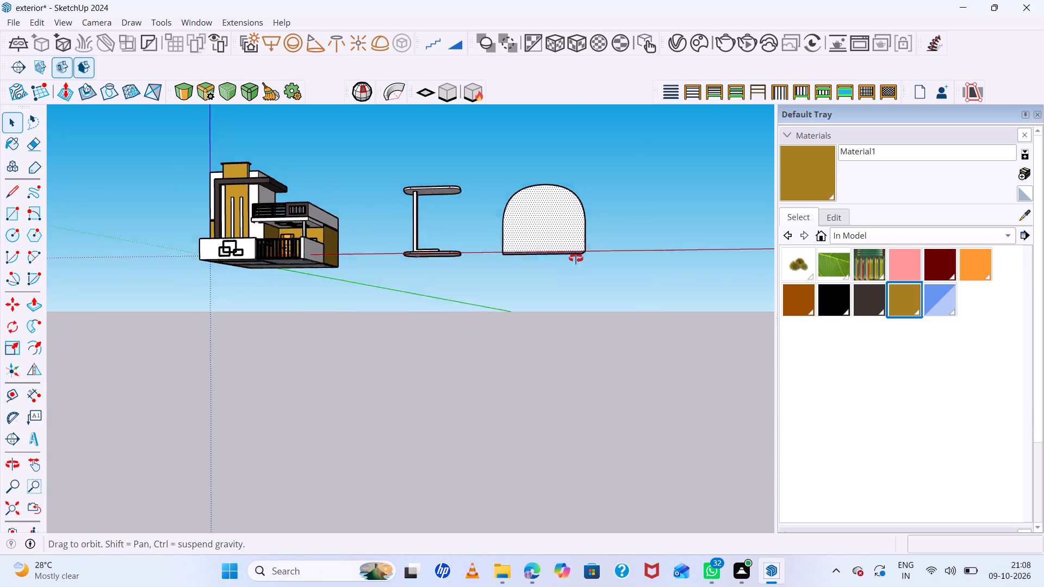
{"action": "middle_click_drag", "start_coordinate": [576, 258], "coordinate": [534, 371]}
{"action": "scroll", "coordinate": [554, 235], "scroll_direction": "up", "scroll_amount": 5}
{"action": "left_click", "coordinate": [557, 232]}
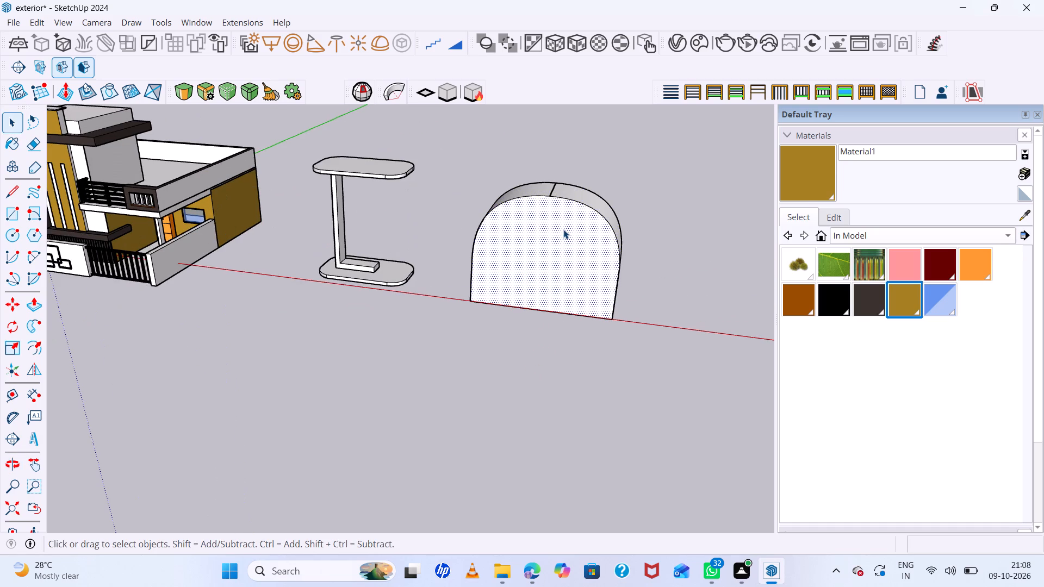
{"action": "key", "text": "f"}
{"action": "left_click", "coordinate": [570, 221]}
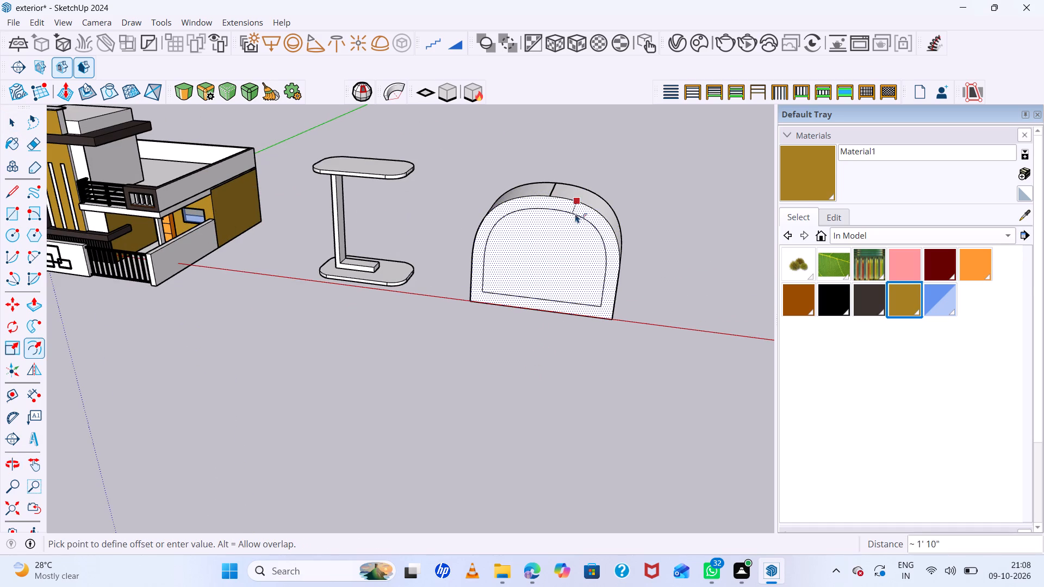
{"action": "scroll", "coordinate": [575, 214], "scroll_direction": "up", "scroll_amount": 4}
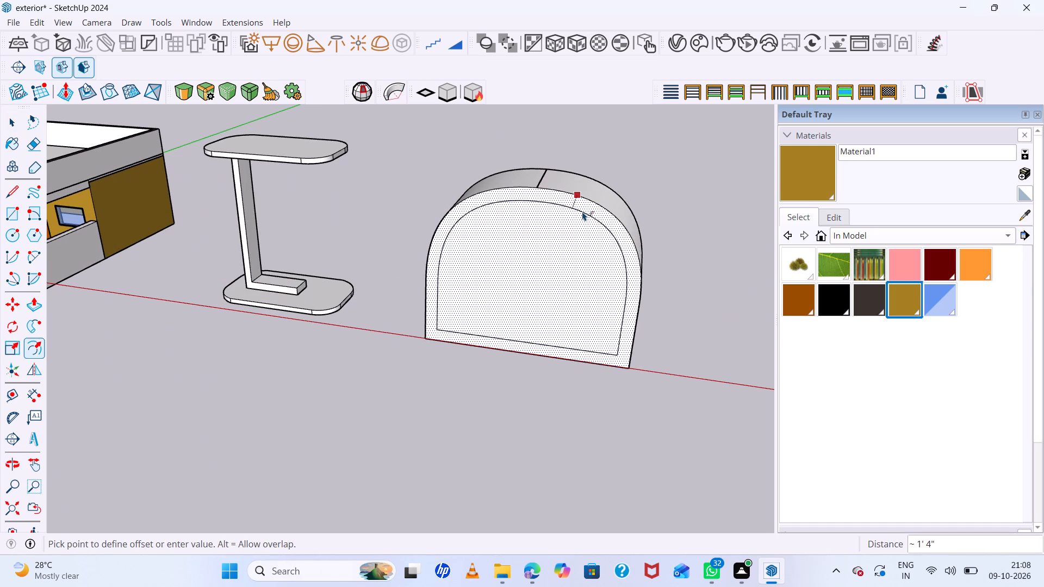
{"action": "left_click", "coordinate": [583, 209]}
{"action": "key", "text": "space"}
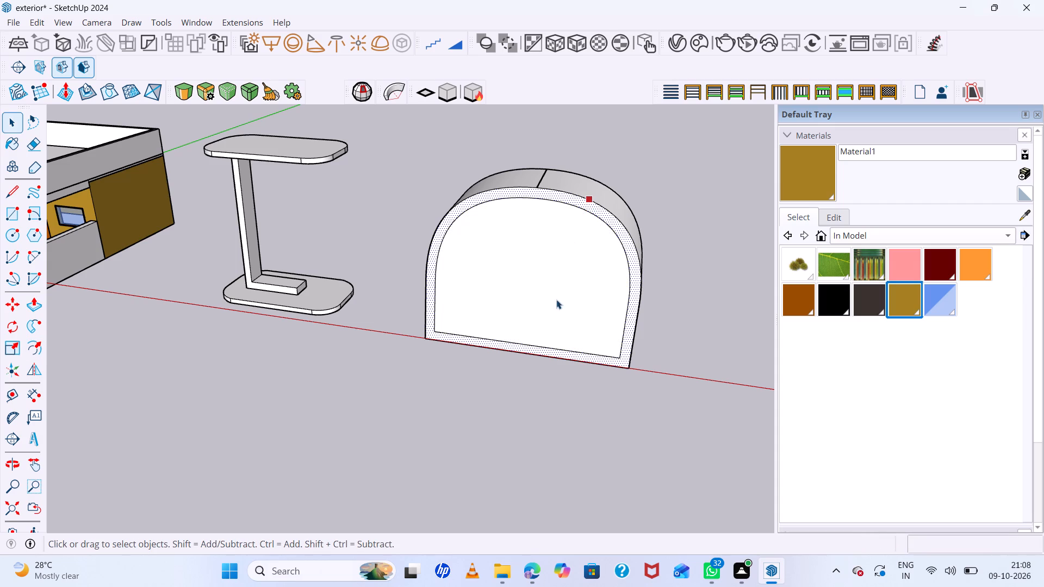
Move the inner outline's bottom edge down about 1' onto the block's base edge.
{"action": "scroll", "coordinate": [555, 348], "scroll_direction": "up", "scroll_amount": 5}
{"action": "left_click", "coordinate": [606, 349]}
{"action": "left_click", "coordinate": [608, 357]}
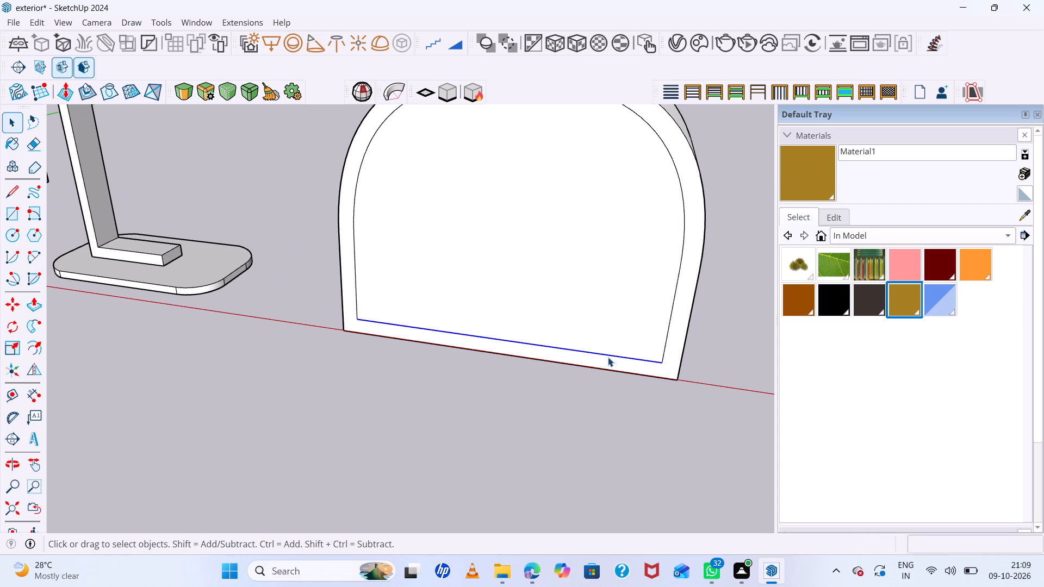
{"action": "key", "text": "m"}
{"action": "double_click", "coordinate": [610, 357]}
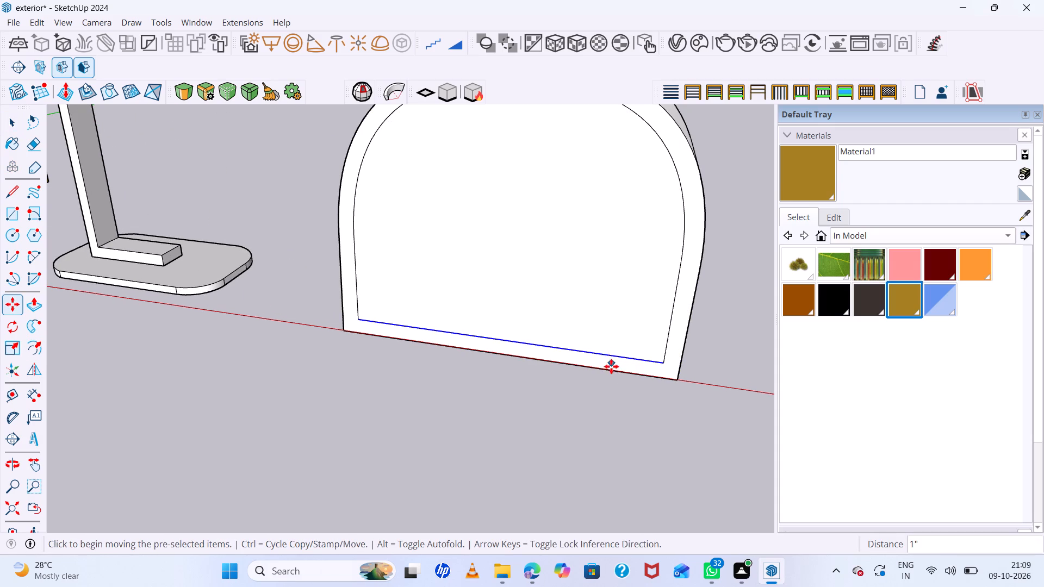
{"action": "left_click", "coordinate": [611, 356]}
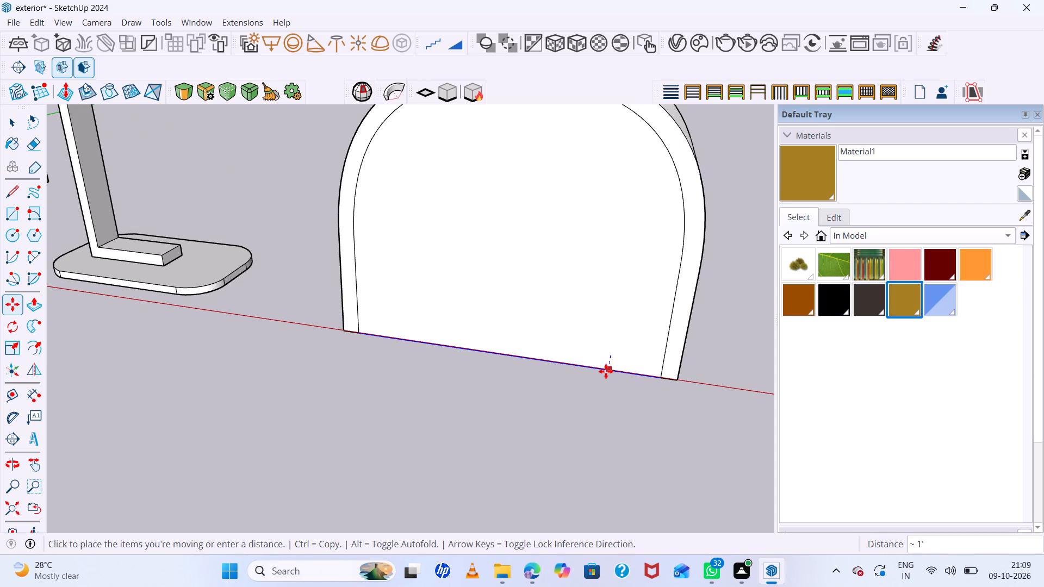
{"action": "left_click", "coordinate": [606, 371]}
Push/Pull the inner front face 7' 5" through the block's full depth to open the arch.
{"action": "scroll", "coordinate": [480, 329], "scroll_direction": "down", "scroll_amount": 7}
{"action": "scroll", "coordinate": [524, 340], "scroll_direction": "up", "scroll_amount": 1}
{"action": "middle_click_drag", "start_coordinate": [524, 340], "coordinate": [445, 340]}
{"action": "key", "text": "space"}
{"action": "left_click", "coordinate": [502, 265]}
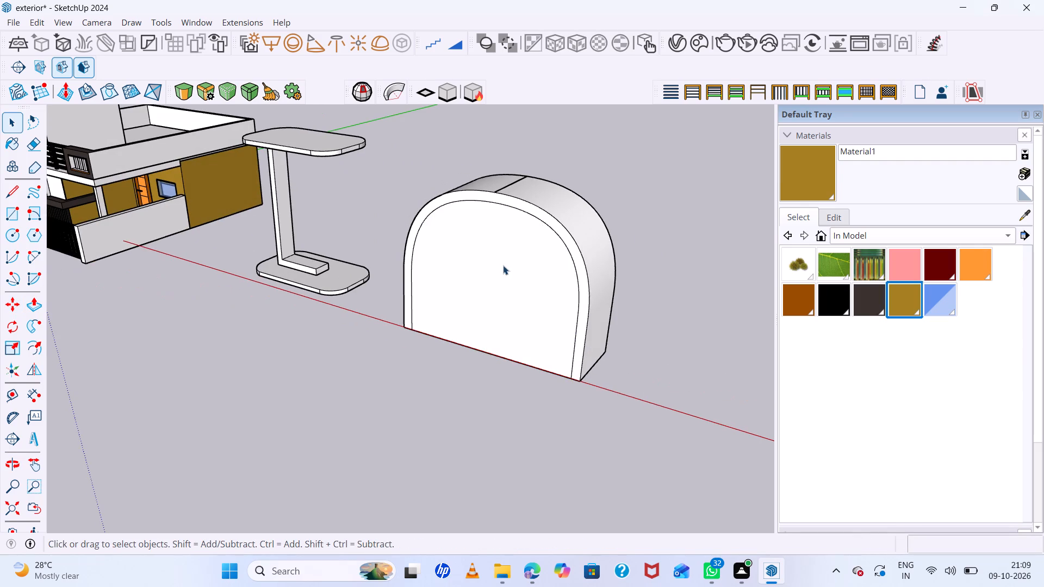
{"action": "key", "text": "p"}
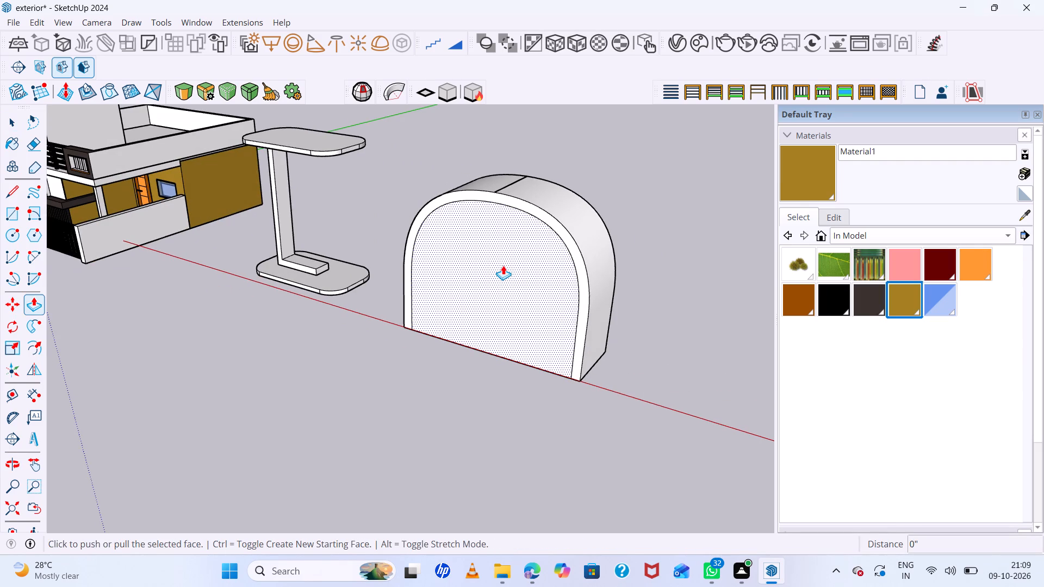
{"action": "left_click", "coordinate": [503, 265]}
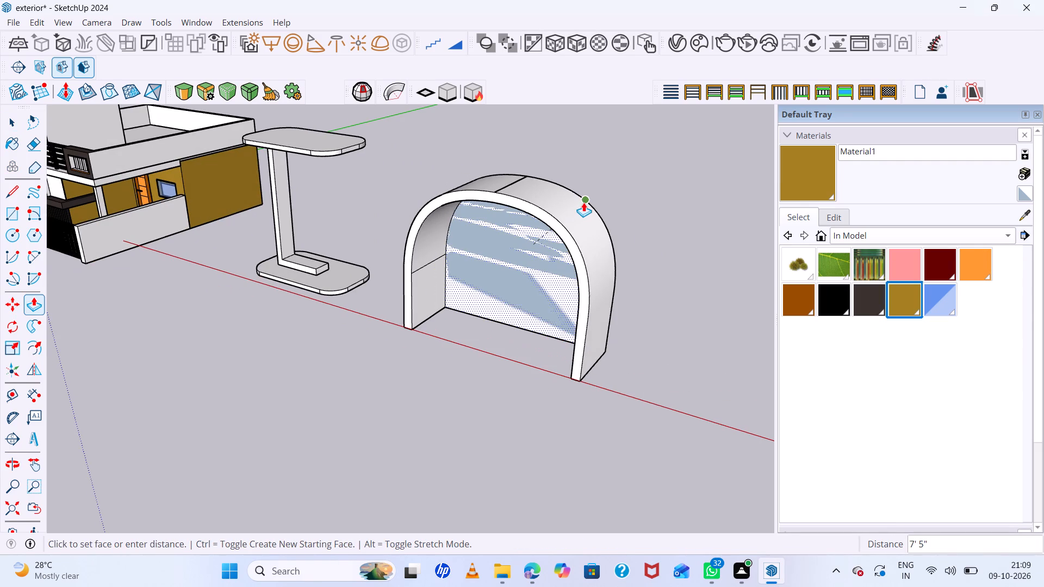
{"action": "double_click", "coordinate": [583, 202]}
Examine the hollow arch beside the slab-and-post structure and the house.
{"action": "scroll", "coordinate": [492, 265], "scroll_direction": "down", "scroll_amount": 7}
{"action": "middle_click_drag", "start_coordinate": [514, 305], "coordinate": [644, 346]}
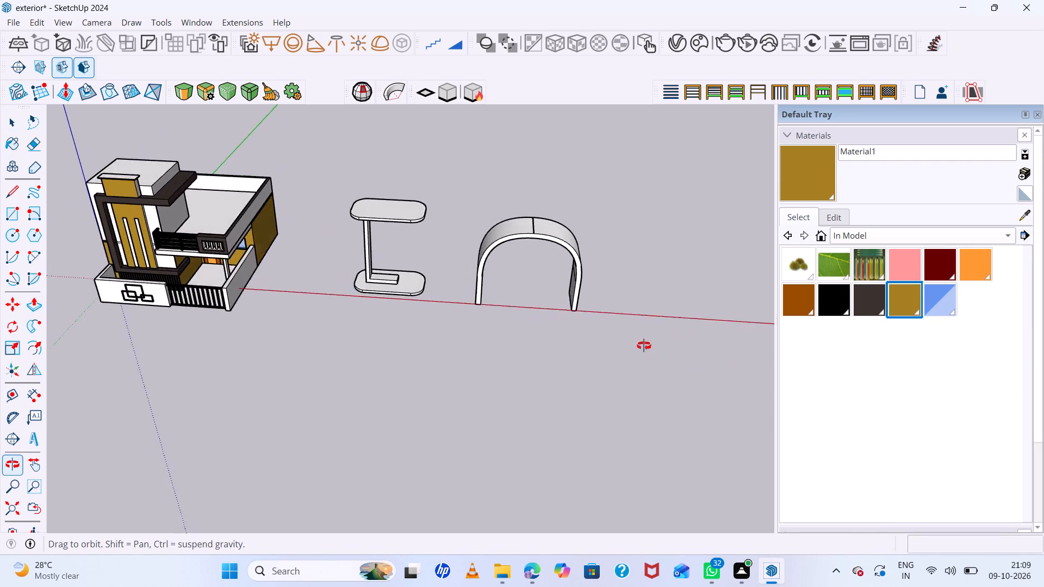
{"action": "middle_click_drag", "start_coordinate": [644, 346], "coordinate": [616, 280]}
{"action": "scroll", "coordinate": [613, 279], "scroll_direction": "up", "scroll_amount": 1}
{"action": "scroll", "coordinate": [513, 209], "scroll_direction": "down", "scroll_amount": 7}
{"action": "scroll", "coordinate": [498, 180], "scroll_direction": "up", "scroll_amount": 9}
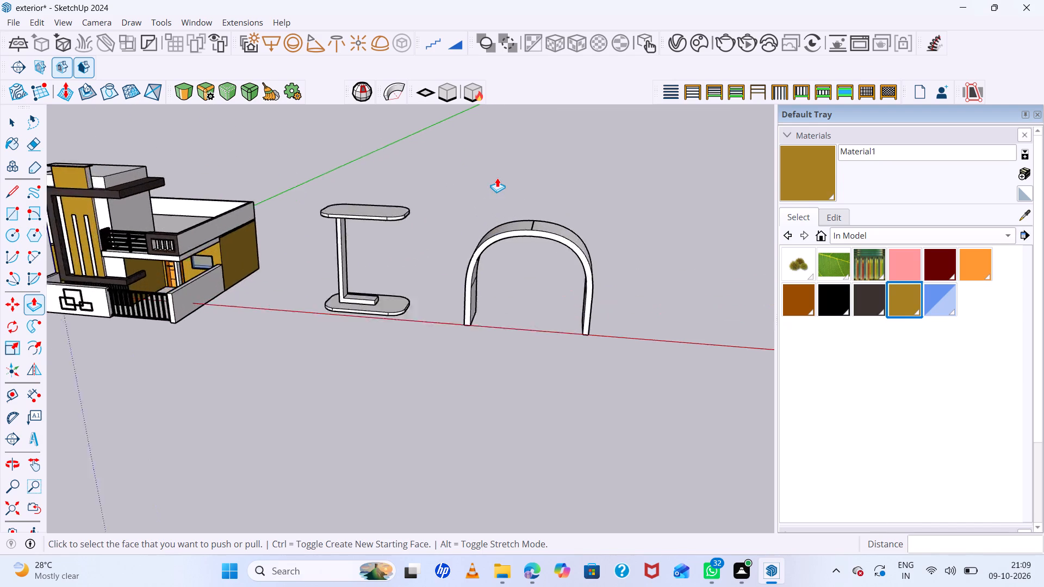
{"action": "scroll", "coordinate": [497, 178], "scroll_direction": "up", "scroll_amount": 2}
{"action": "key", "text": "space"}
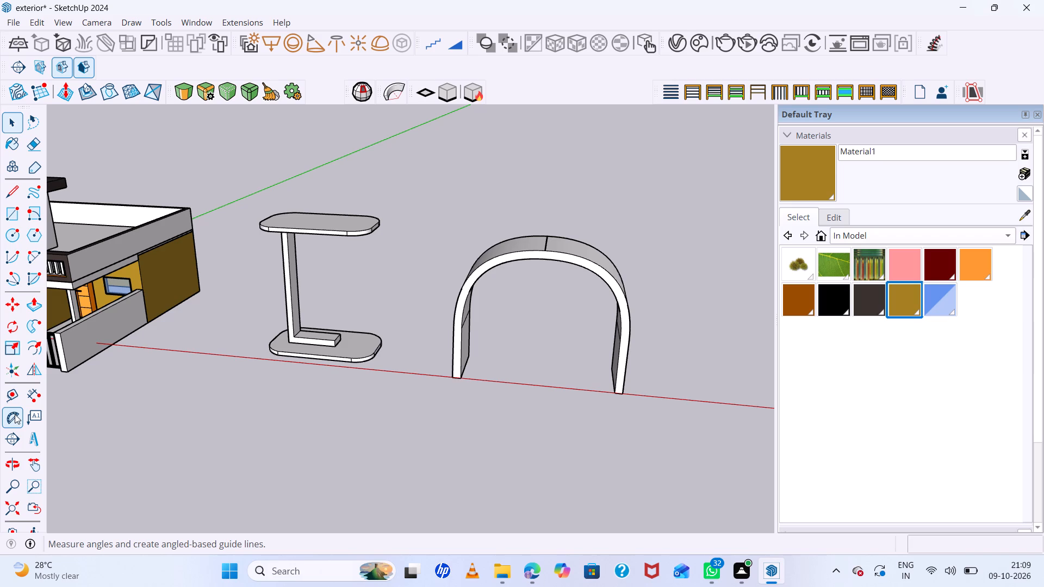
{"action": "scroll", "coordinate": [15, 414], "scroll_direction": "down", "scroll_amount": 6}
{"action": "scroll", "coordinate": [11, 272], "scroll_direction": "up", "scroll_amount": 6}
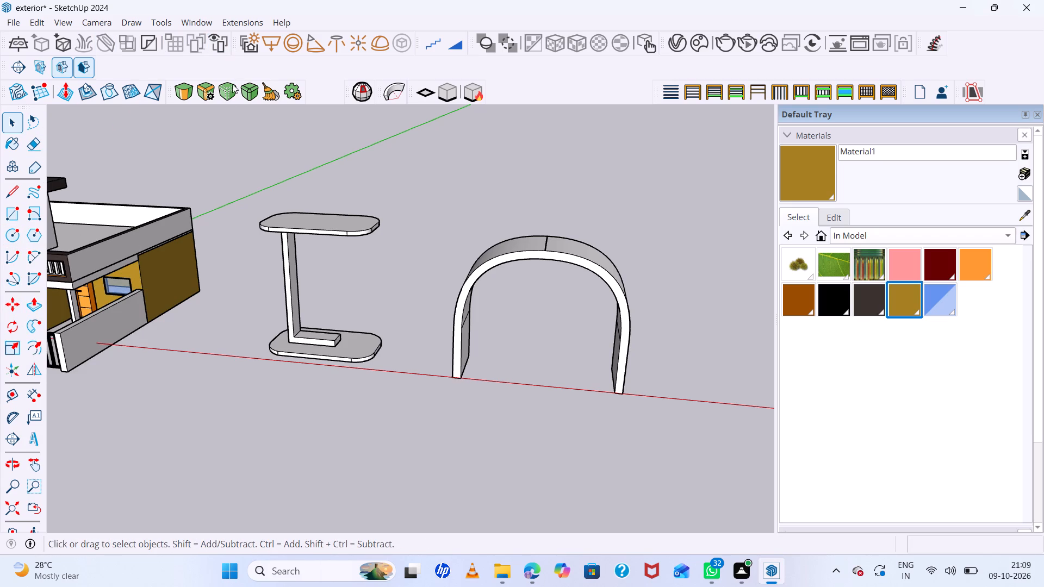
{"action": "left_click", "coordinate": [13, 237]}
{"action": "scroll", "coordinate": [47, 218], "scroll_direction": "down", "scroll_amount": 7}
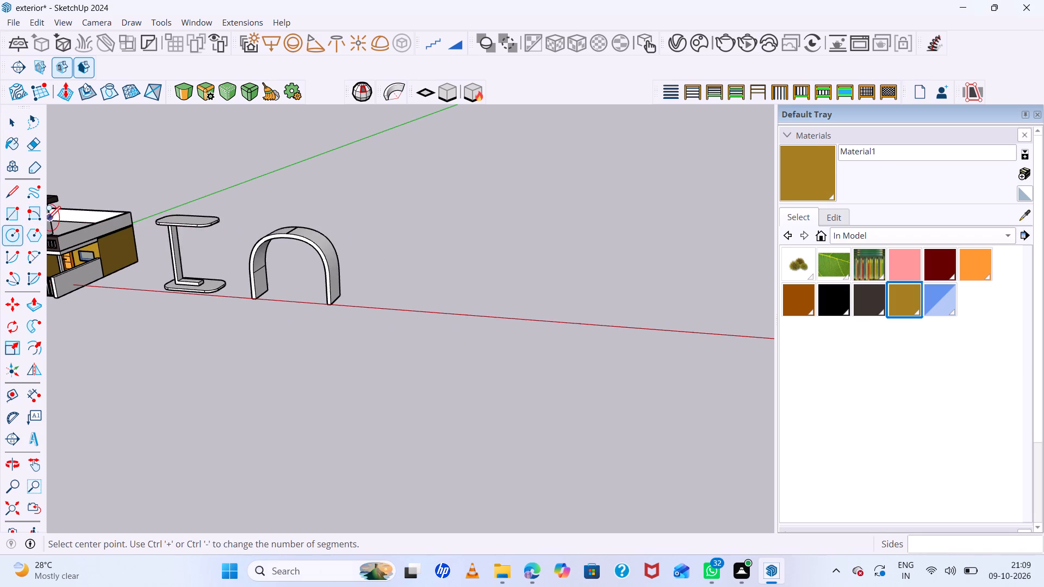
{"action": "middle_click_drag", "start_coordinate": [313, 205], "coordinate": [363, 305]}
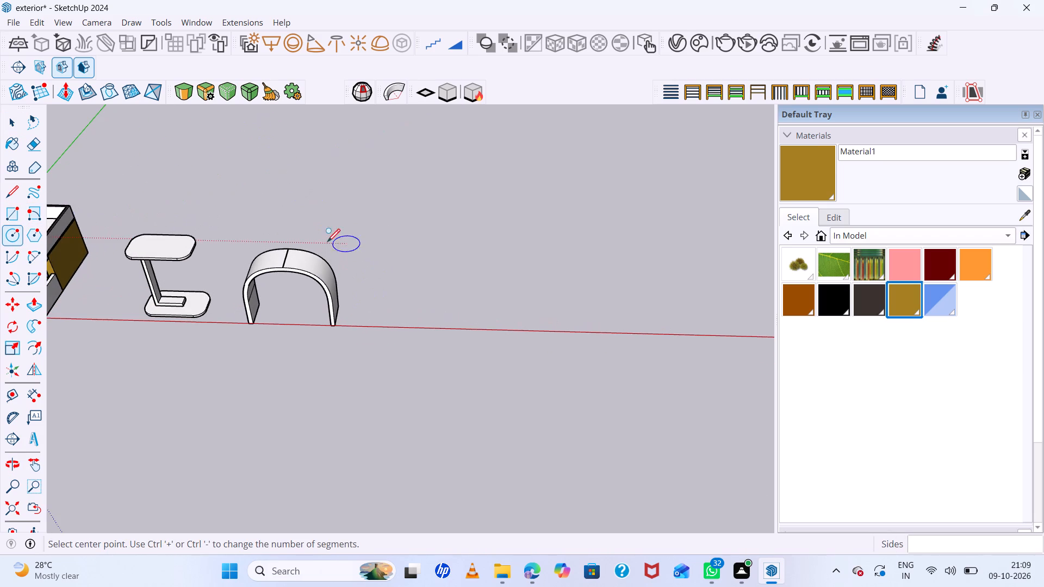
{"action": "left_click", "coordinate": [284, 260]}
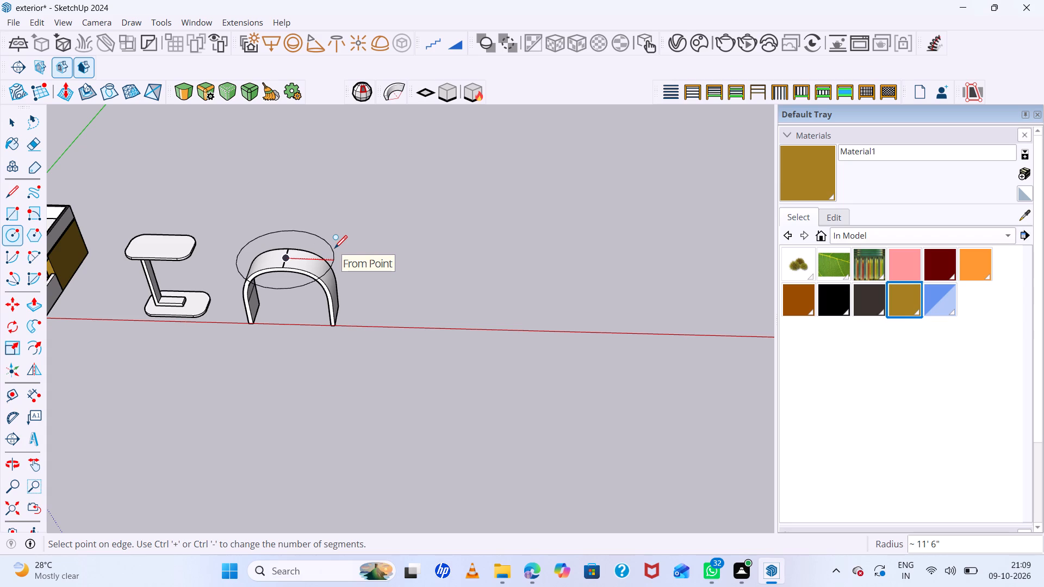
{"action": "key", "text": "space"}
Select all the connected faces and edges of the hollow arch and make them a group.
{"action": "triple_click", "coordinate": [307, 264]}
{"action": "left_click", "coordinate": [307, 264]}
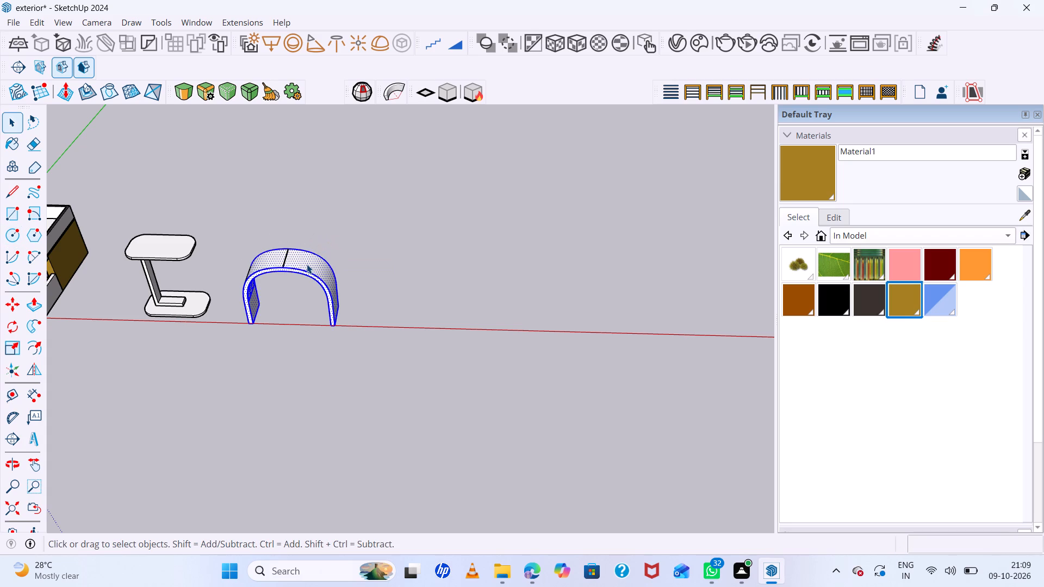
{"action": "double_click", "coordinate": [307, 264]}
{"action": "triple_click", "coordinate": [307, 264]}
{"action": "left_click", "coordinate": [307, 264]}
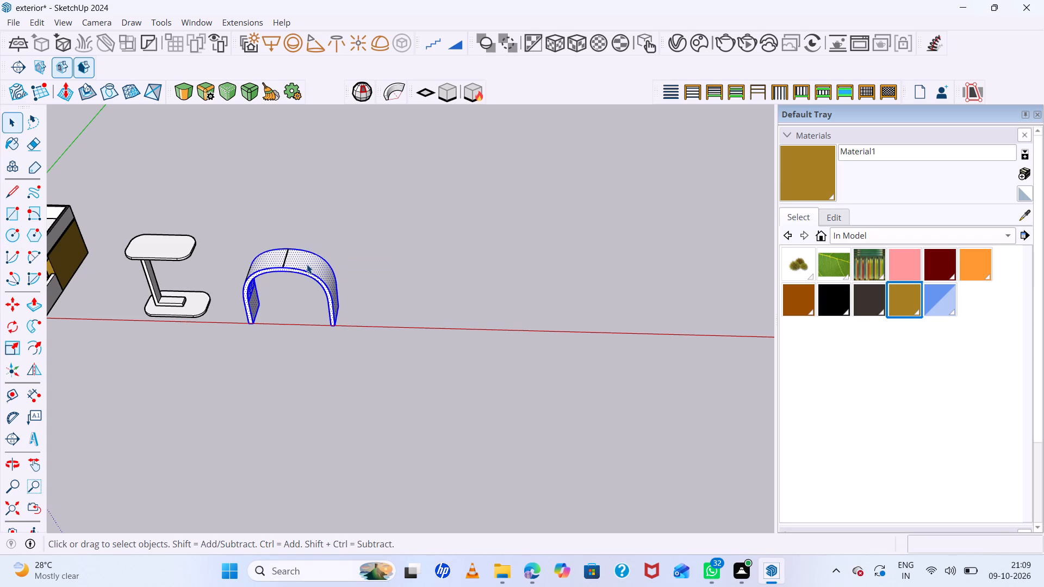
{"action": "triple_click", "coordinate": [307, 264]}
{"action": "right_click", "coordinate": [307, 264]}
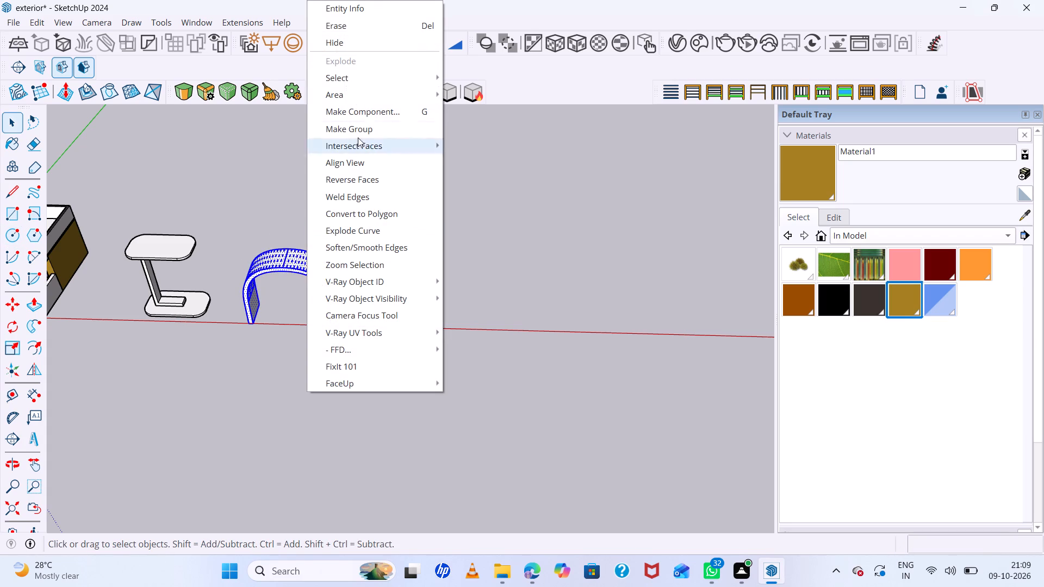
{"action": "left_click", "coordinate": [376, 128]}
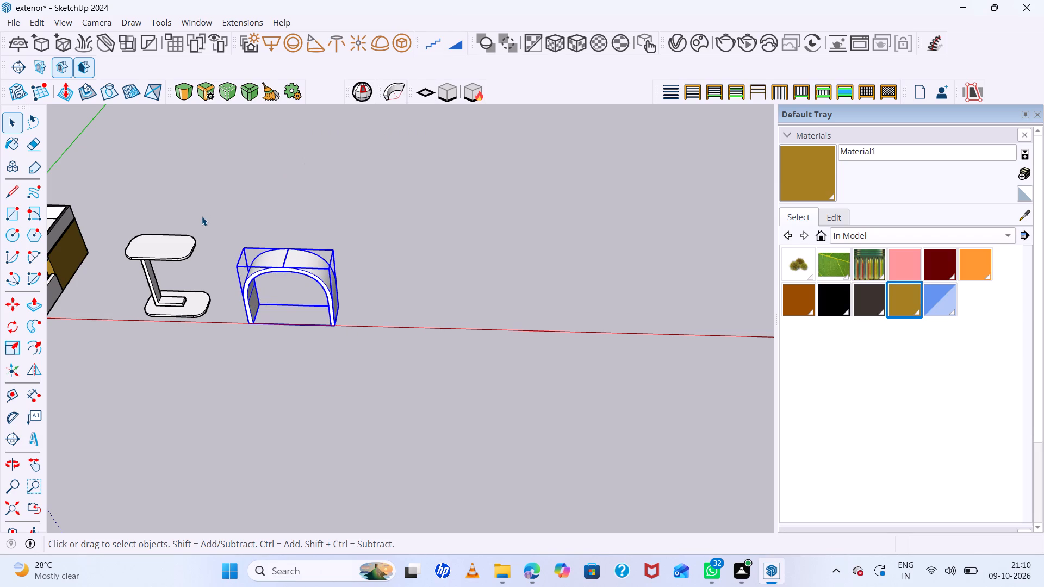
Draw a horizontal circle of about 11' 10" radius centred on the seam across the arch's top.
{"action": "key", "text": "c"}
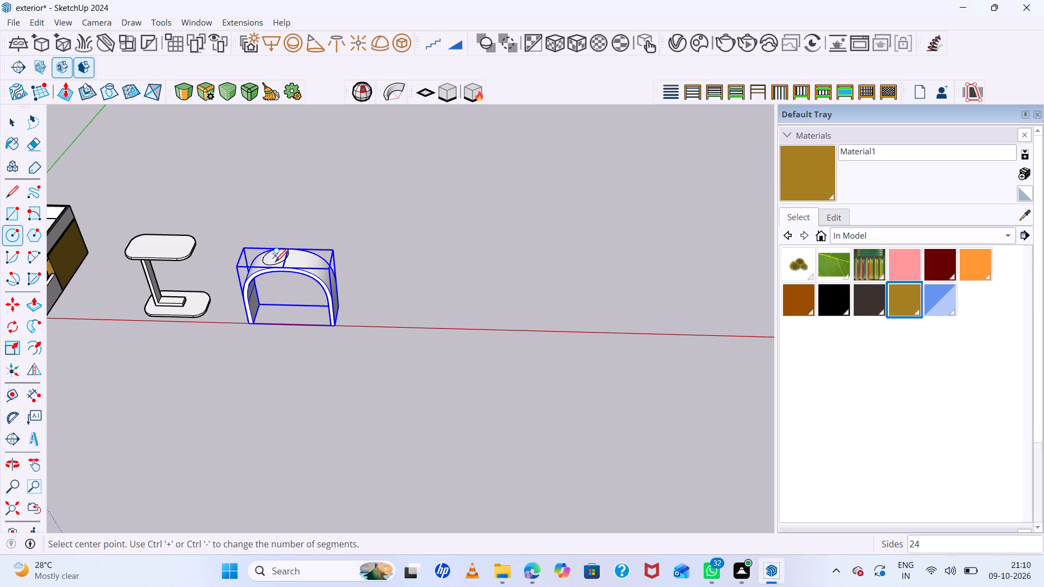
{"action": "scroll", "coordinate": [276, 263], "scroll_direction": "up", "scroll_amount": 10}
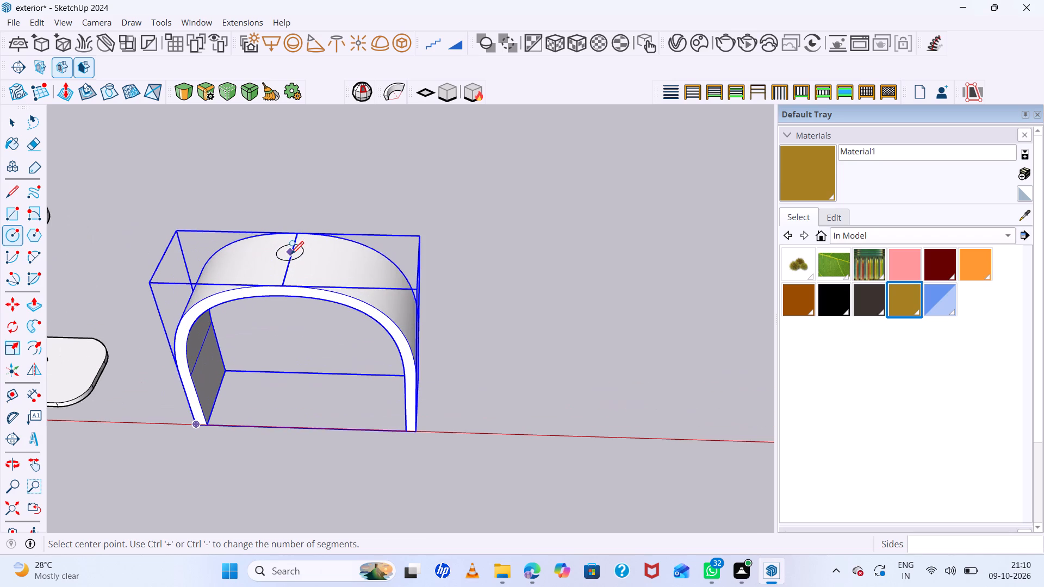
{"action": "left_click", "coordinate": [291, 253]}
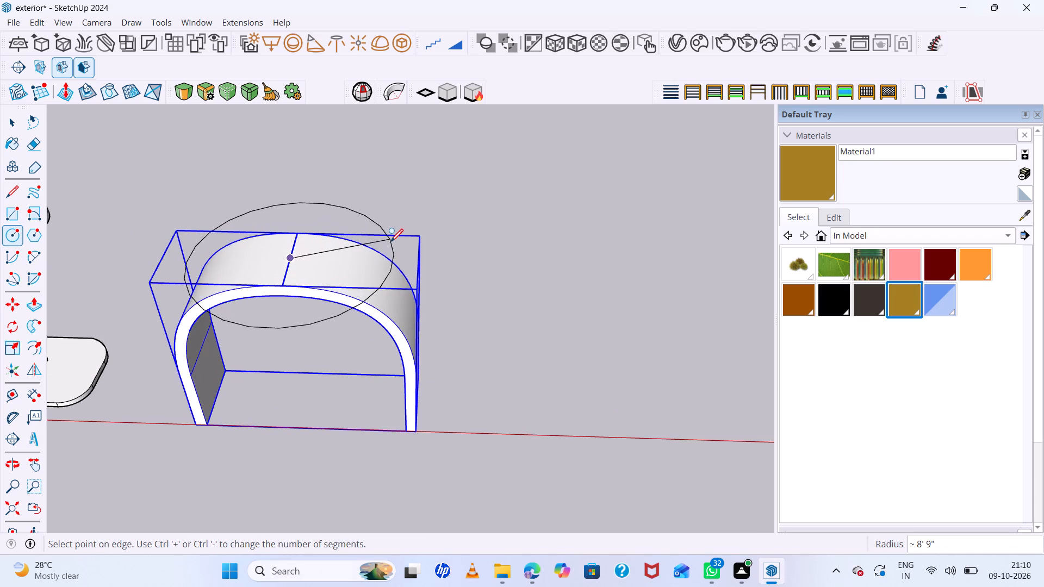
{"action": "double_click", "coordinate": [427, 240]}
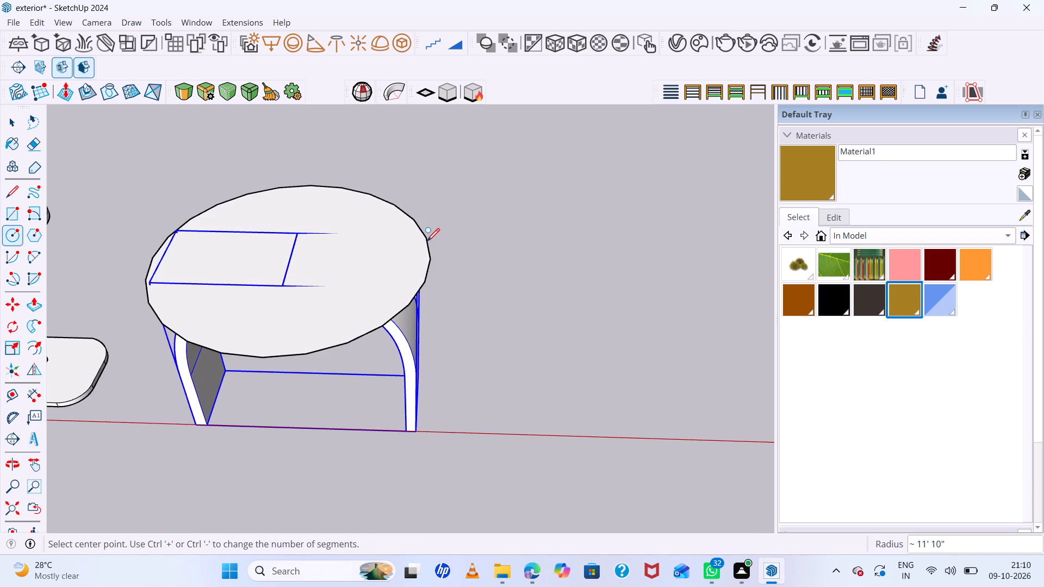
Smooth the circle on the arch by setting its segment count to 40, and finally to 100.
{"action": "type", "text": "40"}
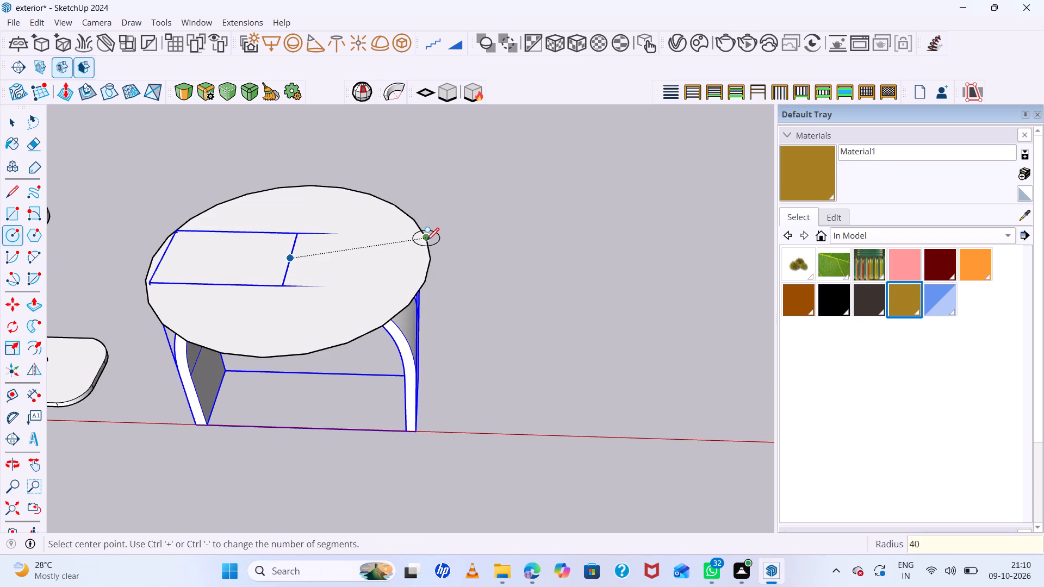
{"action": "key", "text": "s"}
{"action": "key", "text": "Return"}
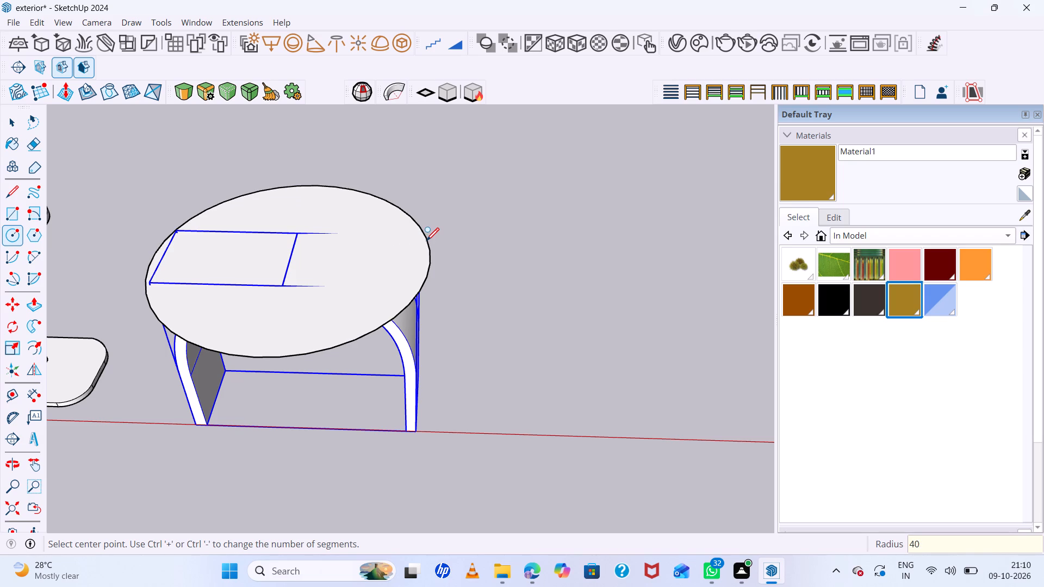
{"action": "type", "text": "10"}
{"action": "key", "text": "s"}
{"action": "key", "text": "BackSpace"}
{"action": "type", "text": "0s"}
{"action": "key", "text": "Return"}
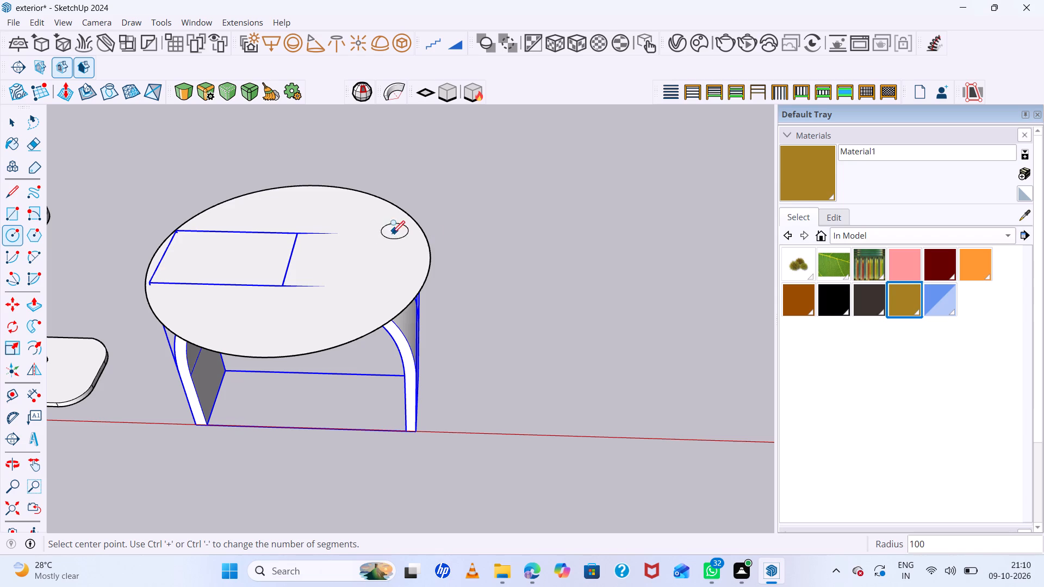
{"action": "key", "text": "space"}
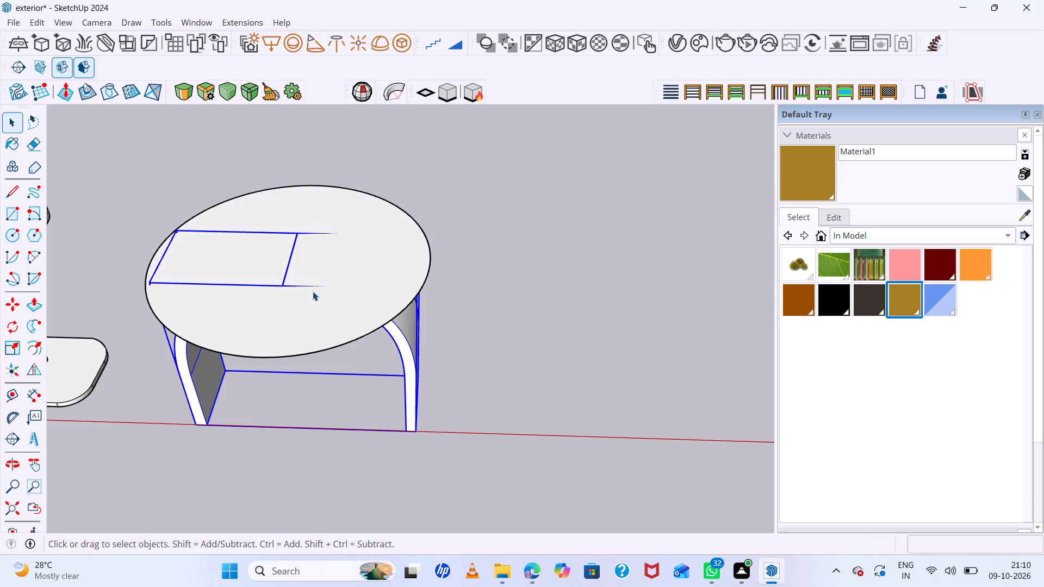
Push/Pull the circular face on top of the arch upward by 8" to form a round slab.
{"action": "key", "text": "p"}
{"action": "left_click", "coordinate": [313, 291]}
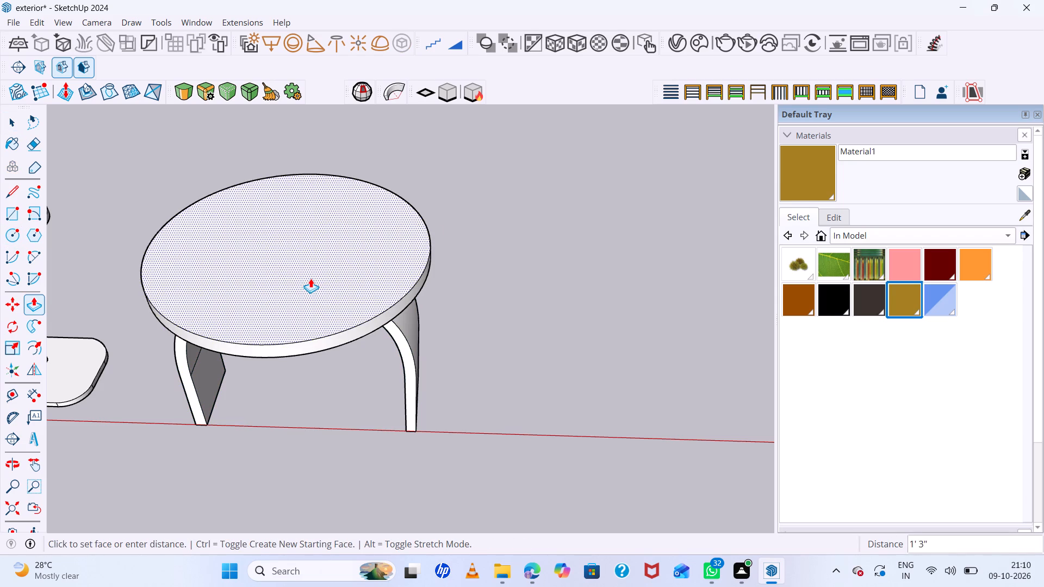
{"action": "left_click", "coordinate": [313, 284]}
Examine the round slab on its arch beside the slab-and-post structure and the house.
{"action": "scroll", "coordinate": [419, 305], "scroll_direction": "down", "scroll_amount": 5}
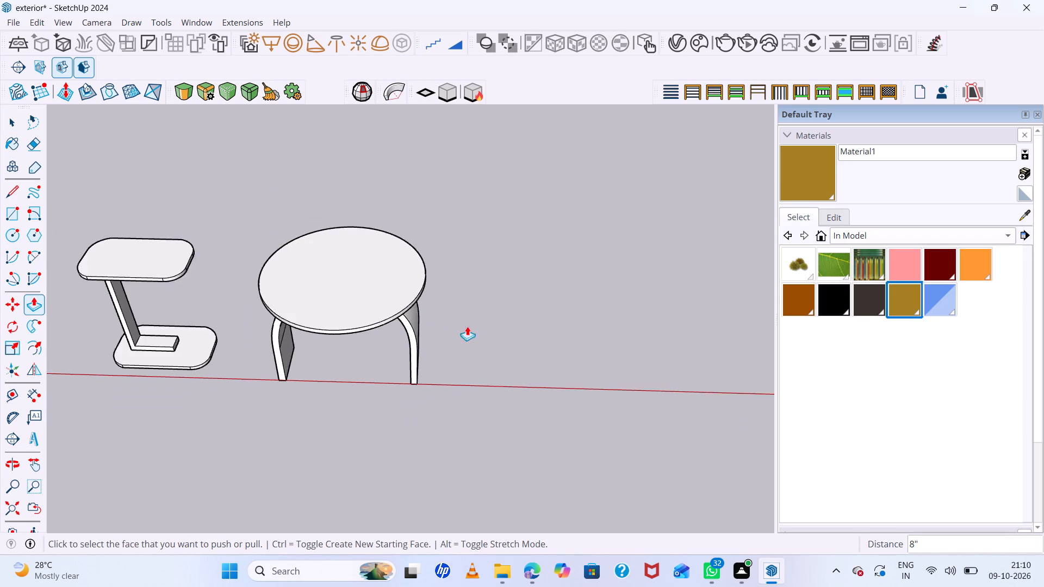
{"action": "middle_click_drag", "start_coordinate": [484, 288], "coordinate": [471, 134]}
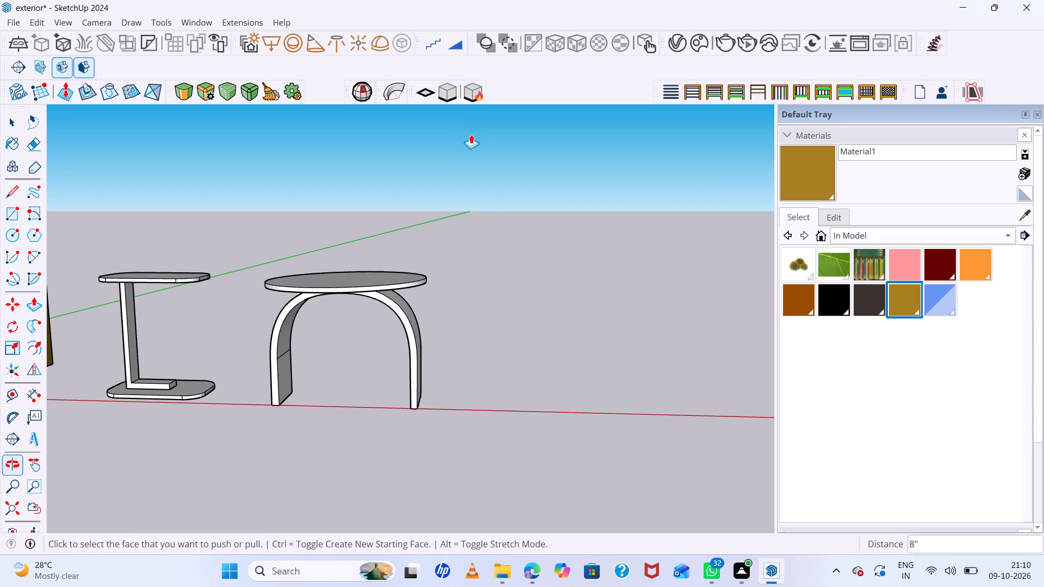
{"action": "key", "text": "space"}
{"action": "left_click", "coordinate": [499, 306]}
{"action": "scroll", "coordinate": [326, 310], "scroll_direction": "down", "scroll_amount": 6}
{"action": "middle_click_drag", "start_coordinate": [369, 326], "coordinate": [123, 377]}
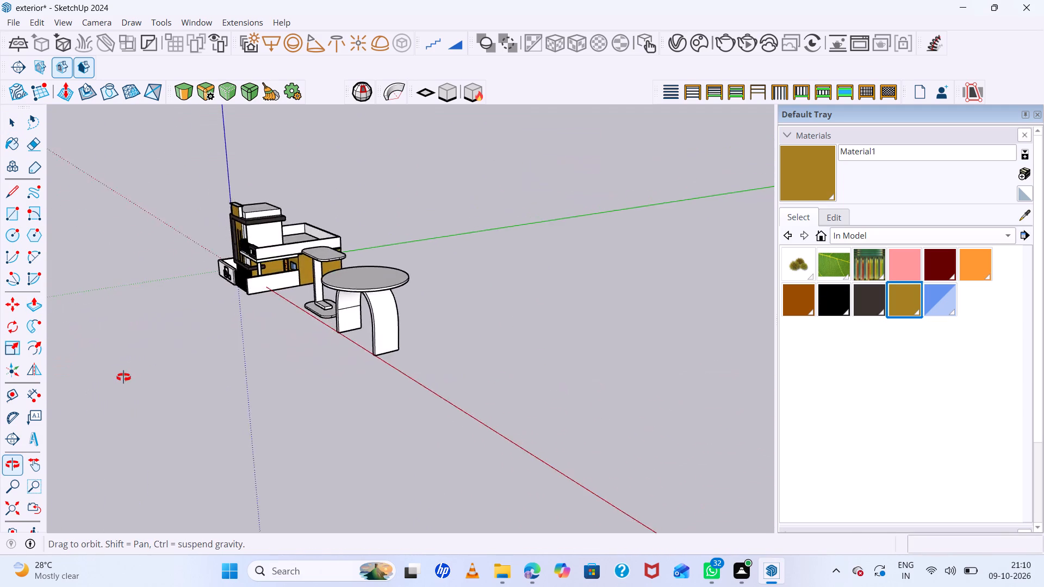
{"action": "middle_click_drag", "start_coordinate": [123, 377], "coordinate": [301, 220]}
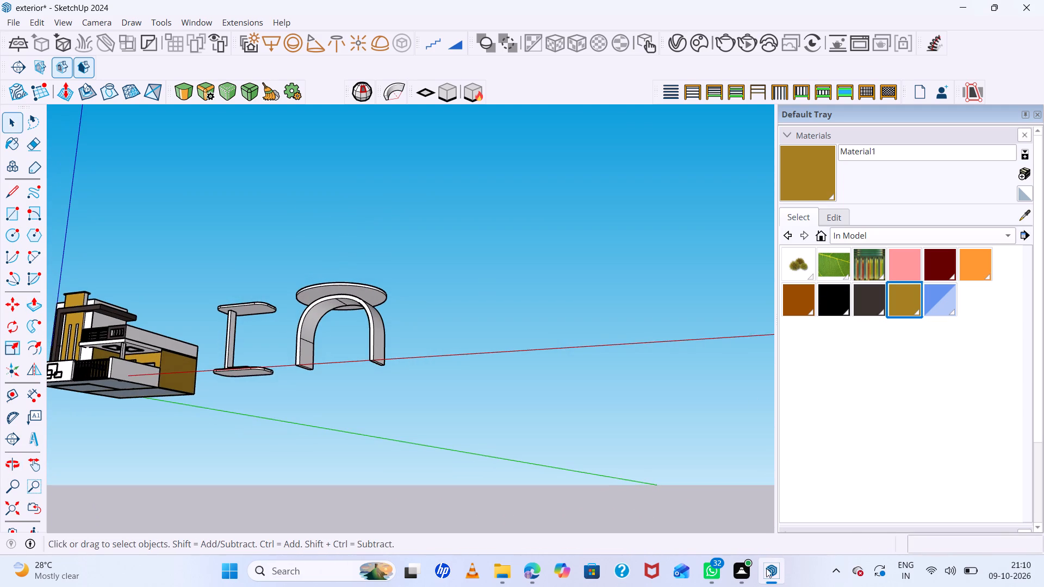
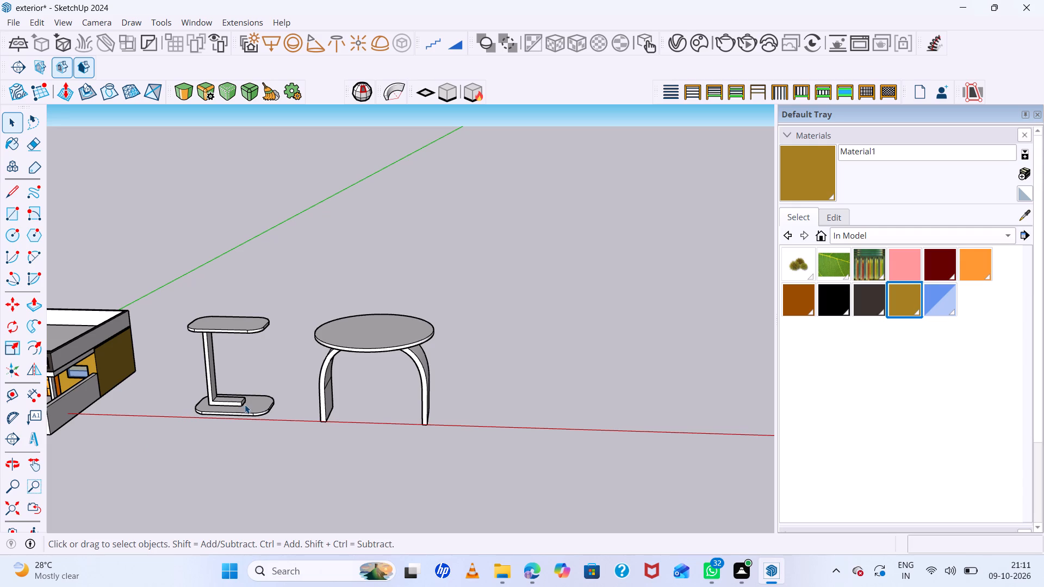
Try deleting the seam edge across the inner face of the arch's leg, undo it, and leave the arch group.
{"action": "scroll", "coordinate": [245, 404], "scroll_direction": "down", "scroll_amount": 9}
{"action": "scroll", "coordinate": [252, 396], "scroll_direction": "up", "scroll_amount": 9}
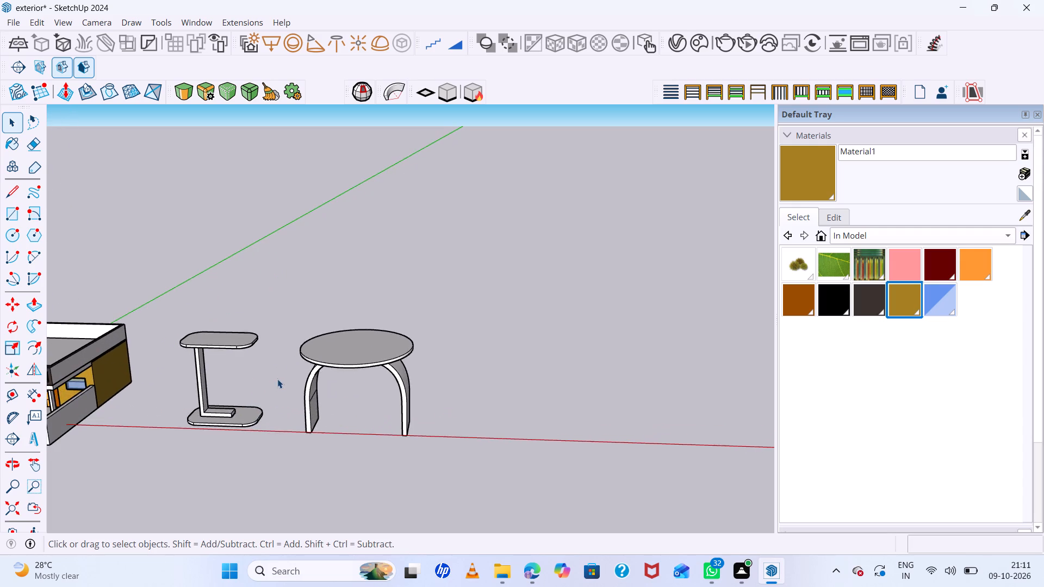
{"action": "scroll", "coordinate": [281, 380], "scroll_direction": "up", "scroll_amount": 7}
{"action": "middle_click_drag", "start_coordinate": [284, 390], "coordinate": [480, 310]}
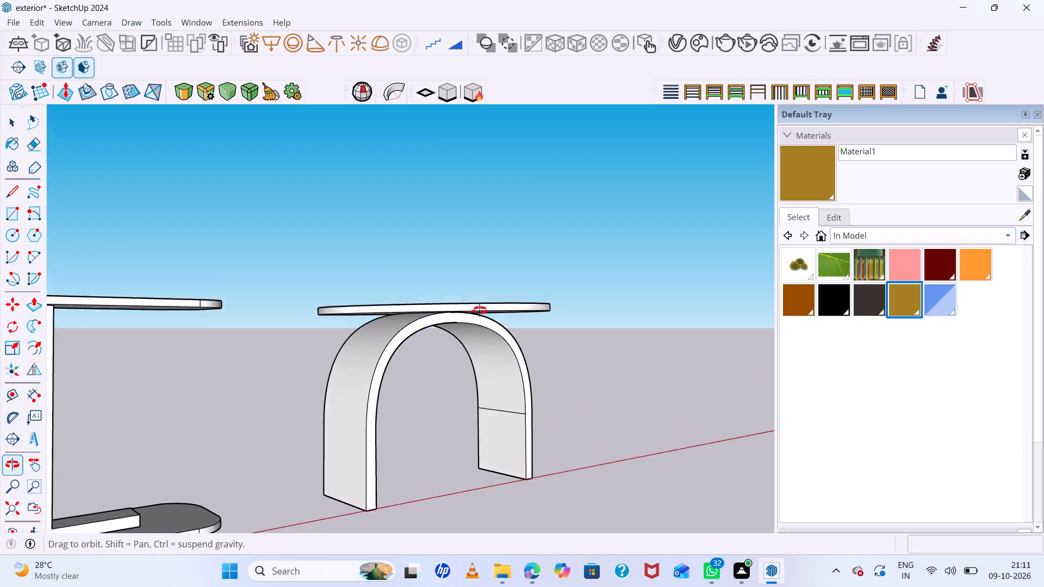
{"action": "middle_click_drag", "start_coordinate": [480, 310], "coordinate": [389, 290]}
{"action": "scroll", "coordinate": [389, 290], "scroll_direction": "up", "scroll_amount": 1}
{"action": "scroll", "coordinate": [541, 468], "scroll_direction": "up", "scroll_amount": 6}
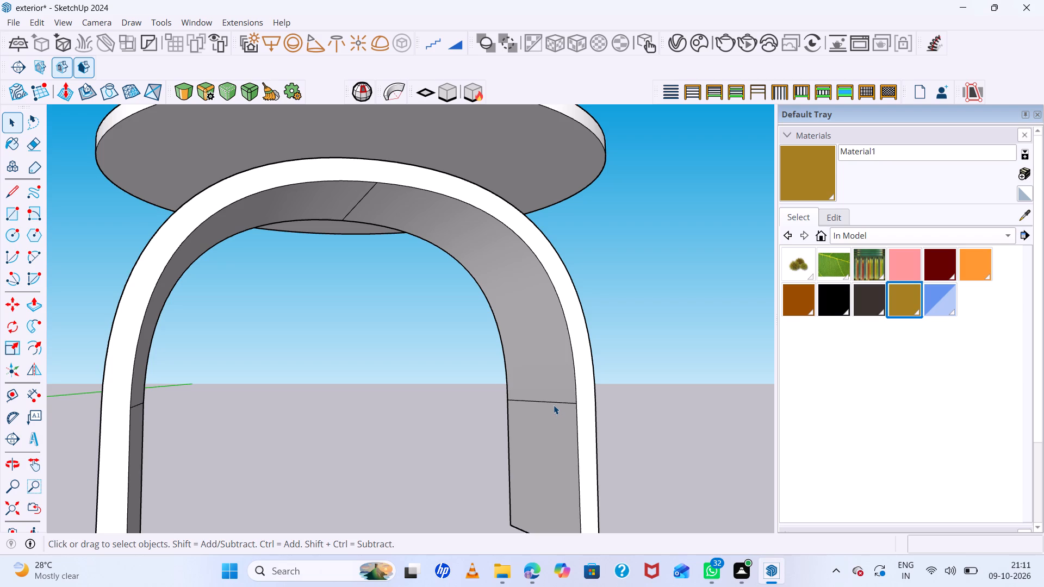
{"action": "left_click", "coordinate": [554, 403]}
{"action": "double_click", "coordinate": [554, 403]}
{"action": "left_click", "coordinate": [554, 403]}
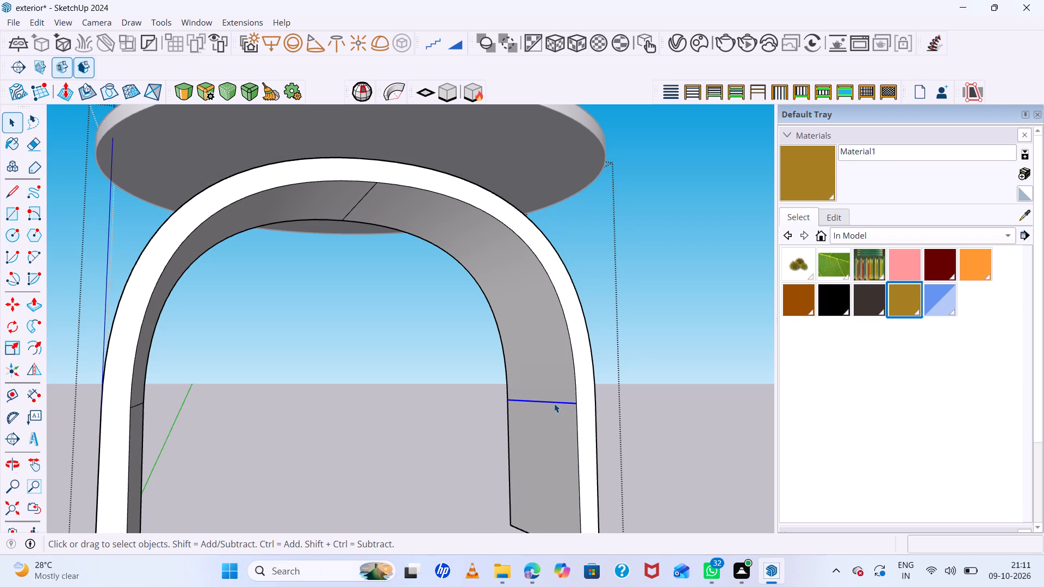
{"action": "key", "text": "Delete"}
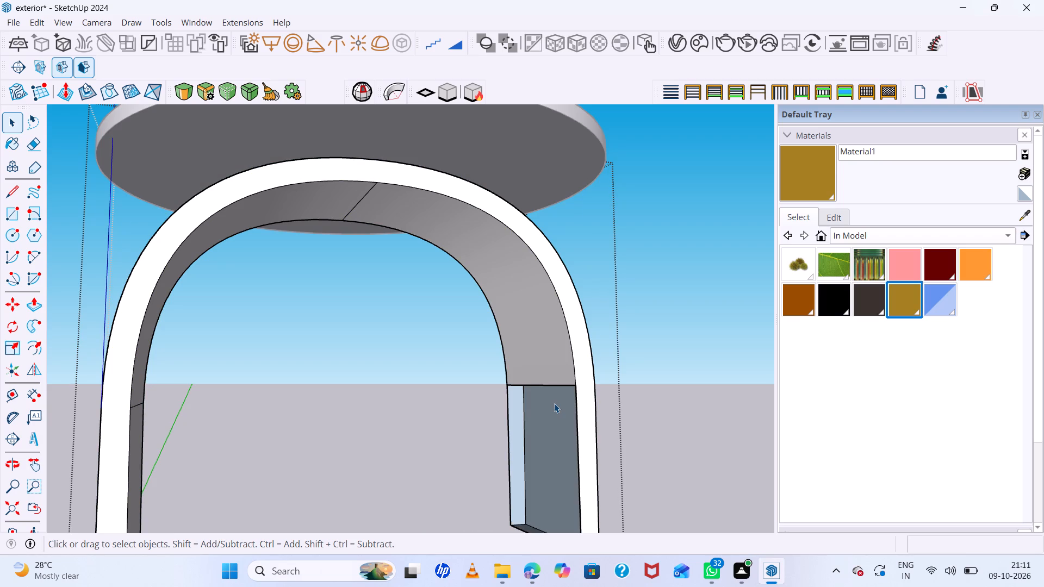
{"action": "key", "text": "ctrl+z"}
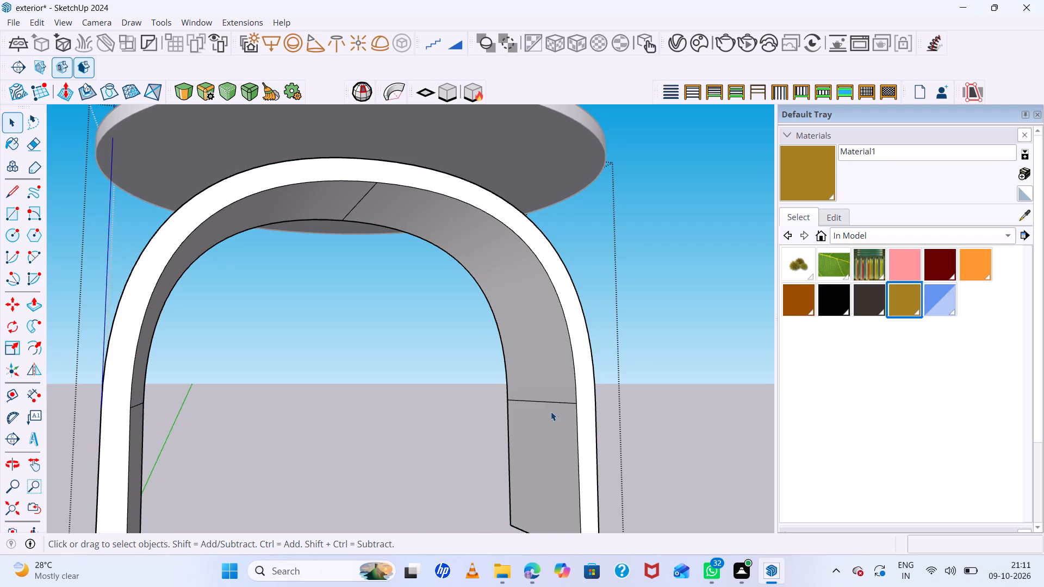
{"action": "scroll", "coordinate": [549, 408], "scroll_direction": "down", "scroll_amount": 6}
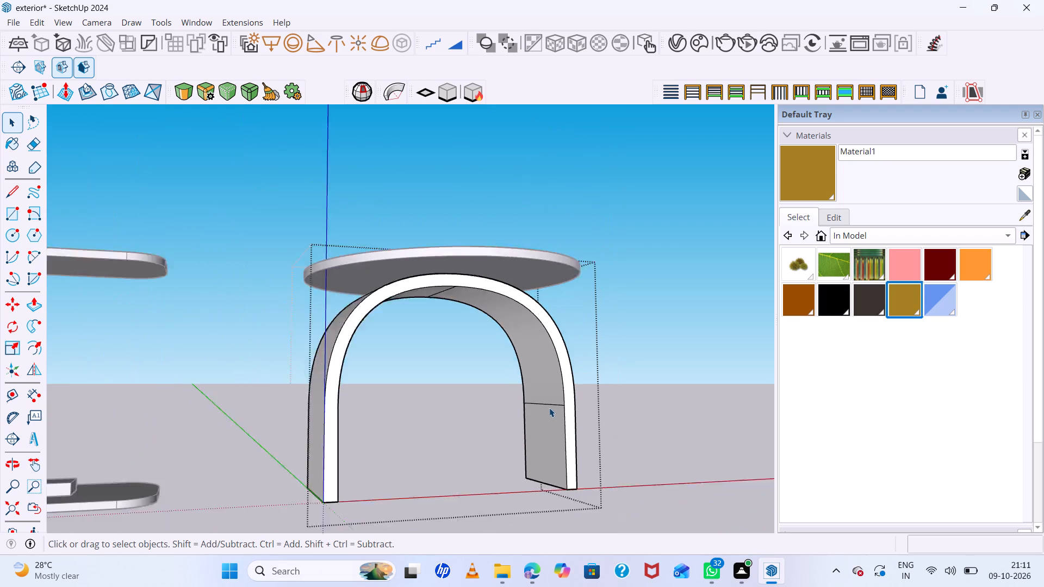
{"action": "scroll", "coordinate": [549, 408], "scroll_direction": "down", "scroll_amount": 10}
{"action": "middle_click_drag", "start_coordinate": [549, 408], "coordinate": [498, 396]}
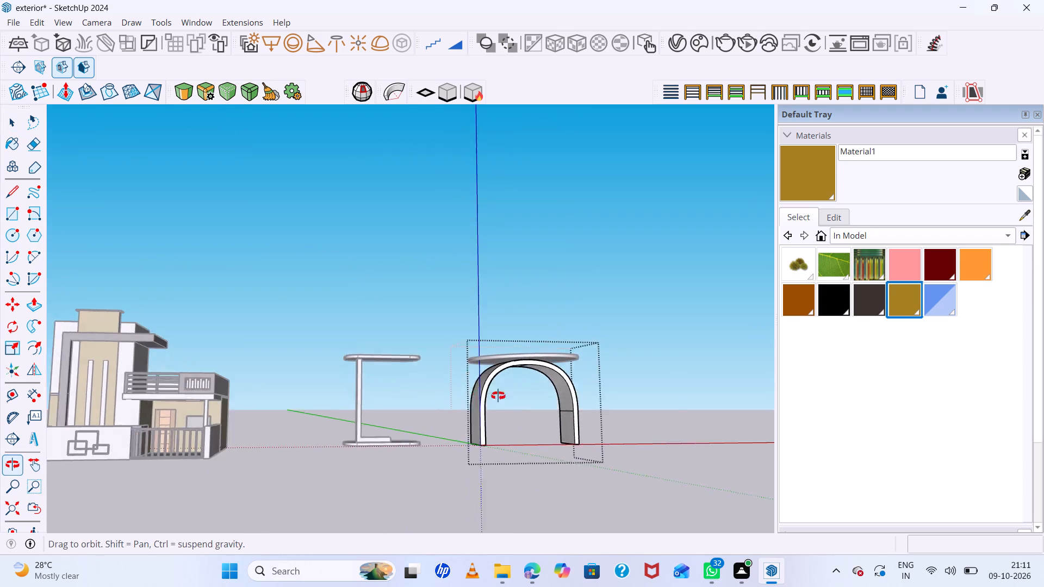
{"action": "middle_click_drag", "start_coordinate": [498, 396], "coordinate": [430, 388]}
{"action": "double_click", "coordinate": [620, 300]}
Examine the round slab on its arch and the slab-and-post structure beside the house from several angles.
{"action": "scroll", "coordinate": [366, 332], "scroll_direction": "down", "scroll_amount": 7}
{"action": "middle_click_drag", "start_coordinate": [557, 348], "coordinate": [468, 415]}
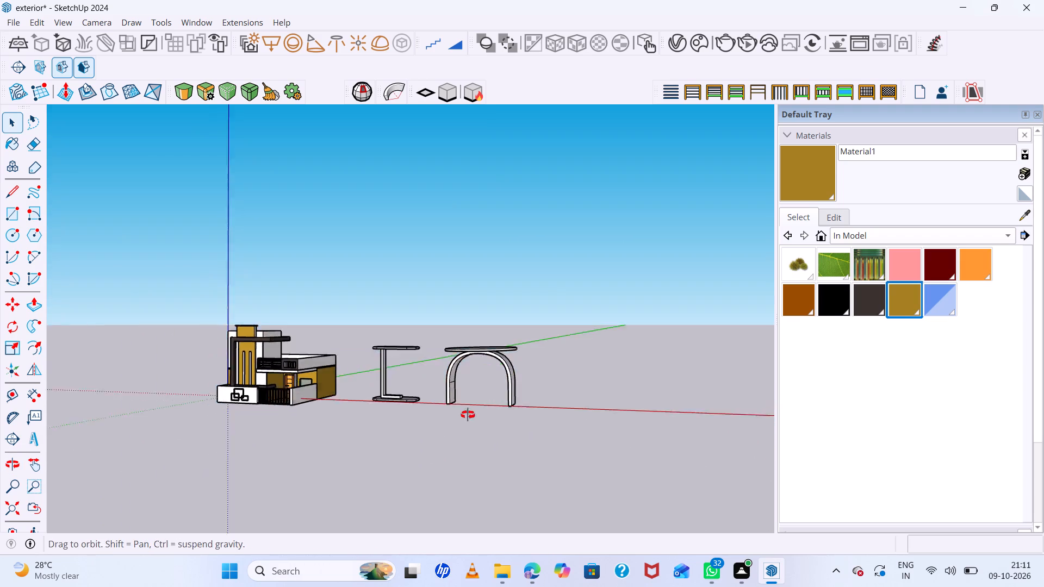
{"action": "middle_click_drag", "start_coordinate": [468, 415], "coordinate": [451, 427]}
{"action": "middle_click", "coordinate": [451, 427]}
{"action": "scroll", "coordinate": [484, 407], "scroll_direction": "up", "scroll_amount": 14}
{"action": "scroll", "coordinate": [487, 390], "scroll_direction": "down", "scroll_amount": 15}
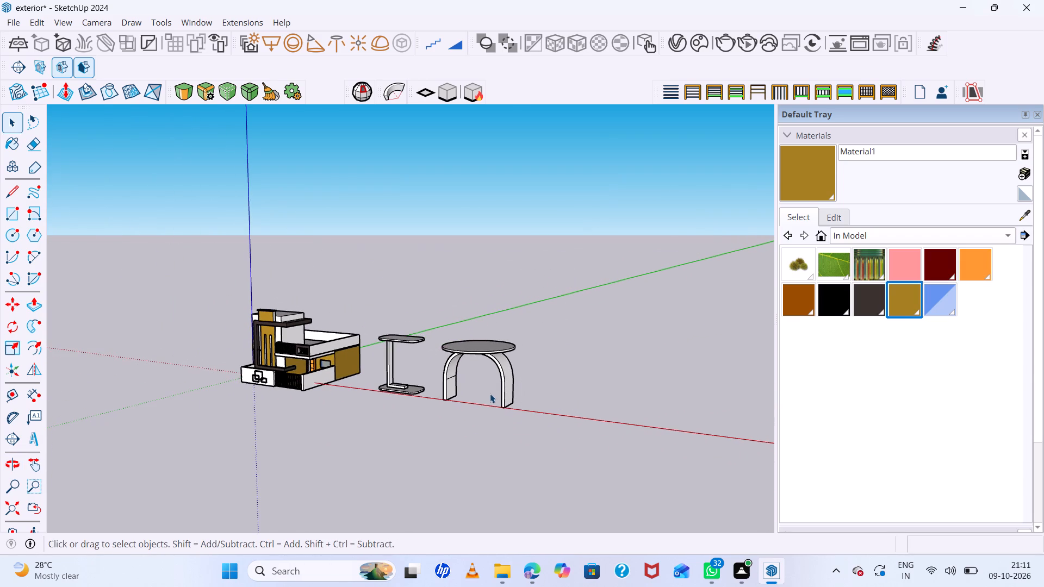
{"action": "left_click", "coordinate": [576, 353]}
{"action": "scroll", "coordinate": [496, 357], "scroll_direction": "up", "scroll_amount": 10}
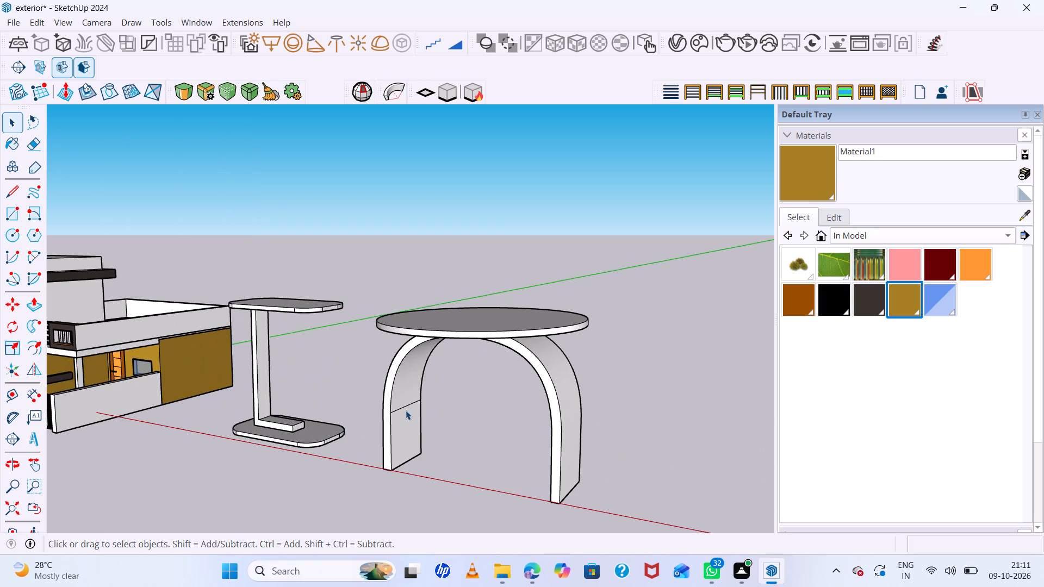
{"action": "scroll", "coordinate": [443, 403], "scroll_direction": "down", "scroll_amount": 7}
{"action": "middle_click_drag", "start_coordinate": [477, 401], "coordinate": [695, 564]}
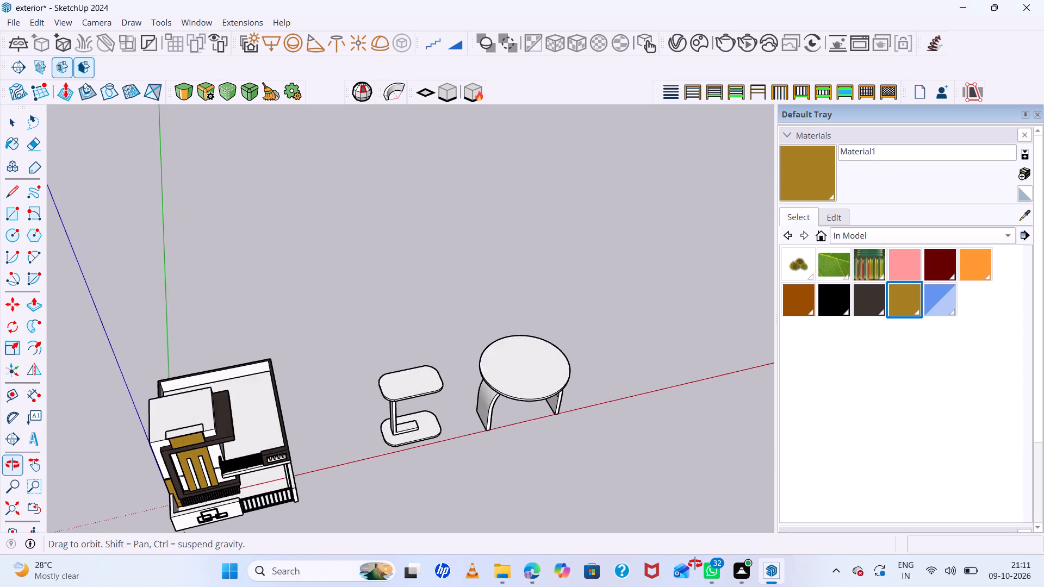
{"action": "middle_click_drag", "start_coordinate": [695, 564], "coordinate": [402, 585]}
{"action": "middle_click_drag", "start_coordinate": [402, 584], "coordinate": [406, 577]}
{"action": "scroll", "coordinate": [434, 467], "scroll_direction": "up", "scroll_amount": 3}
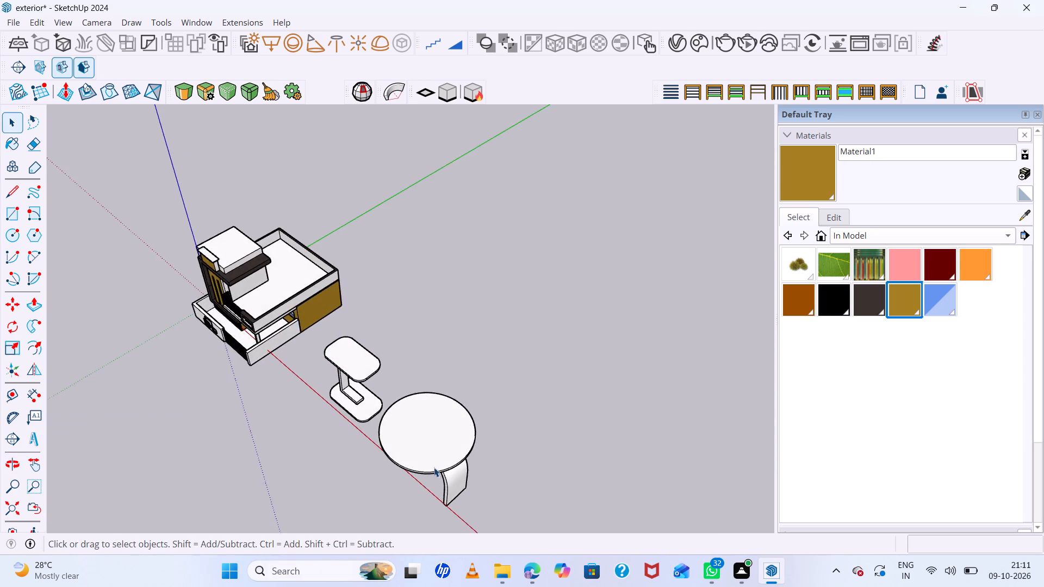
{"action": "scroll", "coordinate": [434, 467], "scroll_direction": "up", "scroll_amount": 4}
{"action": "middle_click_drag", "start_coordinate": [425, 445], "coordinate": [607, 316]}
{"action": "scroll", "coordinate": [394, 332], "scroll_direction": "up", "scroll_amount": 1}
{"action": "scroll", "coordinate": [327, 337], "scroll_direction": "down", "scroll_amount": 14}
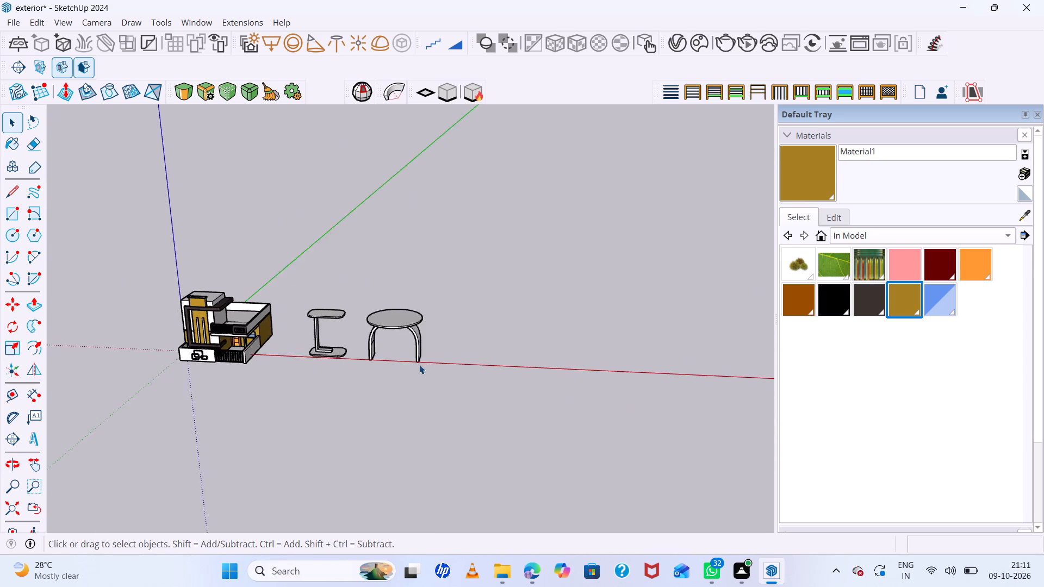
{"action": "scroll", "coordinate": [419, 365], "scroll_direction": "up", "scroll_amount": 12}
{"action": "middle_click_drag", "start_coordinate": [516, 342], "coordinate": [605, 299]}
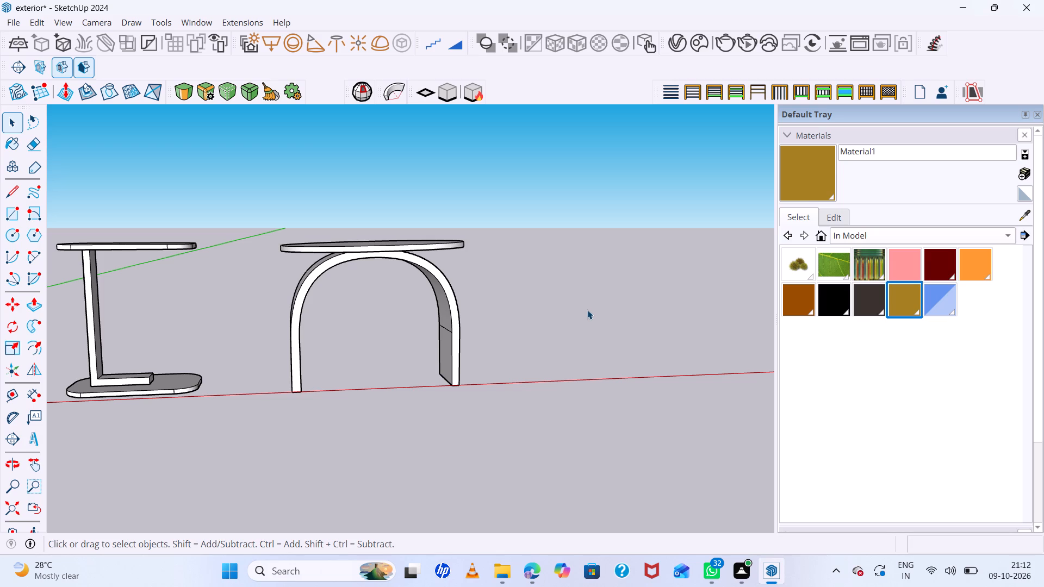
{"action": "scroll", "coordinate": [606, 273], "scroll_direction": "down", "scroll_amount": 9}
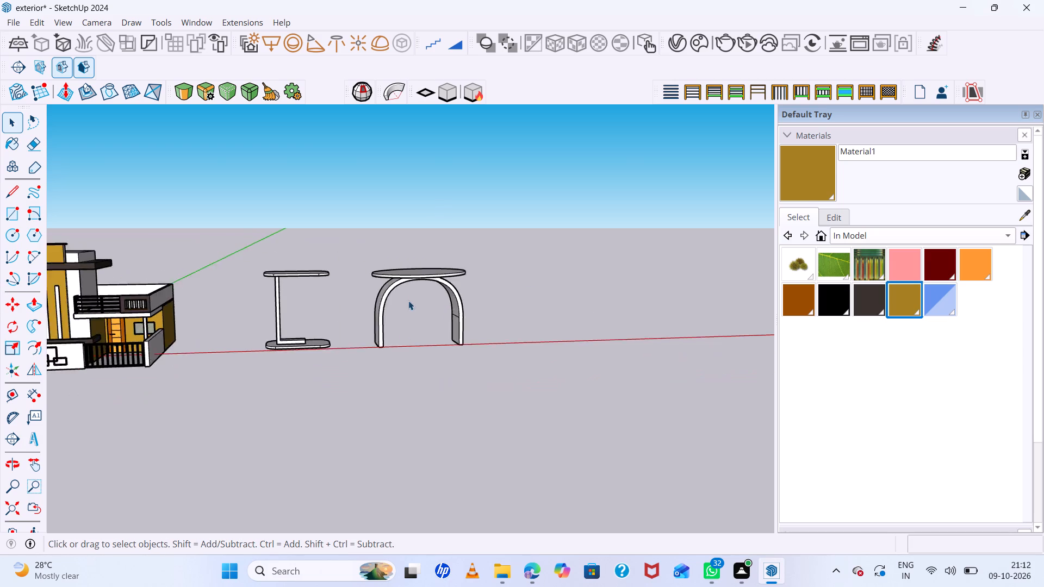
{"action": "scroll", "coordinate": [408, 301], "scroll_direction": "down", "scroll_amount": 7}
{"action": "middle_click_drag", "start_coordinate": [560, 284], "coordinate": [413, 395]}
{"action": "middle_click", "coordinate": [409, 395]}
{"action": "scroll", "coordinate": [385, 295], "scroll_direction": "up", "scroll_amount": 13}
{"action": "middle_click_drag", "start_coordinate": [768, 247], "coordinate": [817, 237]}
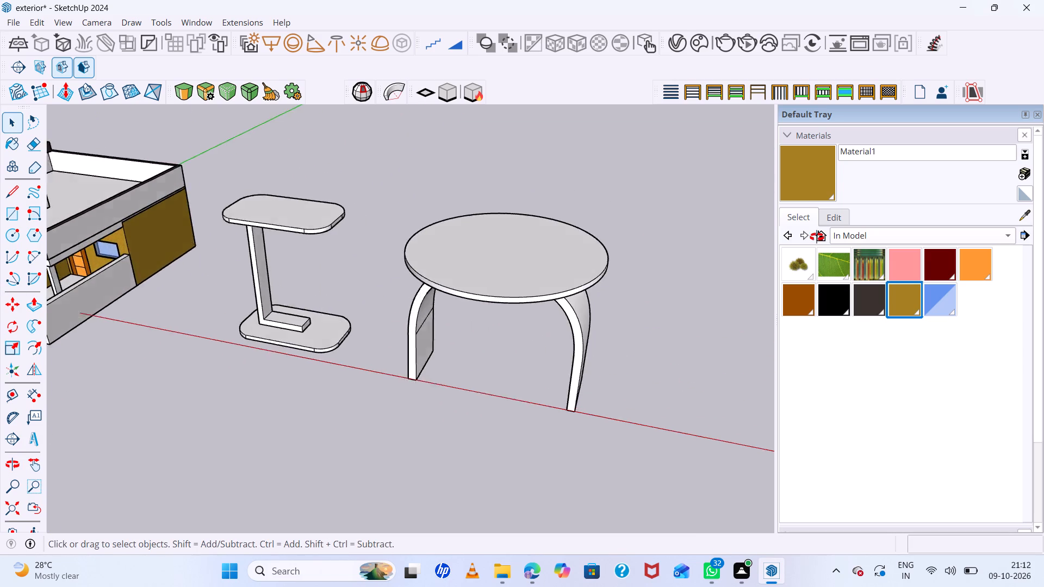
{"action": "middle_click_drag", "start_coordinate": [817, 237], "coordinate": [847, 227]}
{"action": "scroll", "coordinate": [490, 300], "scroll_direction": "down", "scroll_amount": 8}
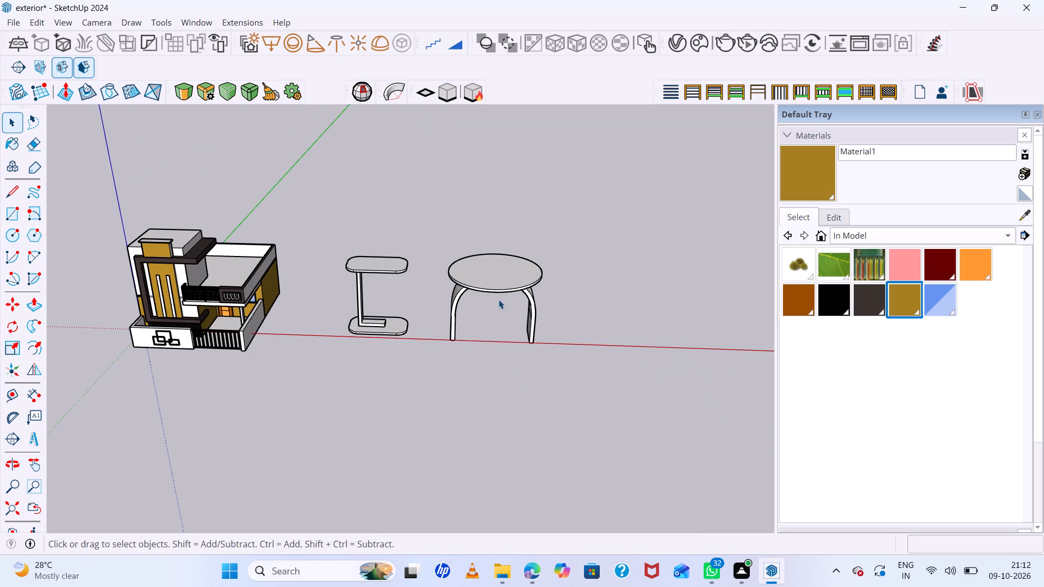
Paint the arch under the round slab with Wood Veneer 01 from the Wood materials.
{"action": "scroll", "coordinate": [500, 299], "scroll_direction": "up", "scroll_amount": 5}
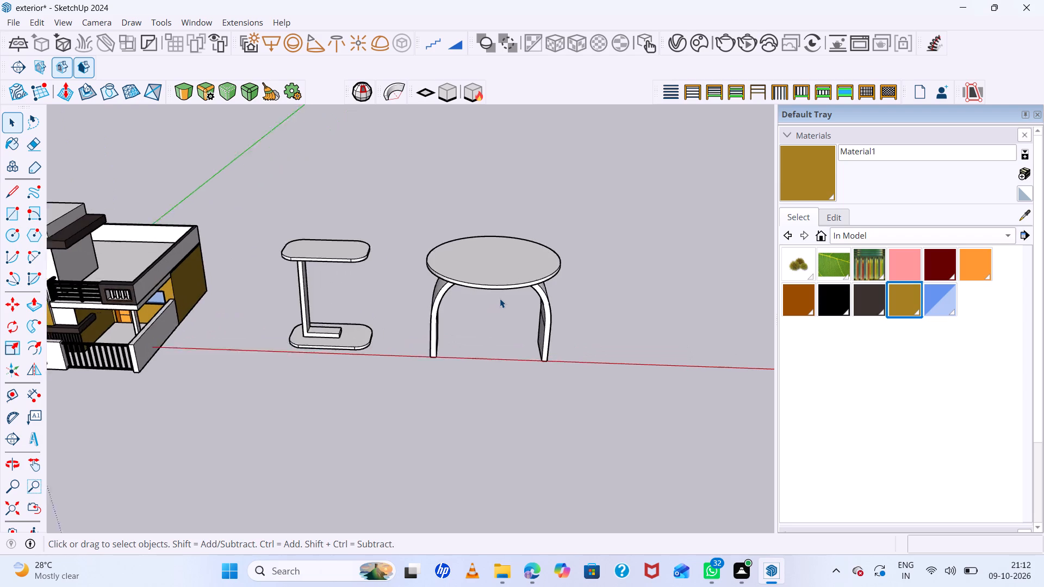
{"action": "scroll", "coordinate": [500, 298], "scroll_direction": "up", "scroll_amount": 8}
{"action": "middle_click_drag", "start_coordinate": [596, 313], "coordinate": [586, 267]}
{"action": "left_click", "coordinate": [608, 270]}
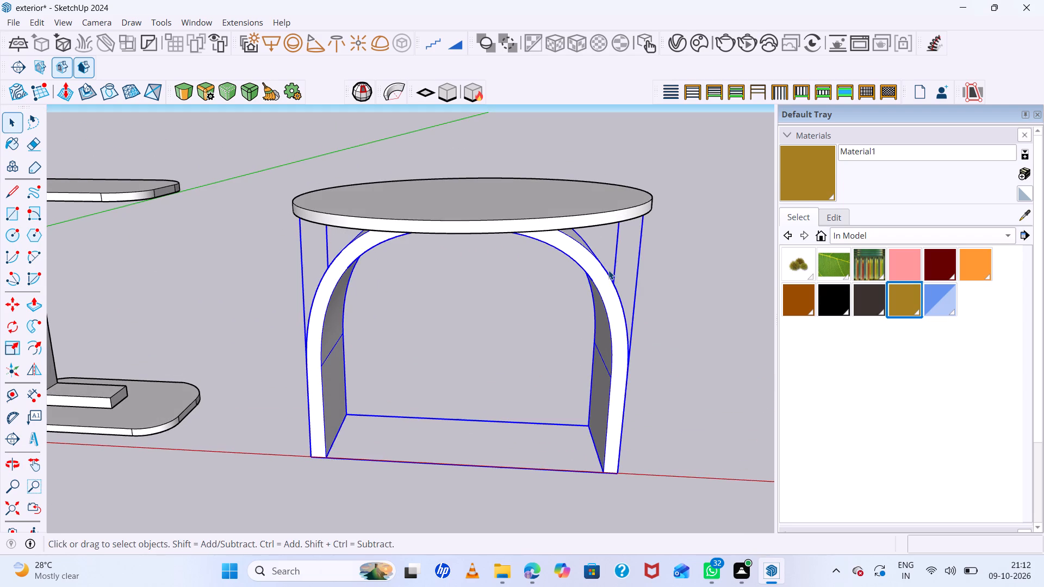
{"action": "left_click", "coordinate": [919, 236]}
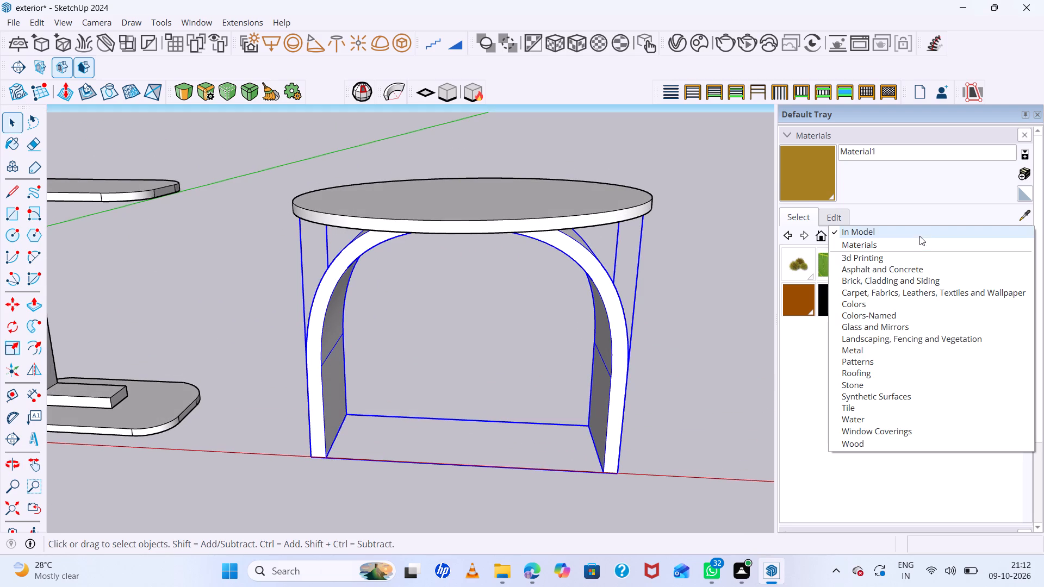
{"action": "double_click", "coordinate": [880, 443]}
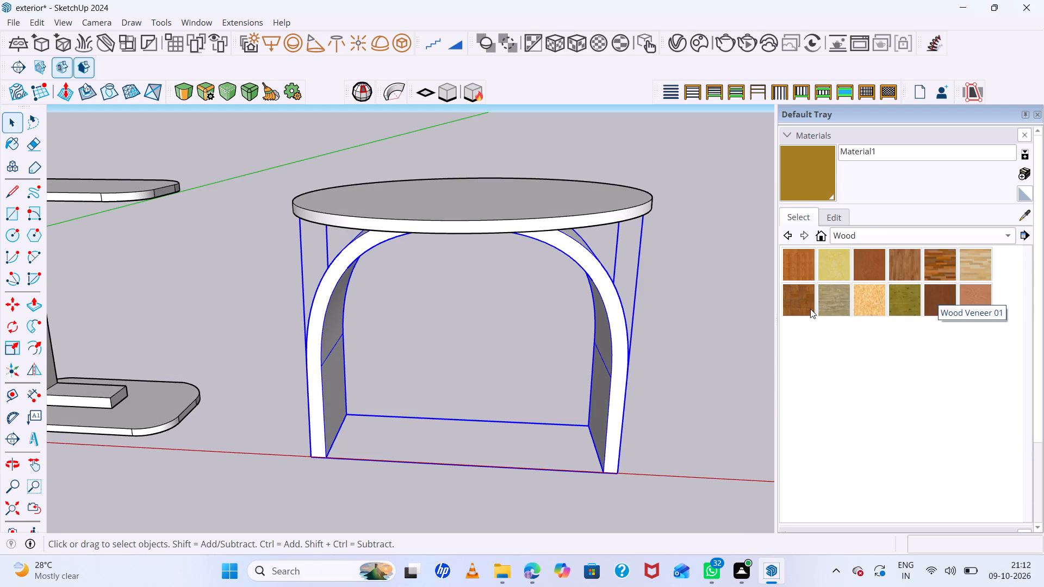
{"action": "left_click", "coordinate": [927, 306]}
{"action": "scroll", "coordinate": [728, 303], "scroll_direction": "up", "scroll_amount": 4}
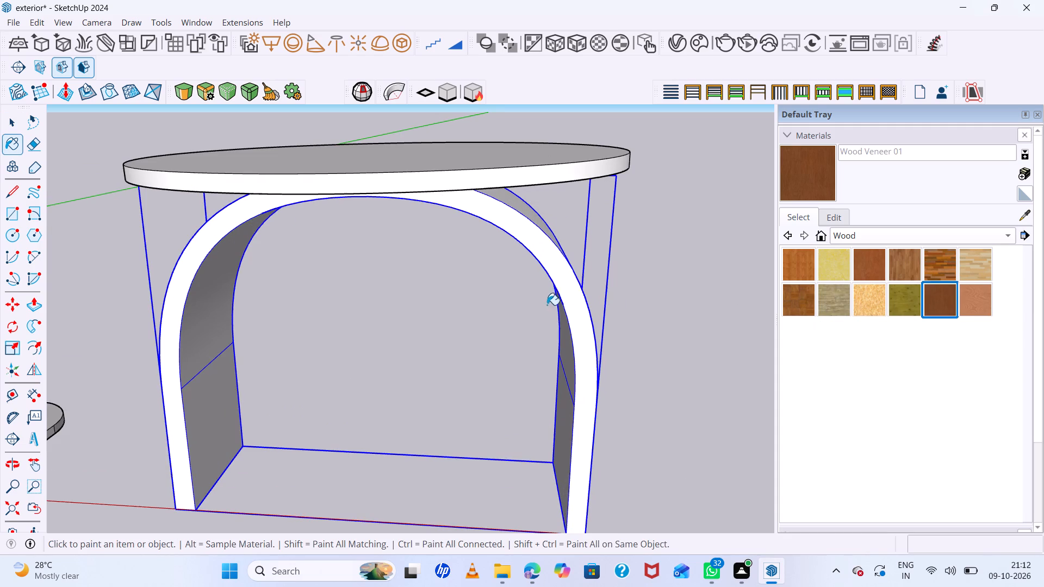
{"action": "left_click", "coordinate": [572, 295]}
{"action": "scroll", "coordinate": [590, 310], "scroll_direction": "down", "scroll_amount": 7}
{"action": "middle_click_drag", "start_coordinate": [674, 364], "coordinate": [357, 379]}
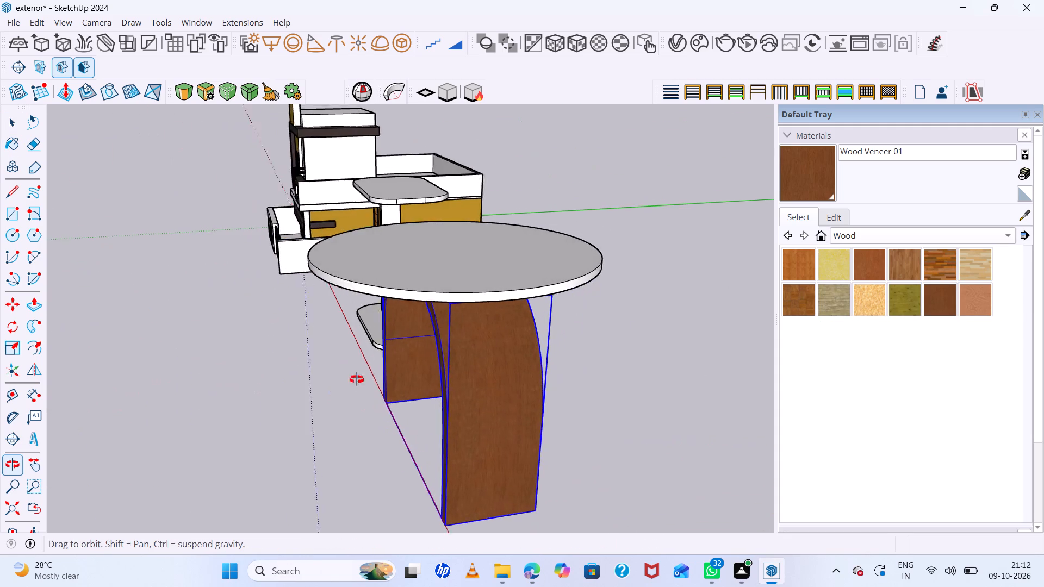
{"action": "middle_click_drag", "start_coordinate": [357, 379], "coordinate": [642, 342]}
Set the Wood Veneer 01 texture size to 10' by 10' and deselect the arch.
{"action": "left_click", "coordinate": [840, 221]}
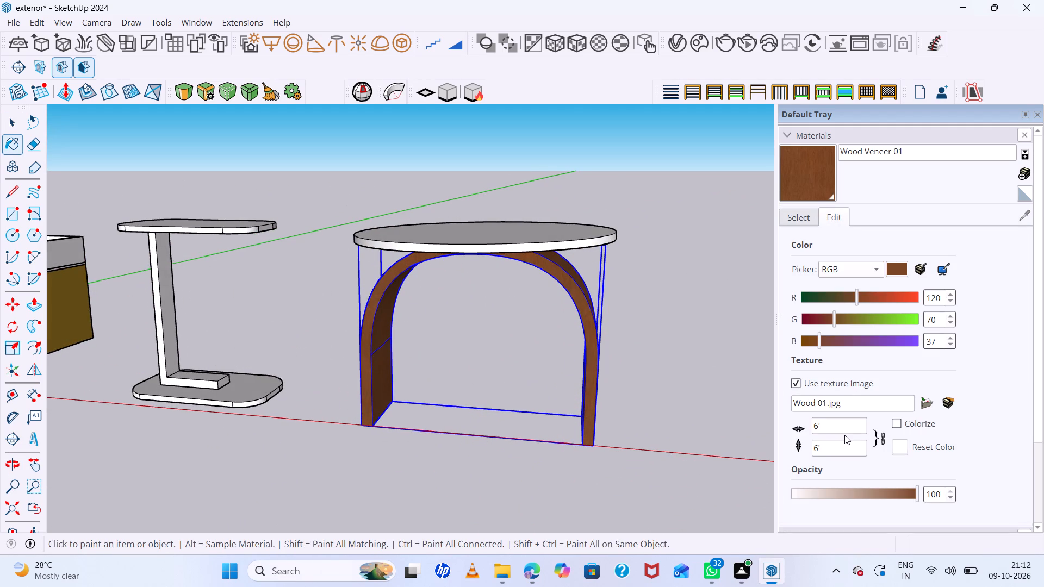
{"action": "key", "text": "BackSpace"}
{"action": "type", "text": "10"}
{"action": "key", "text": "apostrophe"}
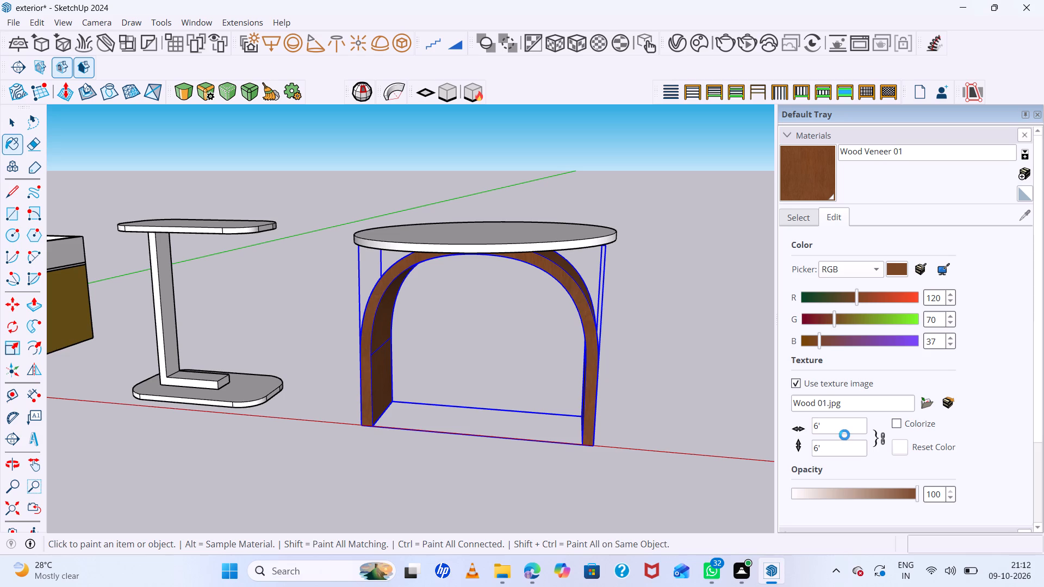
{"action": "left_click", "coordinate": [837, 428]}
{"action": "key", "text": "BackSpace"}
{"action": "key", "text": "BackSpace"}
{"action": "type", "text": "10"}
{"action": "key", "text": "apostrophe"}
{"action": "key", "text": "Return"}
{"action": "scroll", "coordinate": [631, 429], "scroll_direction": "down", "scroll_amount": 7}
{"action": "middle_click_drag", "start_coordinate": [649, 362], "coordinate": [520, 351]}
{"action": "scroll", "coordinate": [553, 383], "scroll_direction": "up", "scroll_amount": 3}
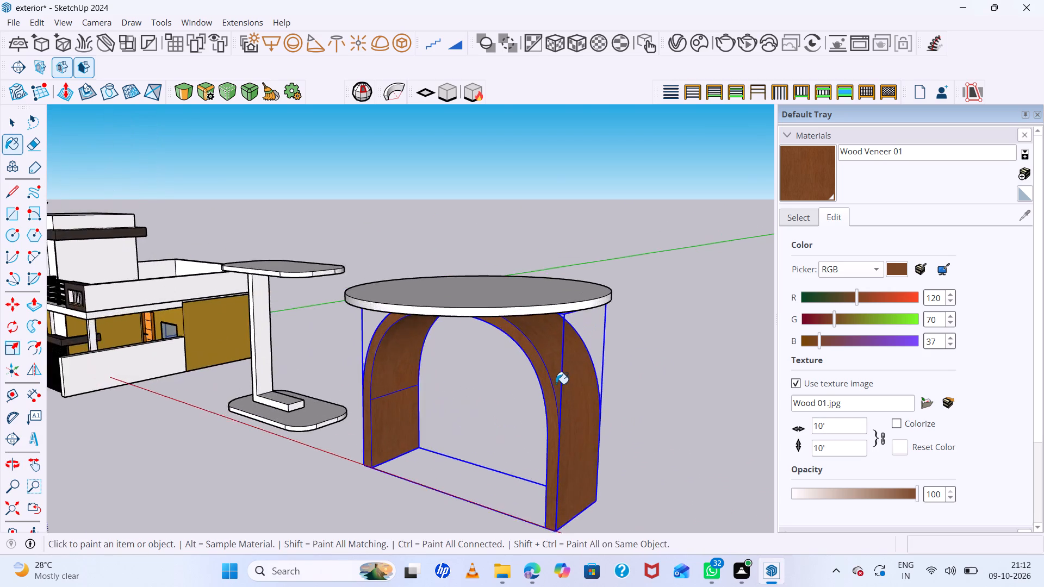
{"action": "scroll", "coordinate": [556, 384], "scroll_direction": "up", "scroll_amount": 9}
{"action": "middle_click_drag", "start_coordinate": [735, 439], "coordinate": [691, 403]}
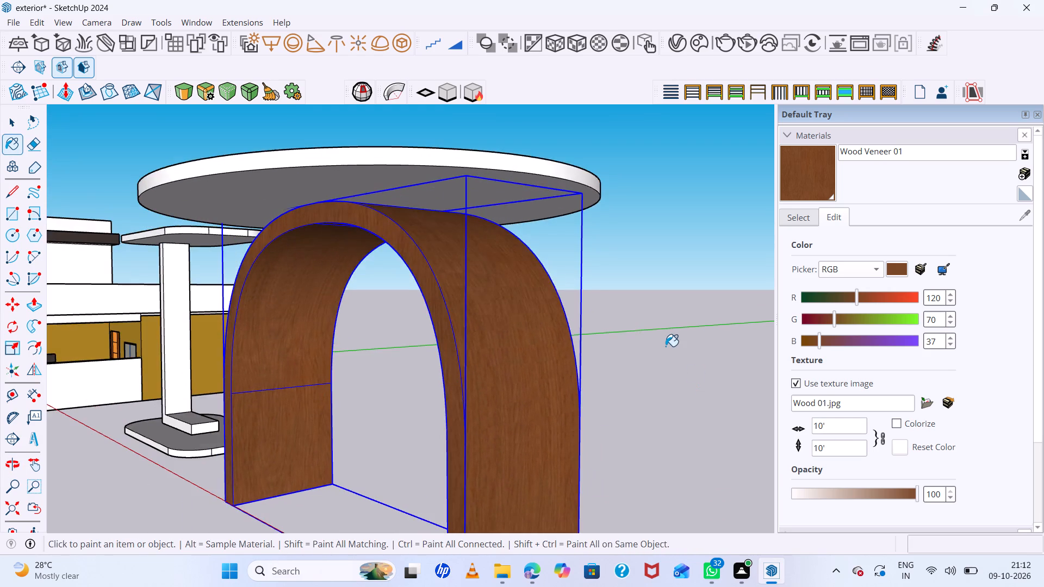
{"action": "scroll", "coordinate": [655, 339], "scroll_direction": "down", "scroll_amount": 7}
{"action": "left_click", "coordinate": [660, 335]}
{"action": "key", "text": "space"}
{"action": "left_click", "coordinate": [677, 334]}
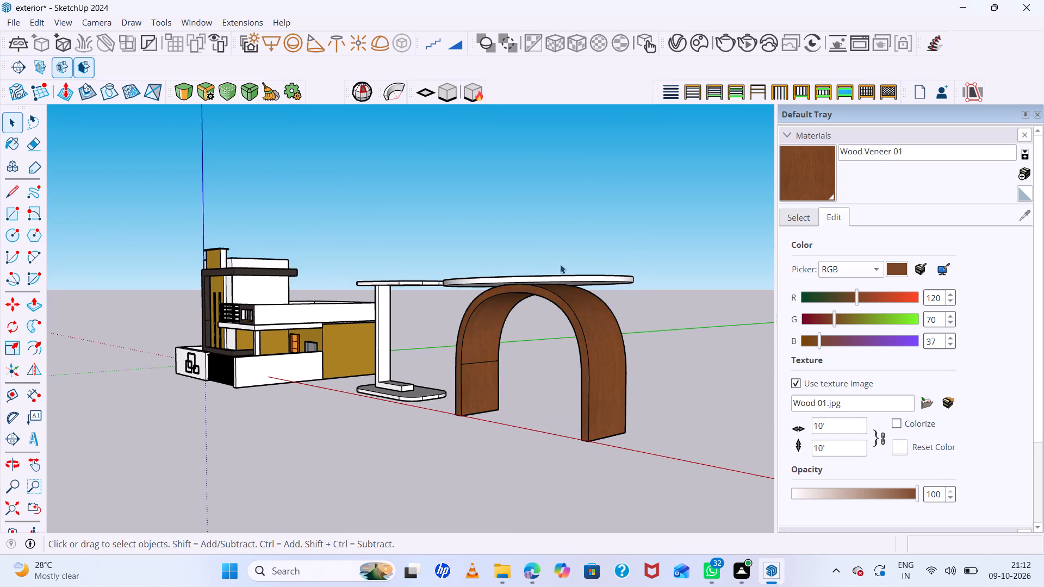
Examine the wood-veneered arch with its round slab beside the slab-and-post structure and the house.
{"action": "scroll", "coordinate": [560, 264], "scroll_direction": "down", "scroll_amount": 5}
{"action": "middle_click_drag", "start_coordinate": [589, 295], "coordinate": [663, 426]}
{"action": "scroll", "coordinate": [634, 365], "scroll_direction": "up", "scroll_amount": 6}
{"action": "middle_click_drag", "start_coordinate": [658, 372], "coordinate": [731, 352]}
{"action": "middle_click", "coordinate": [731, 352]}
{"action": "scroll", "coordinate": [726, 346], "scroll_direction": "up", "scroll_amount": 4}
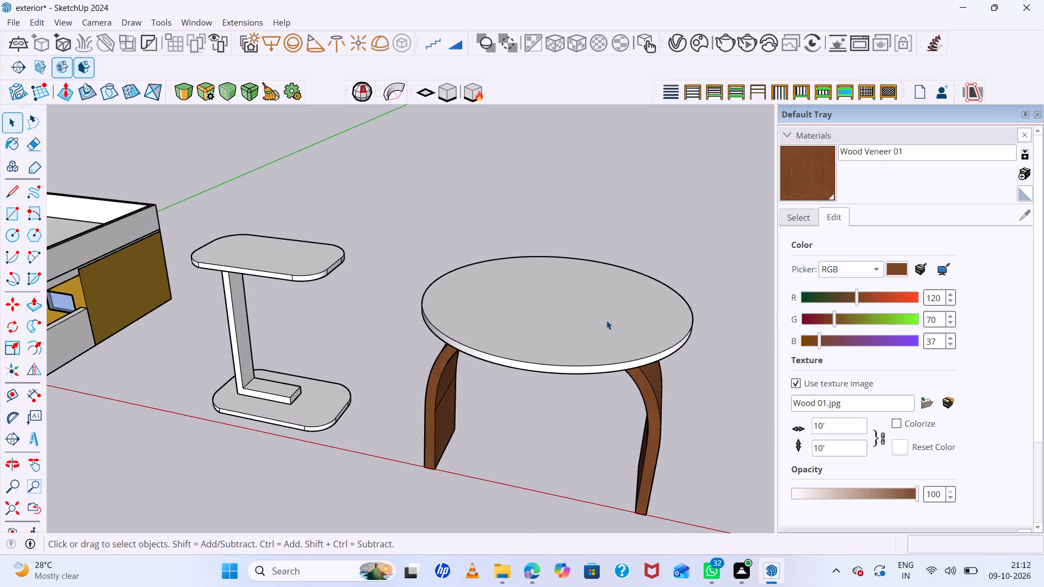
{"action": "scroll", "coordinate": [538, 330], "scroll_direction": "down", "scroll_amount": 14}
{"action": "middle_click_drag", "start_coordinate": [568, 317], "coordinate": [674, 232]}
{"action": "middle_click", "coordinate": [674, 232]}
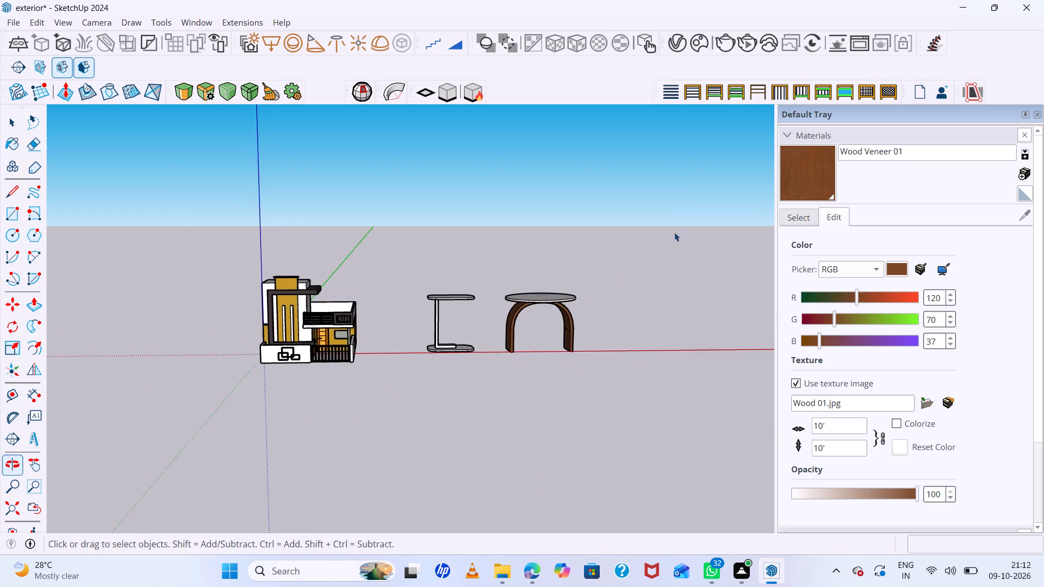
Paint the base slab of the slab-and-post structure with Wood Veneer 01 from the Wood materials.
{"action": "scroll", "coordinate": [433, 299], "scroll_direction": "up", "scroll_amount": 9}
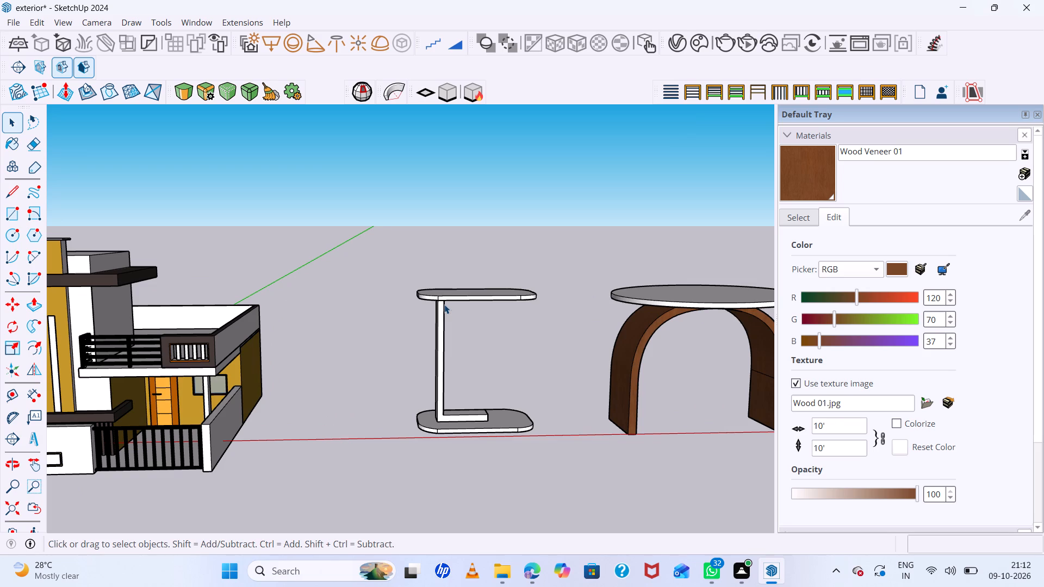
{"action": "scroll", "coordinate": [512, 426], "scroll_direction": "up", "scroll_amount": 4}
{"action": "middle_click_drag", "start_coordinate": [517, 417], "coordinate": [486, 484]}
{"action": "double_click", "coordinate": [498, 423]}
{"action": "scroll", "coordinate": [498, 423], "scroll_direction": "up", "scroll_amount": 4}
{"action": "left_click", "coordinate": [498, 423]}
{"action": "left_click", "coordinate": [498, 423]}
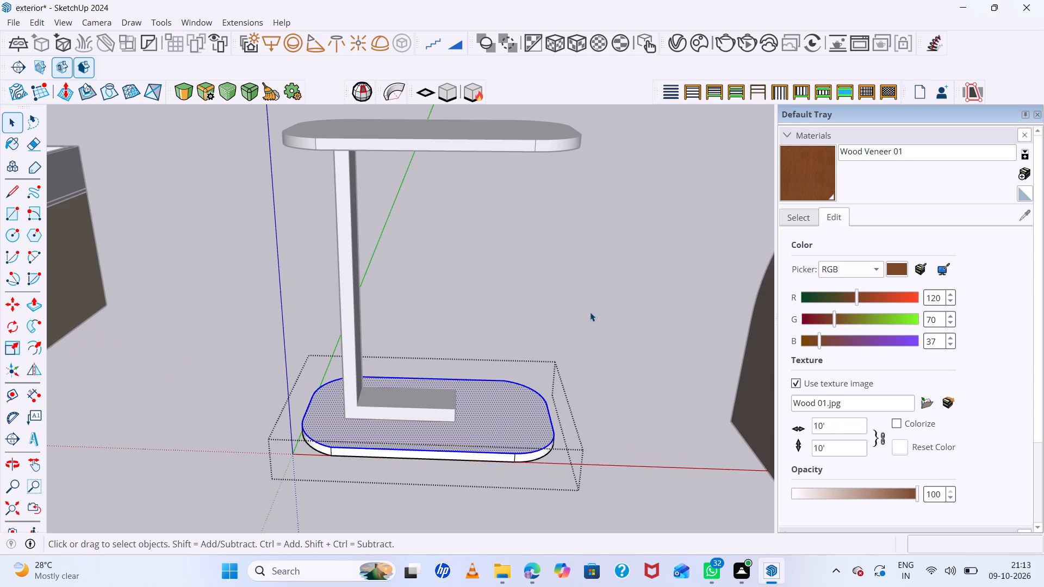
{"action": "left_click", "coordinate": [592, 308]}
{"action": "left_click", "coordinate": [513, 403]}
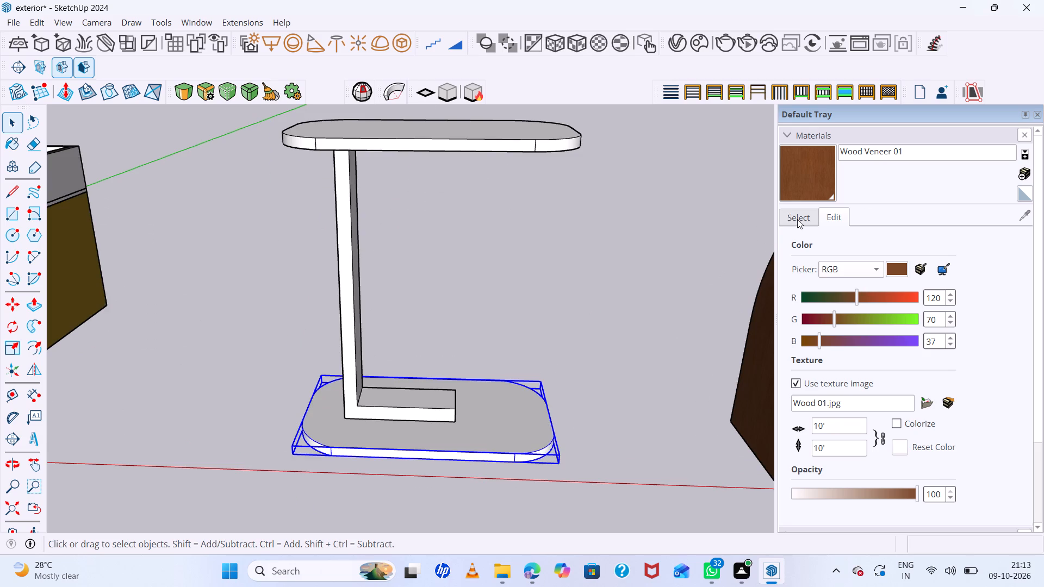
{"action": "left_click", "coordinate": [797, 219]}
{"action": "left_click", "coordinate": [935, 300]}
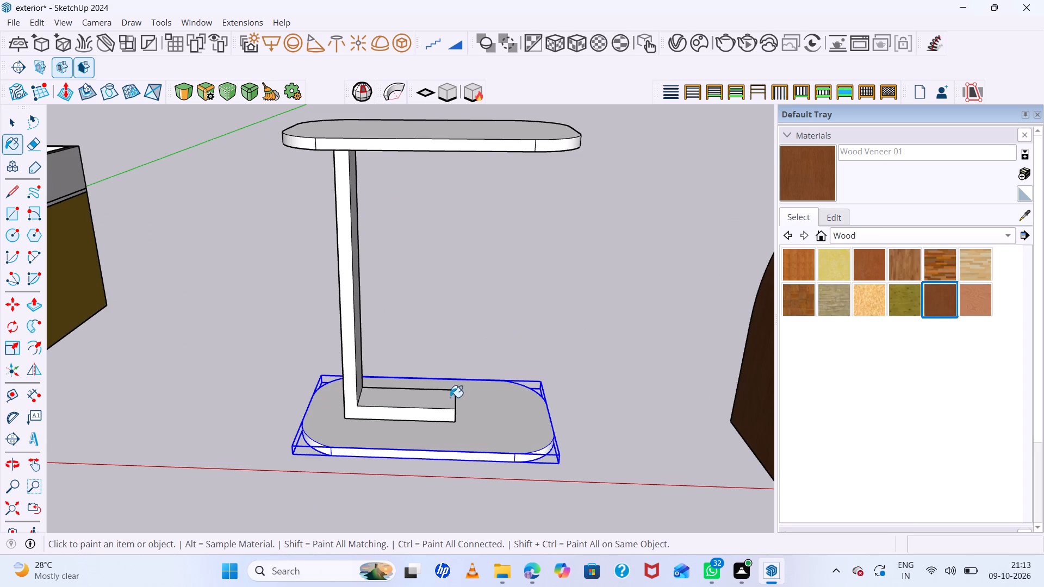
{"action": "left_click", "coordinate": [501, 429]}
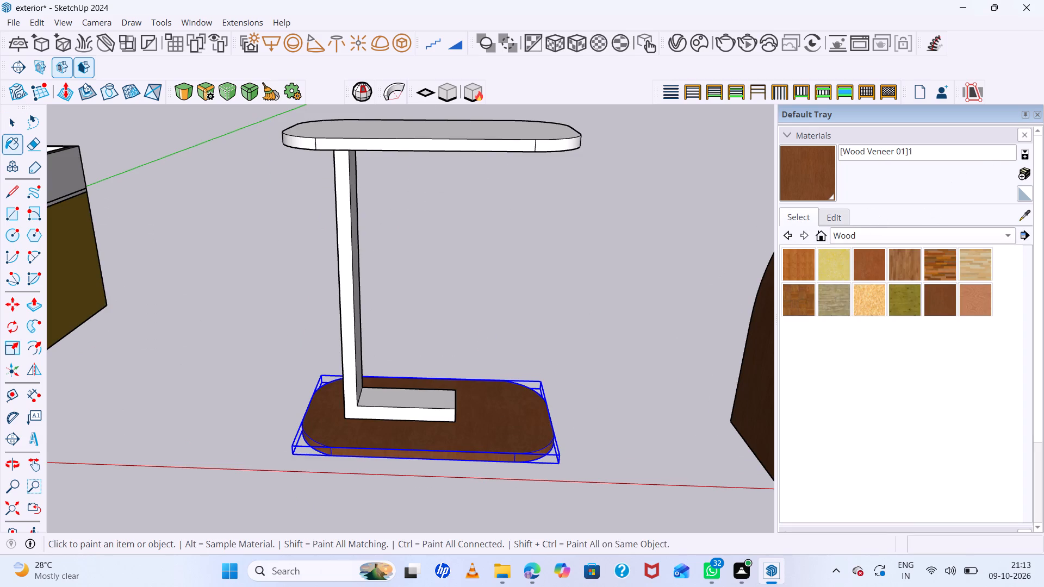
Create a new material from Wood Veneer 01 with its color set to RGB 0, 0, 0, keeping the Wood 01.jpg texture.
{"action": "left_click", "coordinate": [1022, 173]}
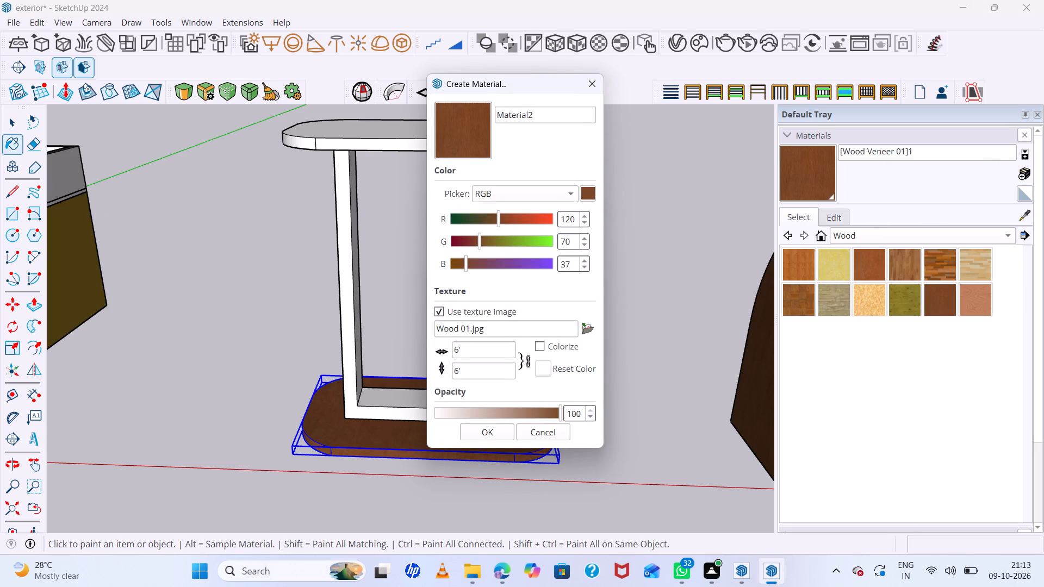
{"action": "scroll", "coordinate": [481, 271], "scroll_direction": "up", "scroll_amount": 5}
{"action": "left_click", "coordinate": [578, 257]}
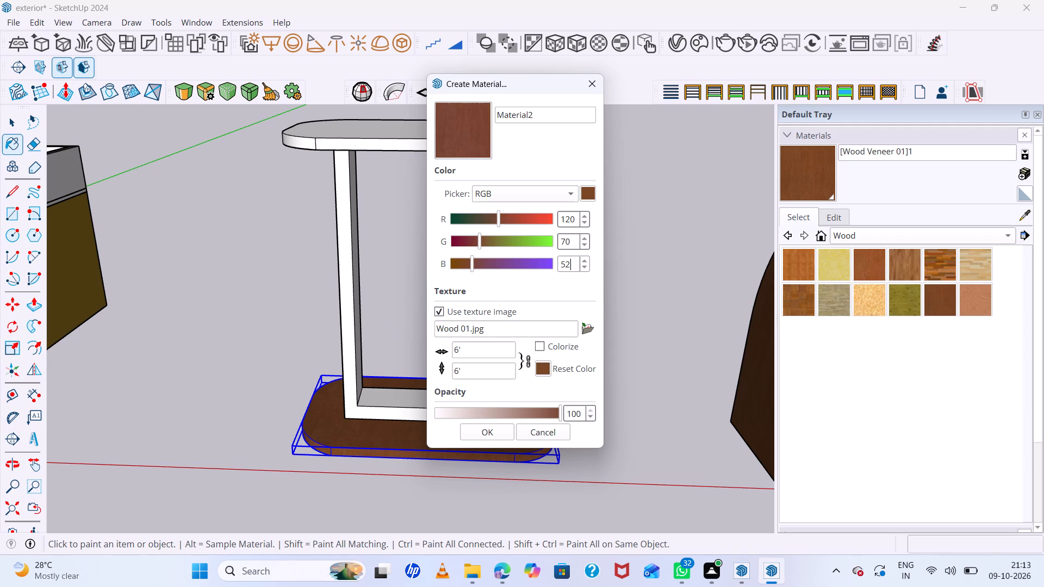
{"action": "key", "text": "BackSpace"}
{"action": "key", "text": "BackSpace"}
{"action": "key", "text": "BackSpace"}
{"action": "key", "text": "0"}
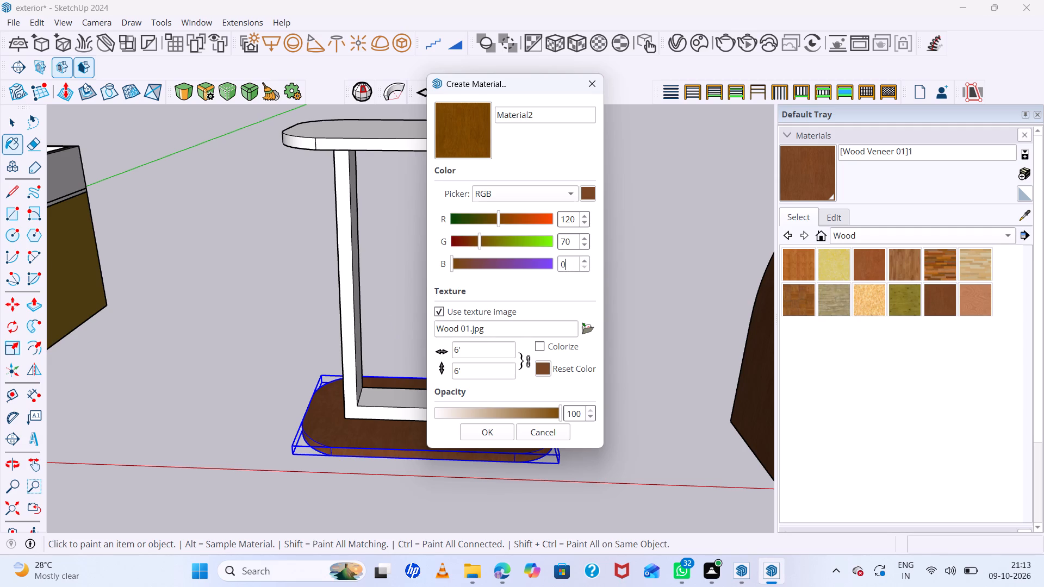
{"action": "left_click", "coordinate": [572, 247]}
{"action": "key", "text": "BackSpace"}
{"action": "key", "text": "BackSpace"}
{"action": "key", "text": "0"}
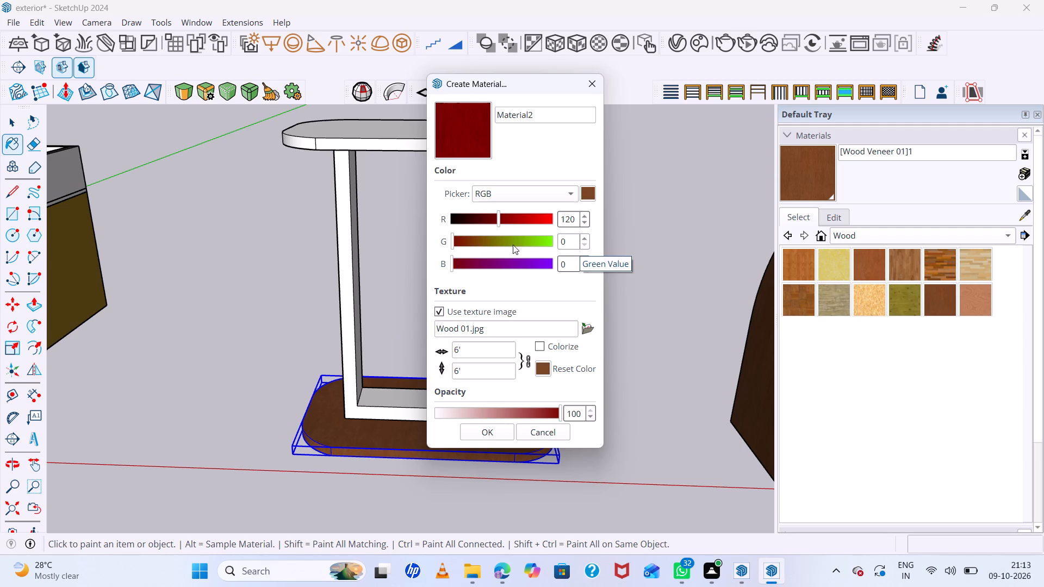
{"action": "left_click", "coordinate": [577, 219]}
{"action": "key", "text": "BackSpace"}
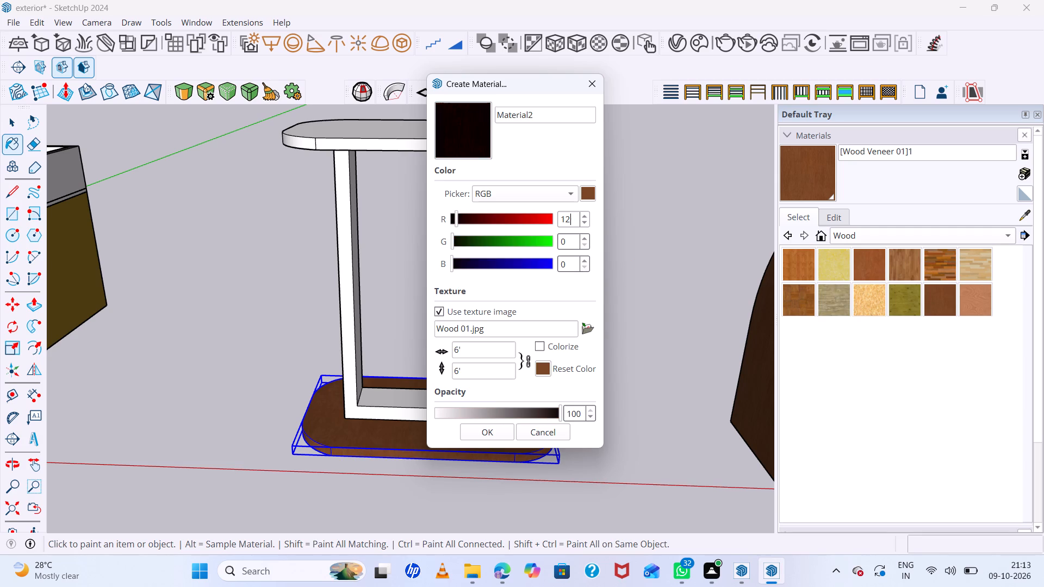
{"action": "key", "text": "BackSpace"}
{"action": "key", "text": "BackSpace"}
{"action": "key", "text": "0"}
{"action": "left_click", "coordinate": [481, 431]}
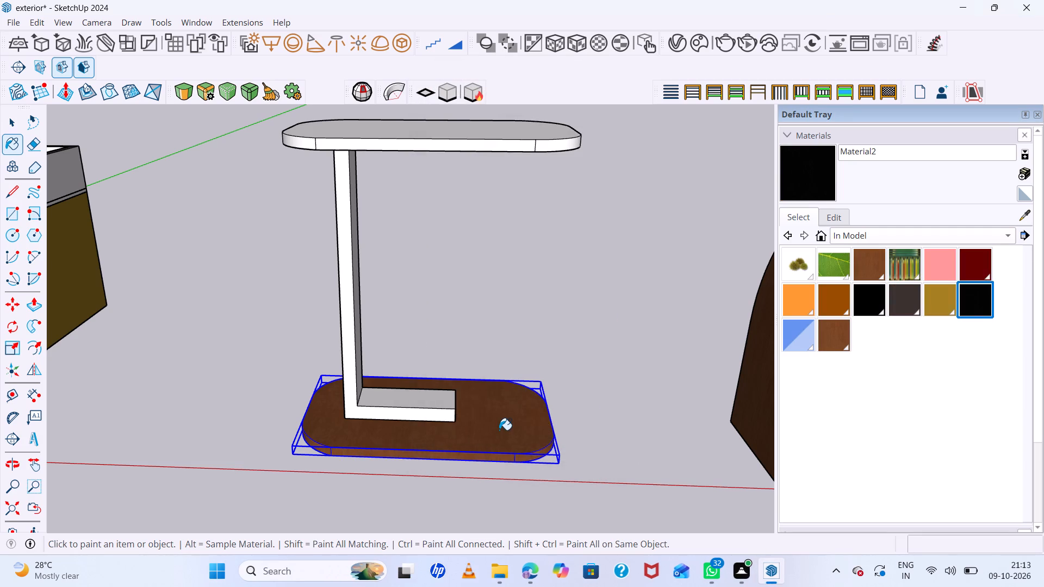
Paint the base slab and the exposed faces of the L-shaped post with the new black wood material.
{"action": "left_click", "coordinate": [499, 430]}
{"action": "scroll", "coordinate": [399, 409], "scroll_direction": "down", "scroll_amount": 5}
{"action": "middle_click_drag", "start_coordinate": [427, 407], "coordinate": [290, 417]}
{"action": "middle_click", "coordinate": [289, 417]}
{"action": "scroll", "coordinate": [391, 391], "scroll_direction": "up", "scroll_amount": 12}
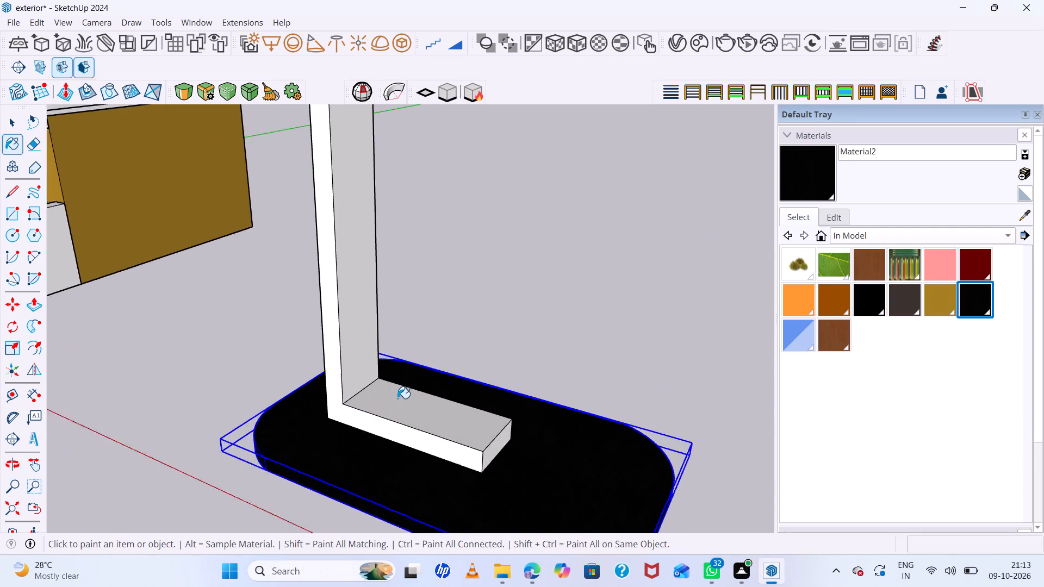
{"action": "scroll", "coordinate": [397, 398], "scroll_direction": "up", "scroll_amount": 3}
{"action": "middle_click_drag", "start_coordinate": [399, 398], "coordinate": [456, 403]}
{"action": "scroll", "coordinate": [456, 405], "scroll_direction": "up", "scroll_amount": 4}
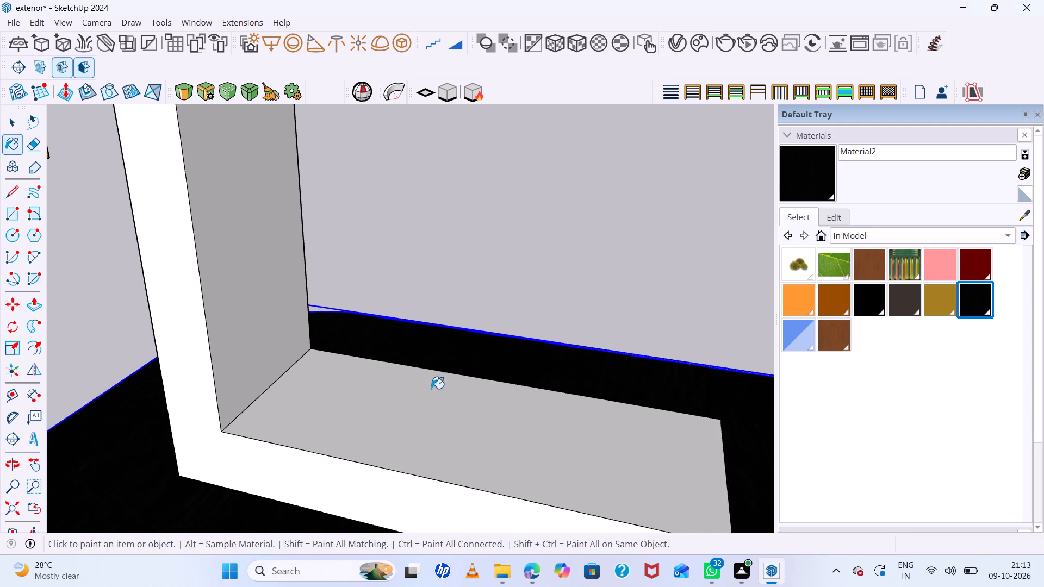
{"action": "scroll", "coordinate": [347, 346], "scroll_direction": "down", "scroll_amount": 17}
{"action": "scroll", "coordinate": [381, 322], "scroll_direction": "up", "scroll_amount": 6}
{"action": "left_click", "coordinate": [345, 369]}
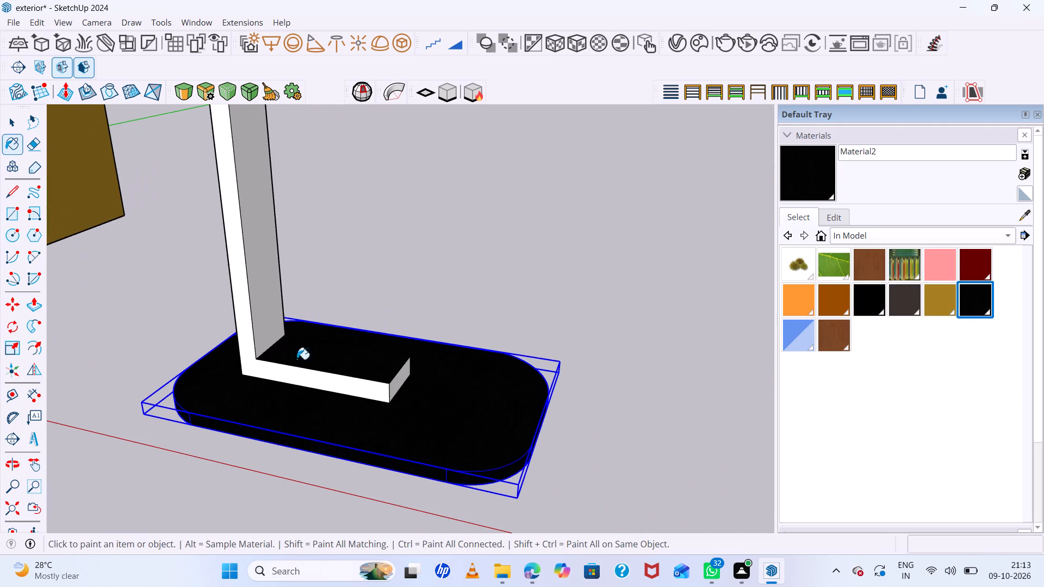
{"action": "left_click", "coordinate": [278, 375]}
{"action": "left_click", "coordinate": [243, 290]}
{"action": "left_click", "coordinate": [256, 288]}
{"action": "scroll", "coordinate": [264, 318], "scroll_direction": "down", "scroll_amount": 5}
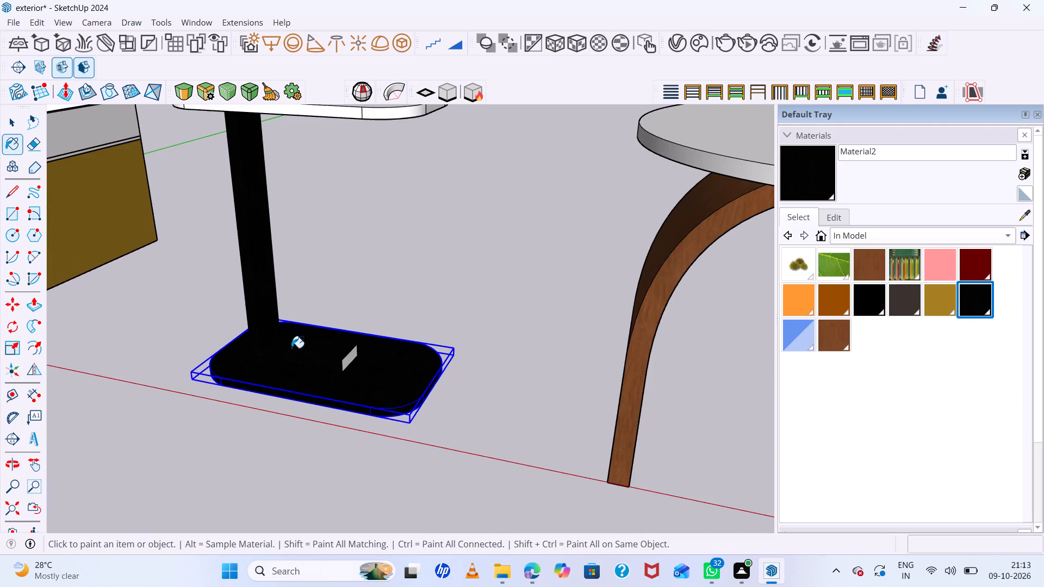
{"action": "scroll", "coordinate": [369, 366], "scroll_direction": "up", "scroll_amount": 13}
{"action": "left_click", "coordinate": [332, 345]}
{"action": "scroll", "coordinate": [427, 353], "scroll_direction": "down", "scroll_amount": 9}
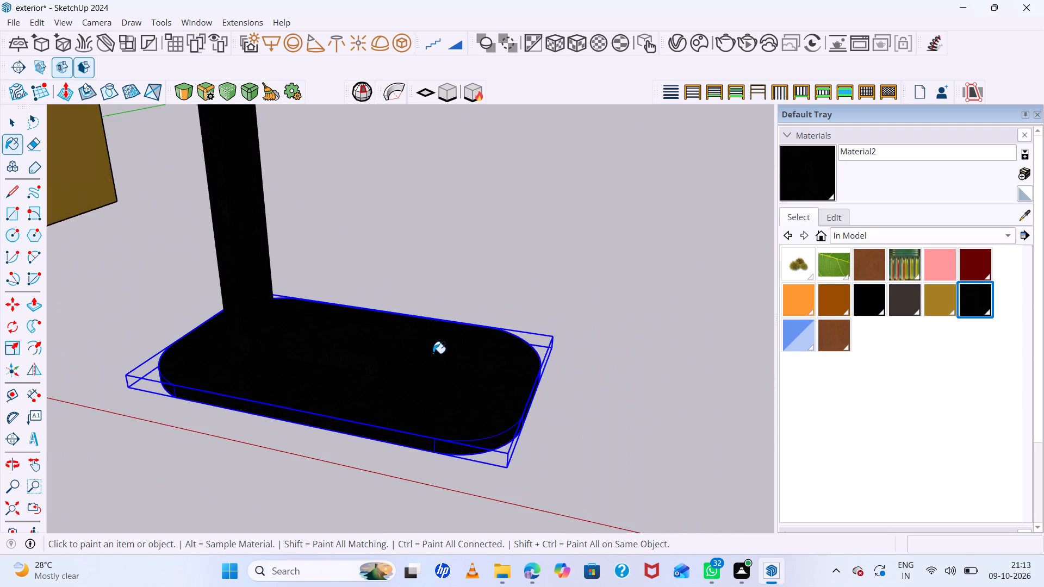
Set the black wood material's texture size to 10' by 10'.
{"action": "scroll", "coordinate": [433, 353], "scroll_direction": "down", "scroll_amount": 9}
{"action": "left_click", "coordinate": [835, 212]}
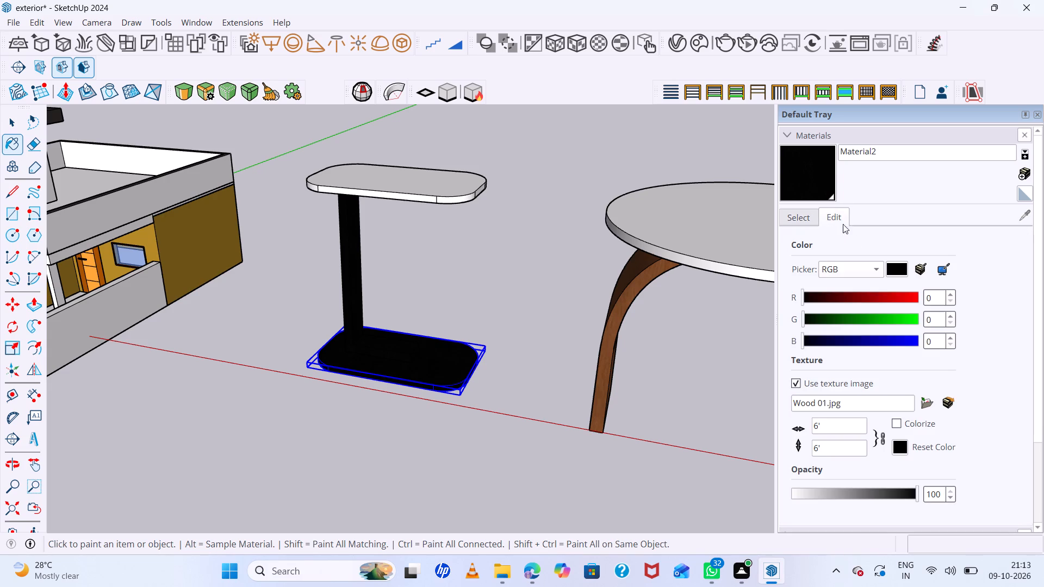
{"action": "scroll", "coordinate": [888, 289], "scroll_direction": "up", "scroll_amount": 6}
{"action": "left_click", "coordinate": [838, 438]}
{"action": "left_click", "coordinate": [838, 430]}
{"action": "key", "text": "BackSpace"}
{"action": "key", "text": "BackSpace"}
{"action": "type", "text": "10"}
{"action": "key", "text": "apostrophe"}
{"action": "key", "text": "Return"}
Examine the black base slab and post up close, from below and from the side.
{"action": "scroll", "coordinate": [472, 336], "scroll_direction": "up", "scroll_amount": 17}
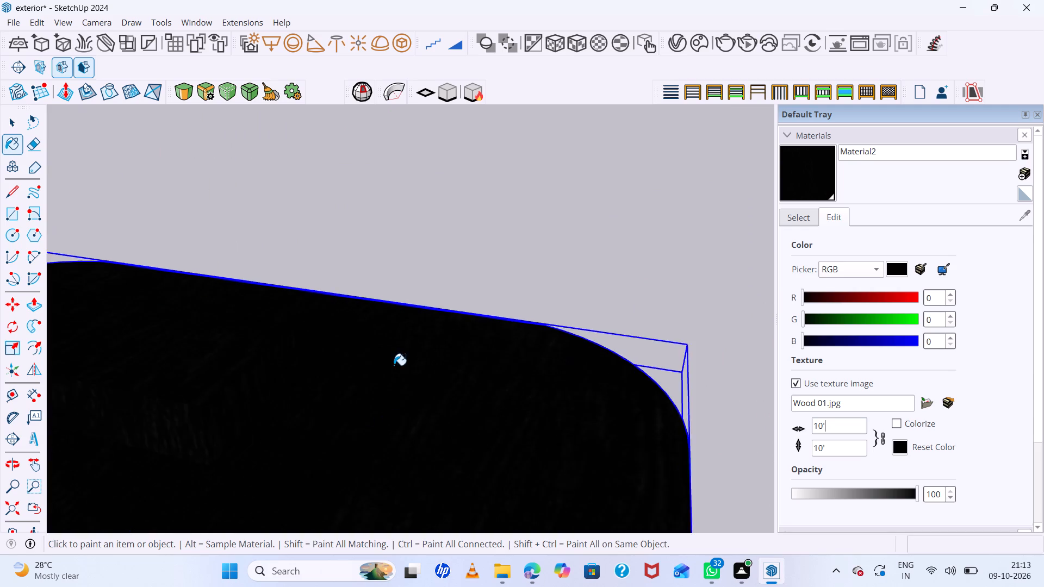
{"action": "scroll", "coordinate": [394, 364], "scroll_direction": "down", "scroll_amount": 8}
{"action": "middle_click_drag", "start_coordinate": [463, 445], "coordinate": [486, 579]}
{"action": "scroll", "coordinate": [371, 453], "scroll_direction": "up", "scroll_amount": 14}
{"action": "middle_click_drag", "start_coordinate": [427, 423], "coordinate": [517, 230]}
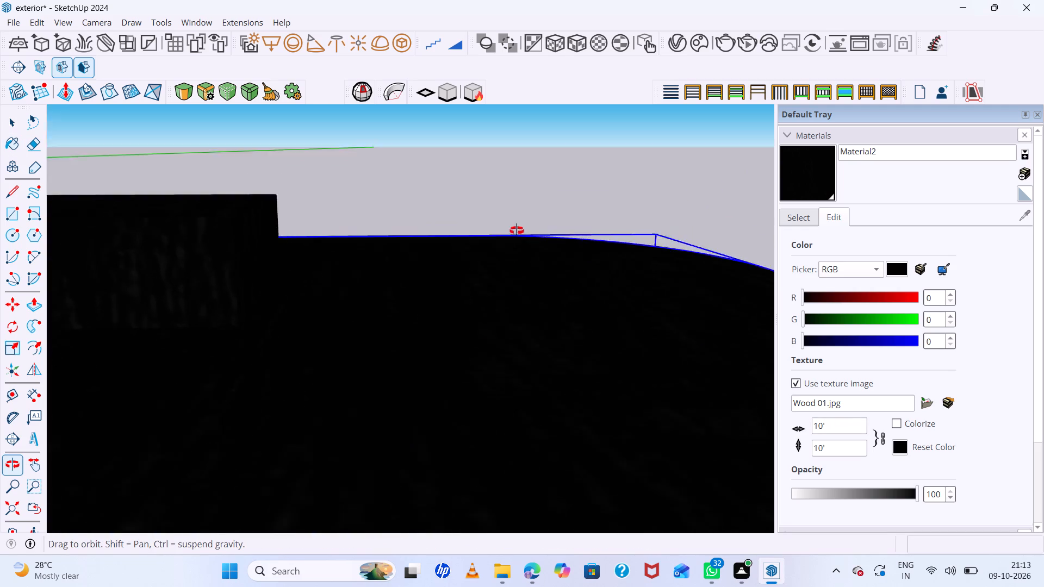
{"action": "middle_click_drag", "start_coordinate": [517, 230], "coordinate": [526, 146]}
{"action": "scroll", "coordinate": [394, 231], "scroll_direction": "down", "scroll_amount": 14}
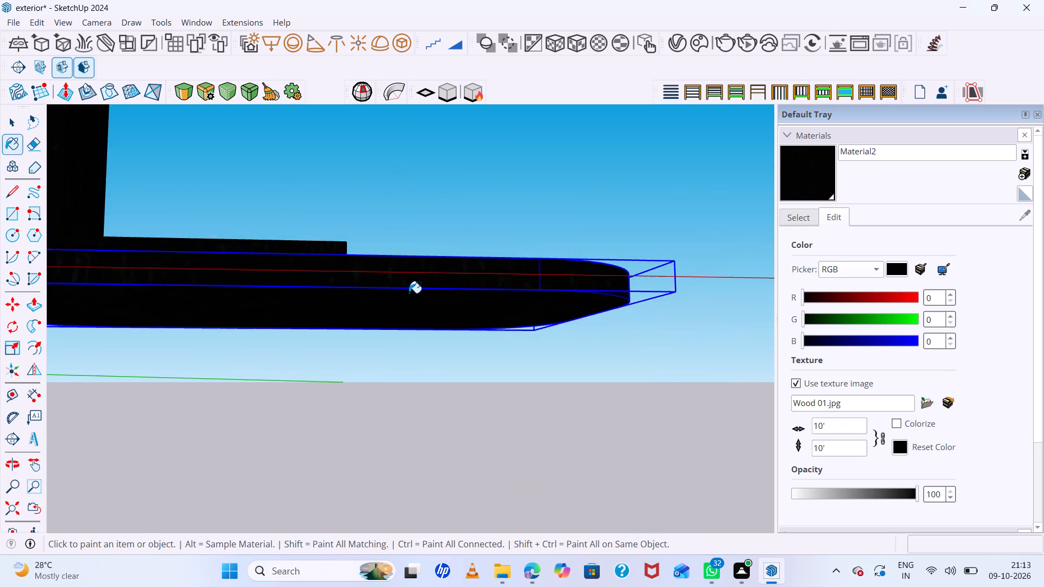
{"action": "scroll", "coordinate": [409, 293], "scroll_direction": "down", "scroll_amount": 11}
{"action": "scroll", "coordinate": [440, 336], "scroll_direction": "down", "scroll_amount": 7}
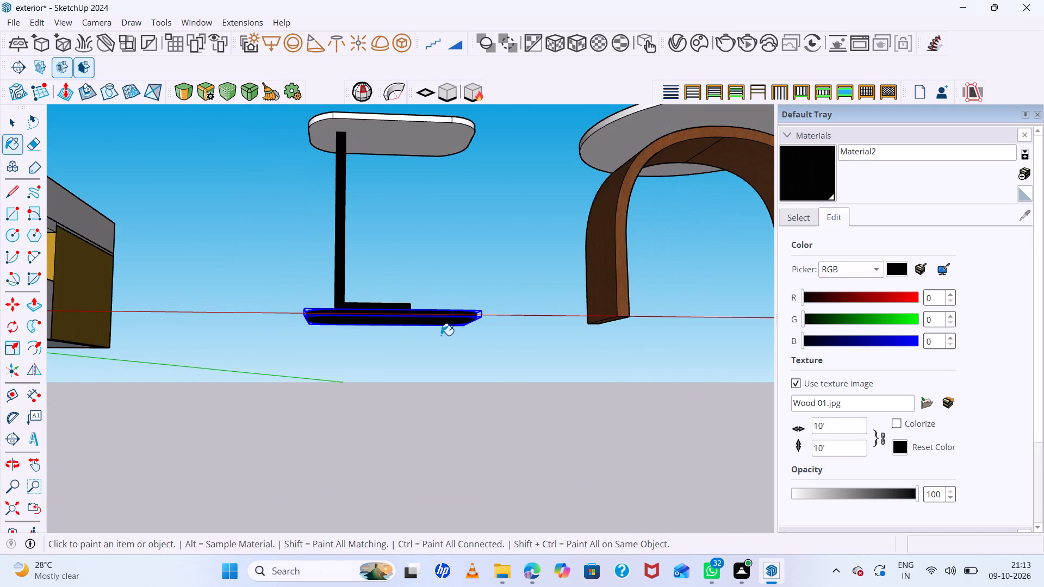
{"action": "scroll", "coordinate": [441, 335], "scroll_direction": "down", "scroll_amount": 7}
{"action": "scroll", "coordinate": [428, 241], "scroll_direction": "up", "scroll_amount": 7}
{"action": "middle_click_drag", "start_coordinate": [426, 265], "coordinate": [420, 274]}
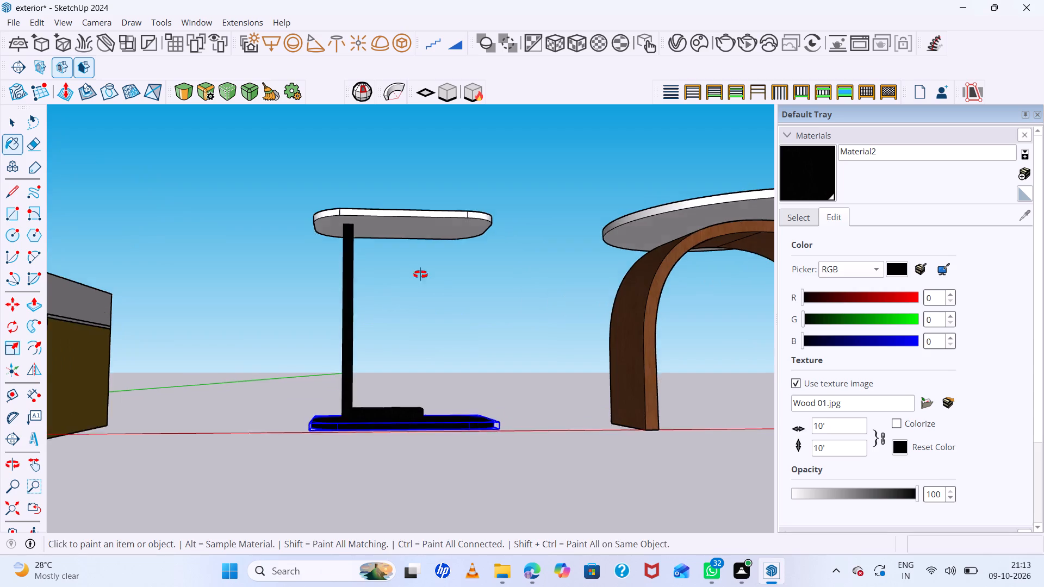
{"action": "middle_click_drag", "start_coordinate": [420, 274], "coordinate": [367, 355]}
Sample Wood Veneer 01 from the round table's arch and paint the rounded top slab of the slab-and-post table with it.
{"action": "key", "text": "space"}
{"action": "left_click", "coordinate": [641, 319]}
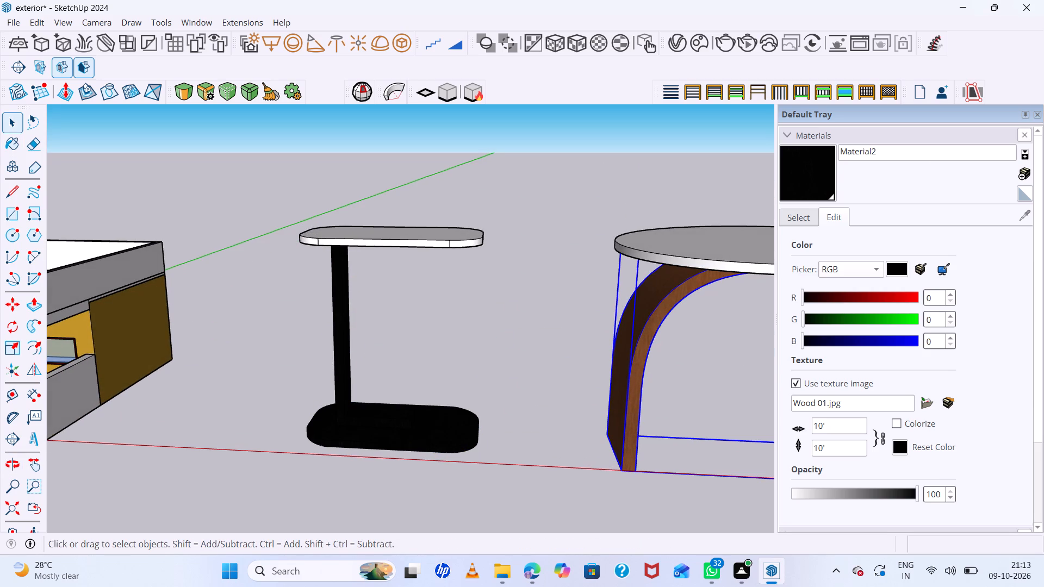
{"action": "left_click", "coordinate": [1020, 215]}
{"action": "left_click", "coordinate": [800, 221]}
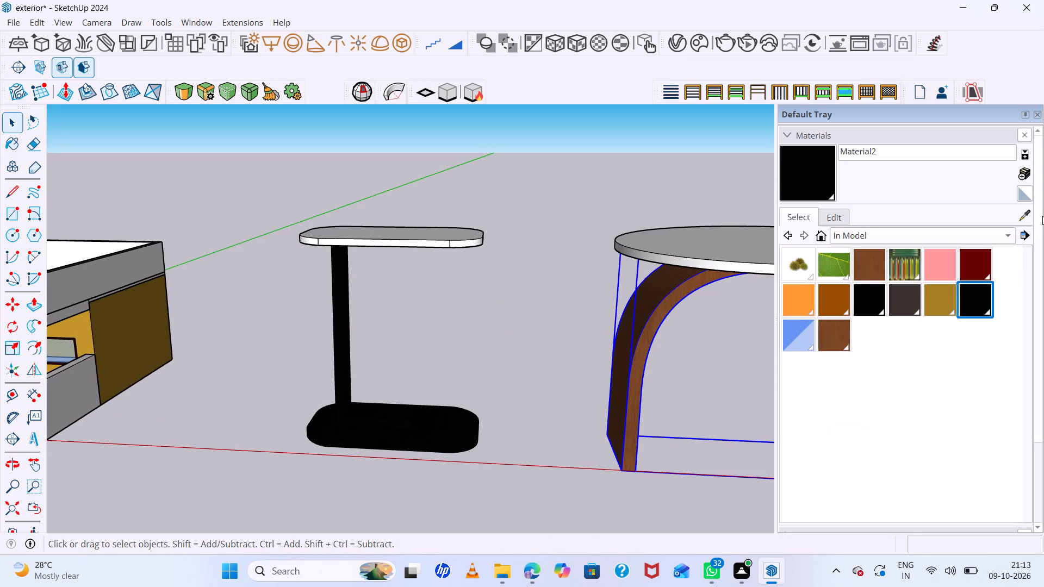
{"action": "left_click", "coordinate": [1026, 211]}
{"action": "left_click", "coordinate": [645, 307]}
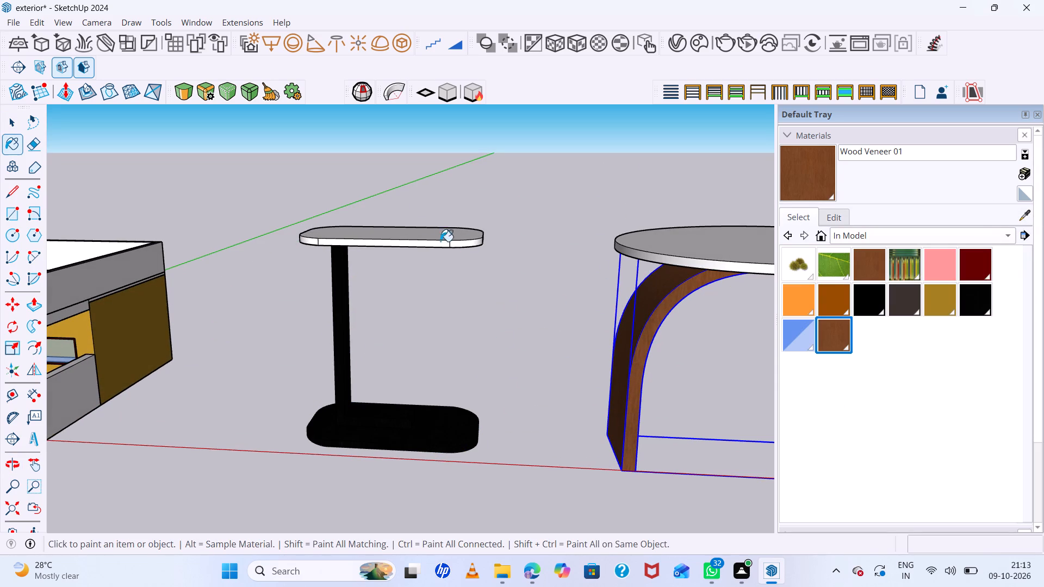
{"action": "left_click", "coordinate": [378, 228]}
{"action": "scroll", "coordinate": [390, 248], "scroll_direction": "down", "scroll_amount": 5}
{"action": "middle_click_drag", "start_coordinate": [436, 299], "coordinate": [451, 433]}
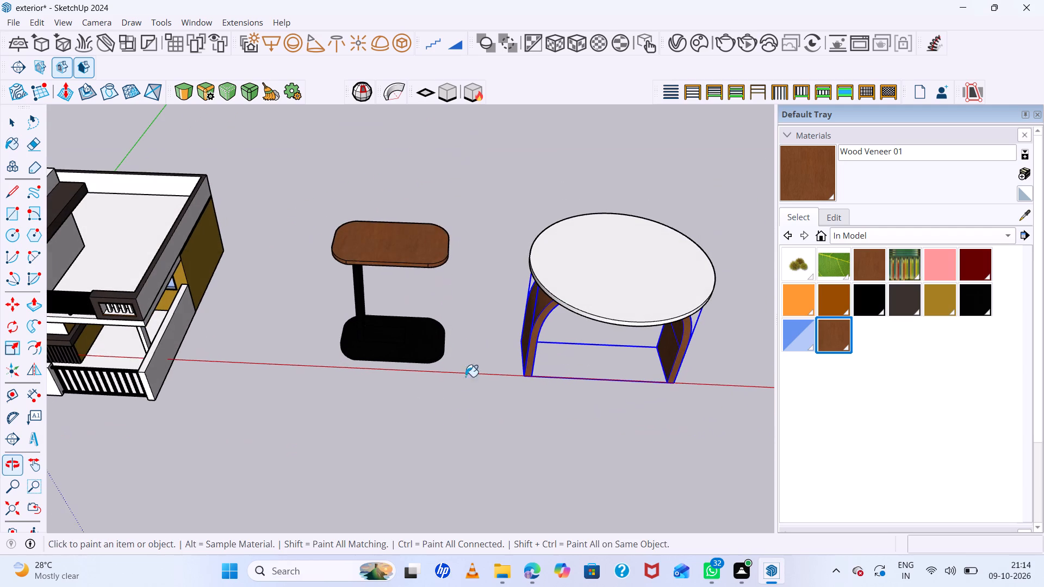
{"action": "key", "text": "space"}
Deselect the arch and examine both tables beside the house from several angles and distances.
{"action": "scroll", "coordinate": [438, 301], "scroll_direction": "down", "scroll_amount": 8}
{"action": "middle_click_drag", "start_coordinate": [563, 339], "coordinate": [562, 167]}
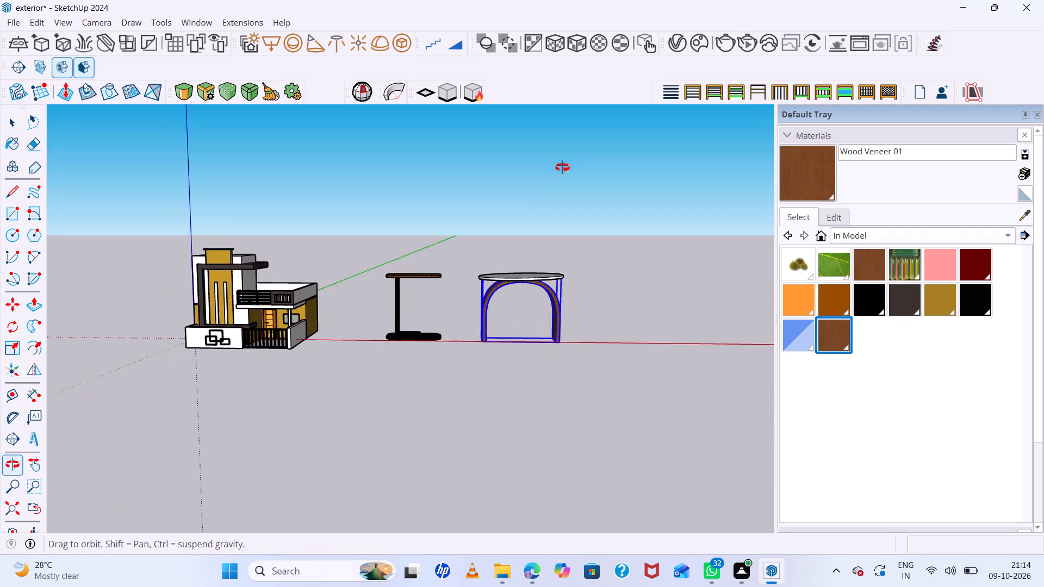
{"action": "middle_click_drag", "start_coordinate": [562, 167], "coordinate": [562, 166]}
{"action": "scroll", "coordinate": [590, 280], "scroll_direction": "up", "scroll_amount": 6}
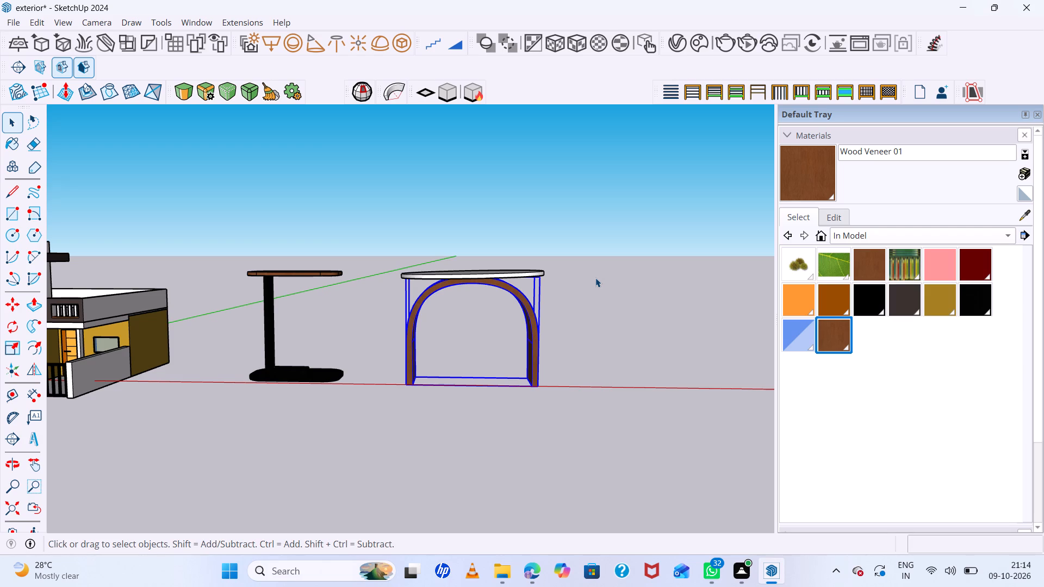
{"action": "scroll", "coordinate": [567, 283], "scroll_direction": "down", "scroll_amount": 5}
{"action": "scroll", "coordinate": [483, 349], "scroll_direction": "down", "scroll_amount": 5}
{"action": "left_click", "coordinate": [571, 322]}
{"action": "scroll", "coordinate": [475, 321], "scroll_direction": "up", "scroll_amount": 6}
{"action": "middle_click_drag", "start_coordinate": [663, 322], "coordinate": [543, 336]}
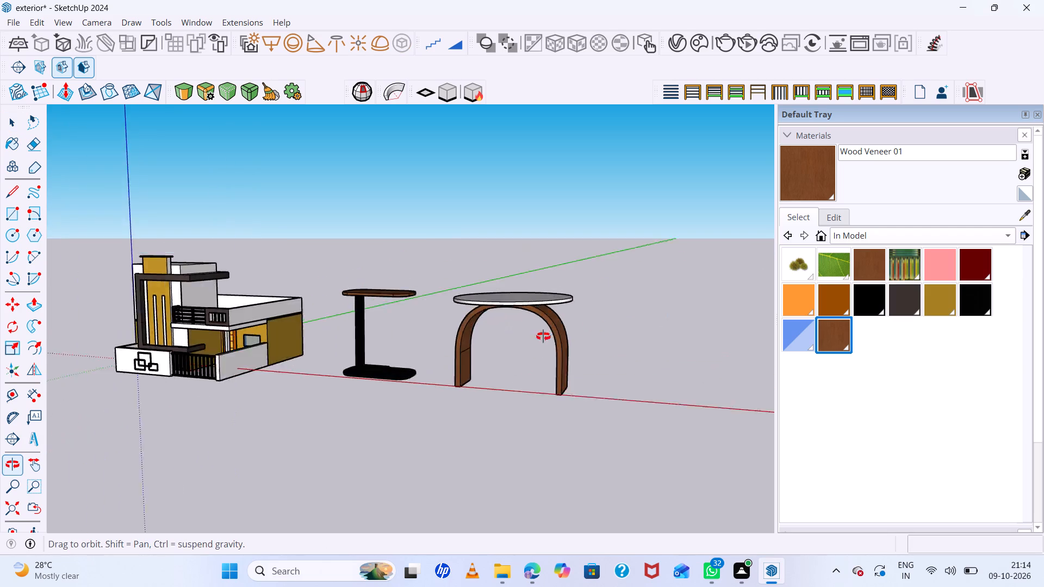
Sample the black Material2 from the slab-and-post table's base and paint the remaining white L-shaped support faces with it.
{"action": "middle_click_drag", "start_coordinate": [543, 336], "coordinate": [0, 428]}
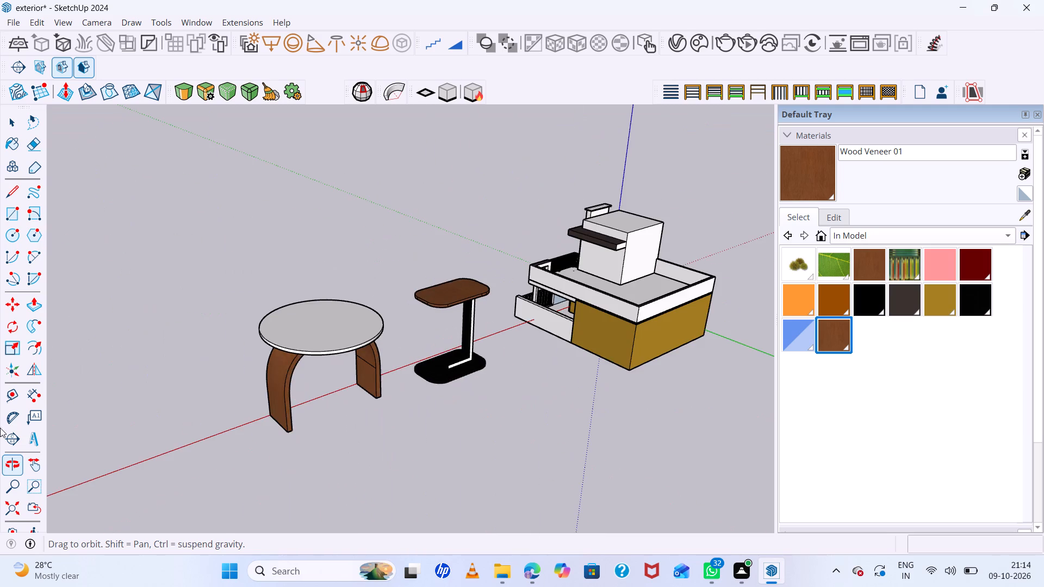
{"action": "scroll", "coordinate": [712, 365], "scroll_direction": "up", "scroll_amount": 1}
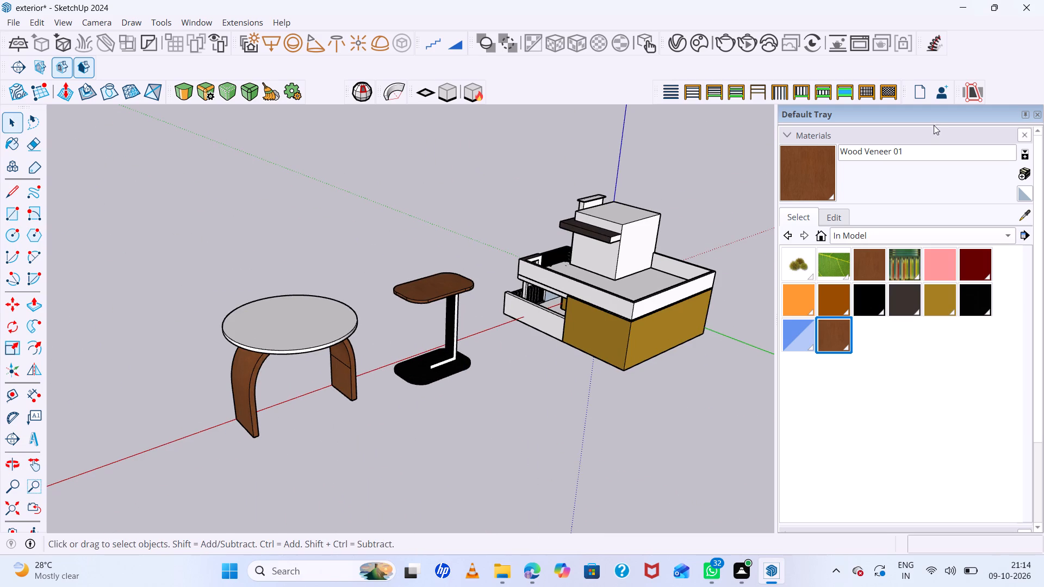
{"action": "left_click", "coordinate": [1024, 218]}
{"action": "scroll", "coordinate": [439, 367], "scroll_direction": "up", "scroll_amount": 8}
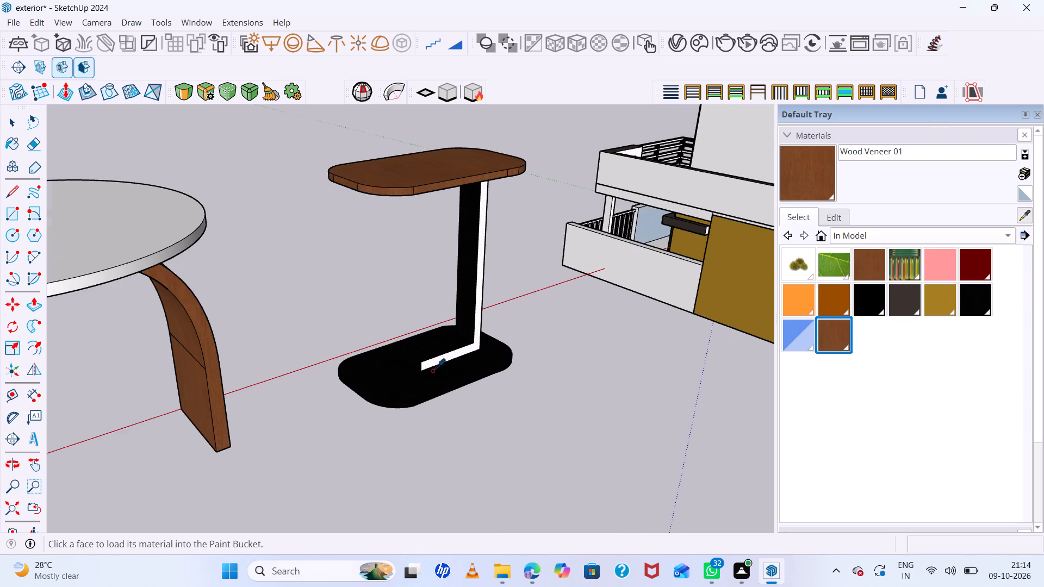
{"action": "left_click", "coordinate": [425, 377]}
{"action": "scroll", "coordinate": [440, 365], "scroll_direction": "up", "scroll_amount": 6}
{"action": "left_click", "coordinate": [441, 357]}
{"action": "scroll", "coordinate": [443, 355], "scroll_direction": "down", "scroll_amount": 3}
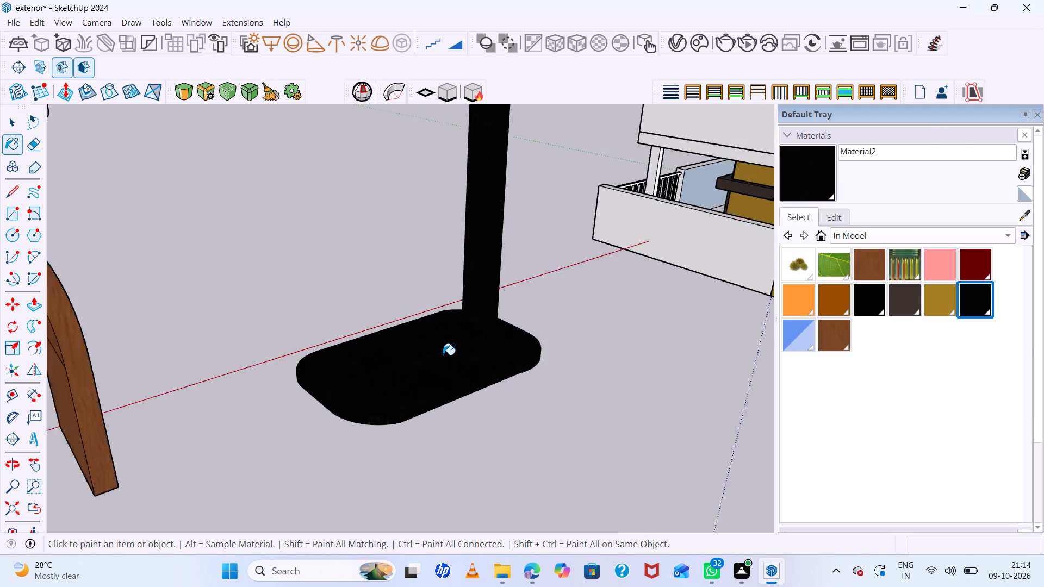
Examine both finished tables beside the house from the front, from above and at several distances.
{"action": "scroll", "coordinate": [443, 355], "scroll_direction": "down", "scroll_amount": 11}
{"action": "middle_click_drag", "start_coordinate": [478, 362], "coordinate": [821, 382]}
{"action": "middle_click_drag", "start_coordinate": [366, 372], "coordinate": [718, 374]}
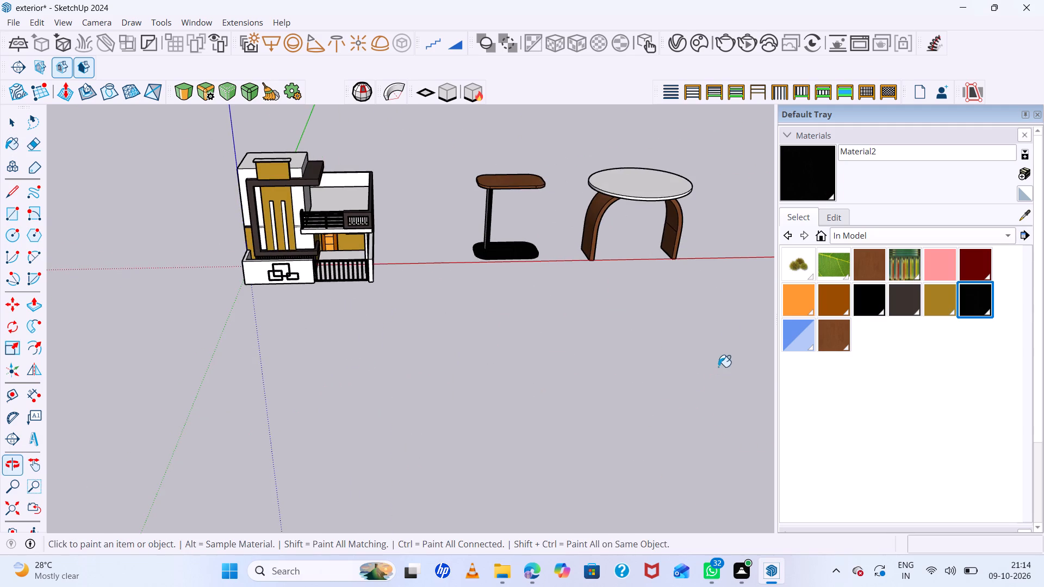
{"action": "middle_click_drag", "start_coordinate": [707, 170], "coordinate": [706, 122]}
{"action": "scroll", "coordinate": [682, 190], "scroll_direction": "up", "scroll_amount": 5}
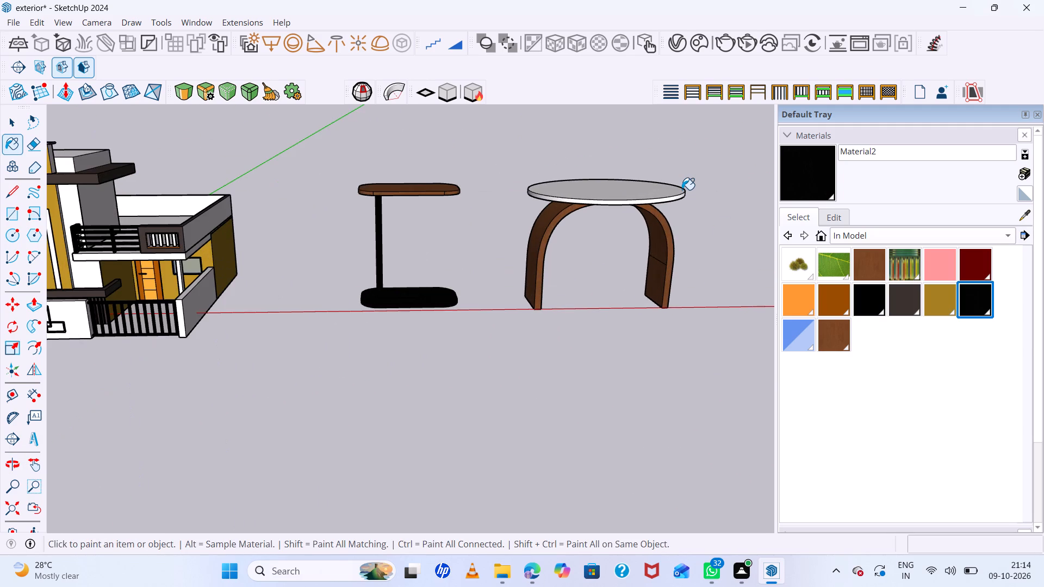
{"action": "key", "text": "space"}
{"action": "scroll", "coordinate": [602, 242], "scroll_direction": "down", "scroll_amount": 12}
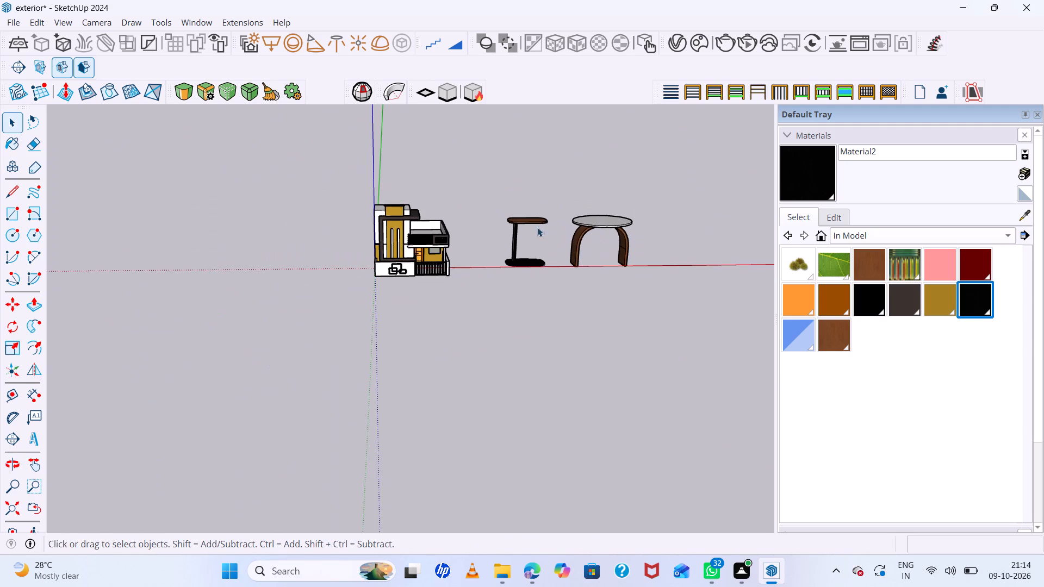
{"action": "middle_click_drag", "start_coordinate": [480, 192], "coordinate": [487, 126]}
{"action": "scroll", "coordinate": [480, 190], "scroll_direction": "up", "scroll_amount": 1}
{"action": "scroll", "coordinate": [488, 126], "scroll_direction": "down", "scroll_amount": 1}
{"action": "scroll", "coordinate": [607, 226], "scroll_direction": "up", "scroll_amount": 10}
{"action": "middle_click_drag", "start_coordinate": [643, 265], "coordinate": [599, 360]}
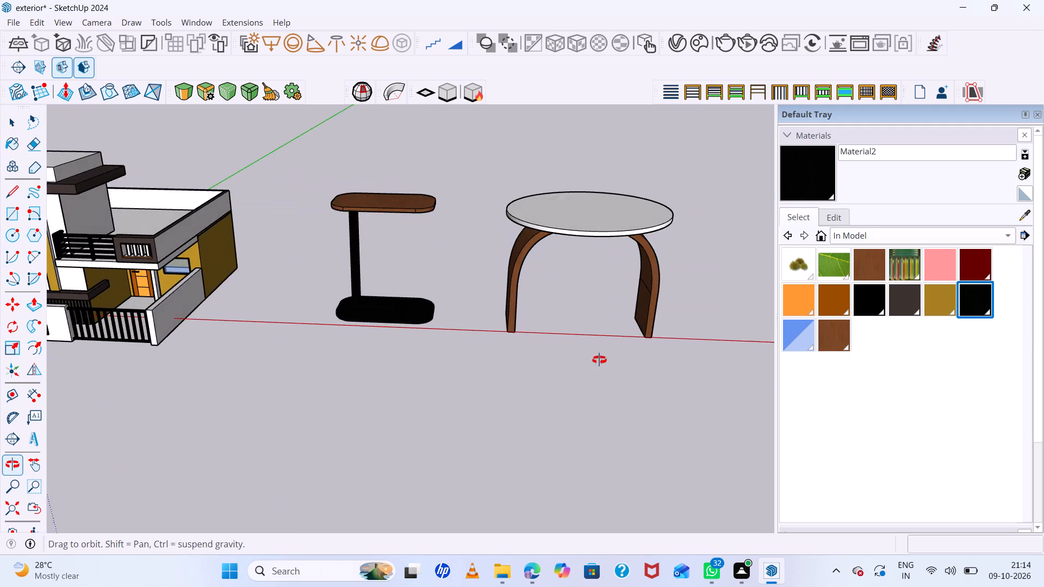
{"action": "middle_click_drag", "start_coordinate": [599, 360], "coordinate": [599, 360]}
{"action": "scroll", "coordinate": [457, 297], "scroll_direction": "down", "scroll_amount": 7}
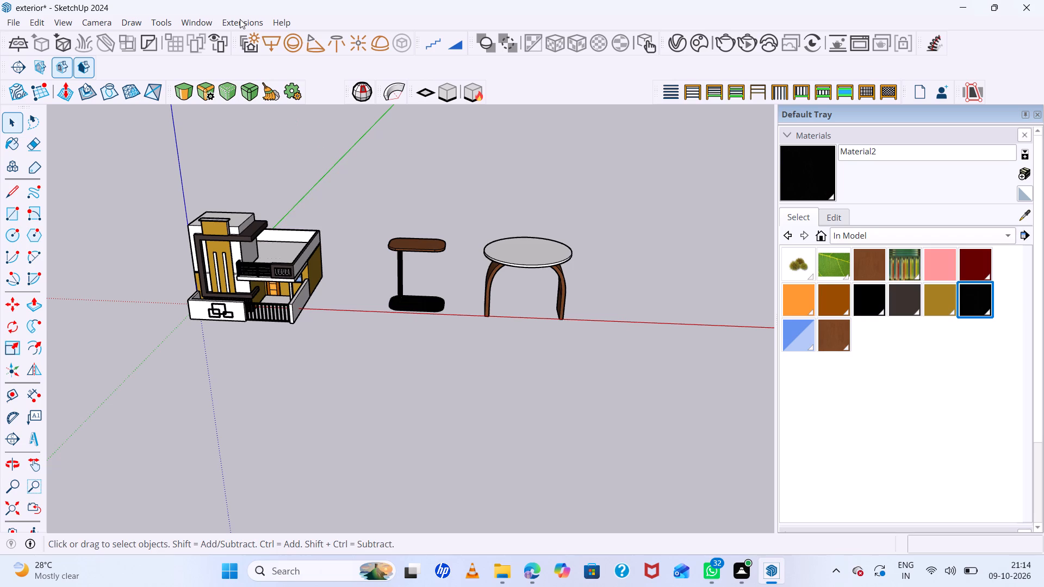
Open 3D Warehouse and search it for "cup".
{"action": "left_click", "coordinate": [241, 19]}
{"action": "left_click", "coordinate": [196, 22]}
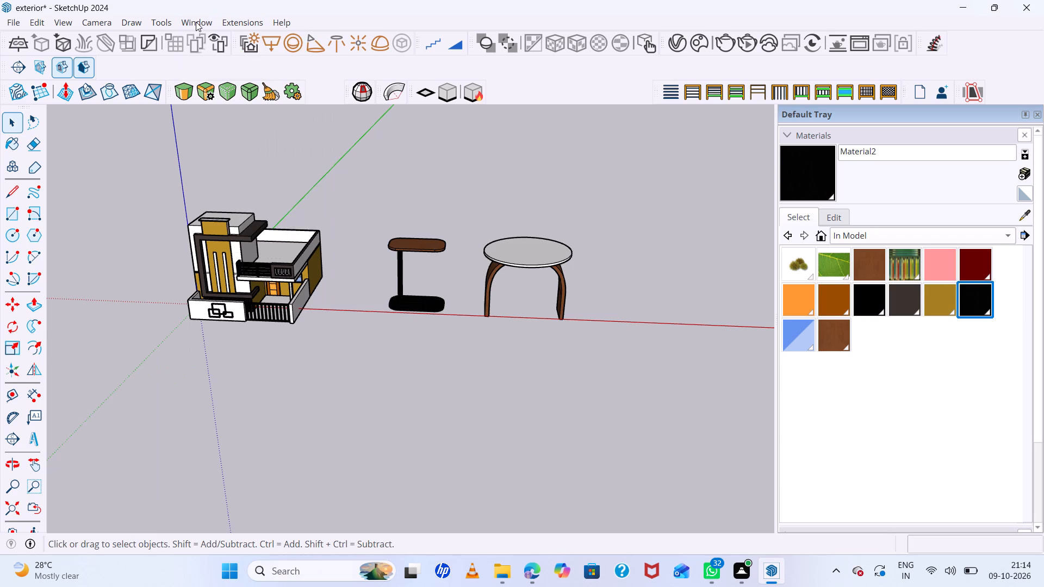
{"action": "left_click", "coordinate": [196, 22]}
{"action": "left_click", "coordinate": [247, 132]}
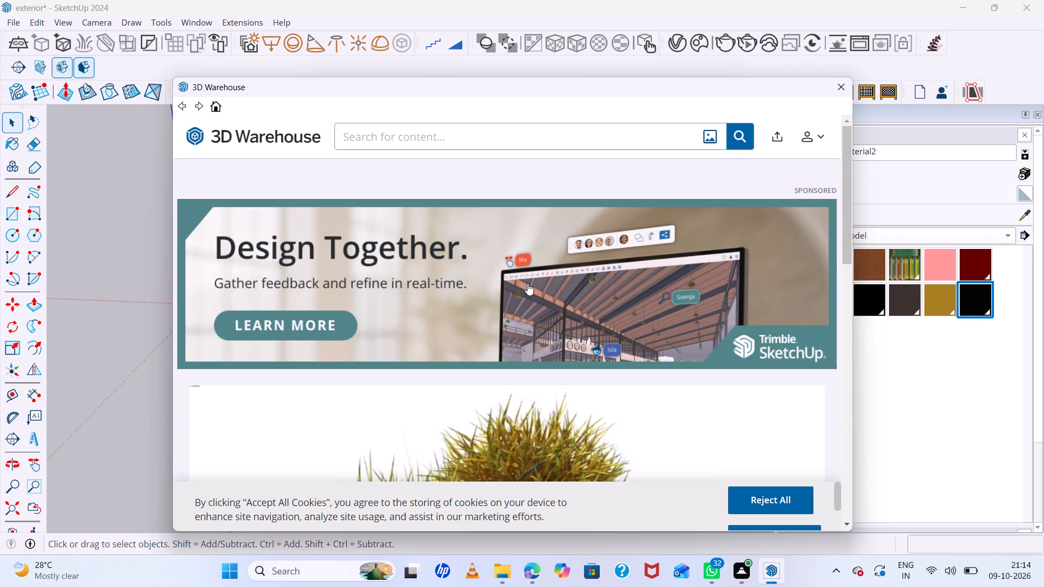
{"action": "left_click", "coordinate": [465, 130]}
{"action": "type", "text": "cup"}
{"action": "key", "text": "Return"}
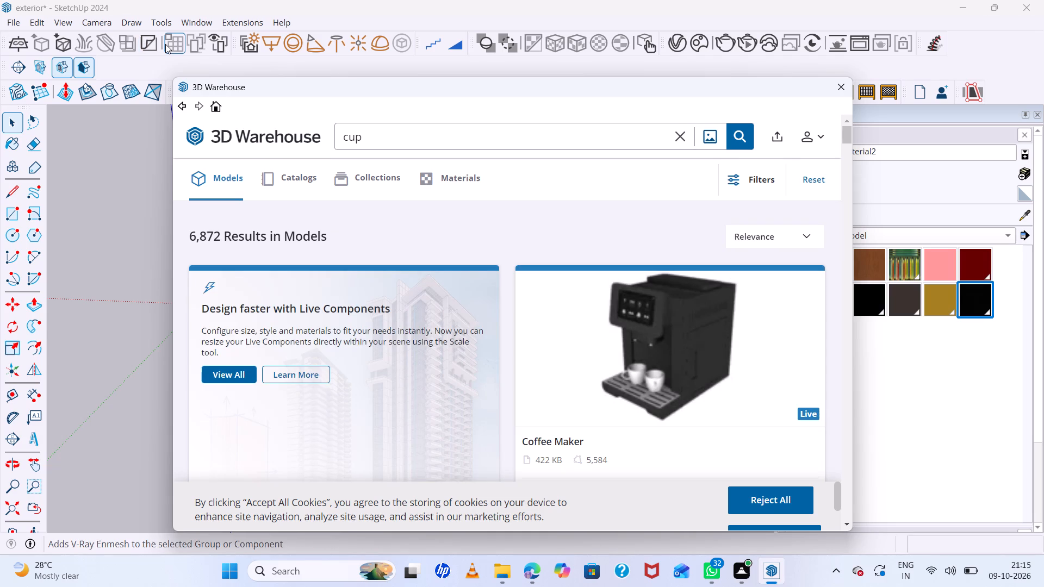
Load the white handled mug model "cup" directly into the scene and place it on the ground in front of the round table.
{"action": "scroll", "coordinate": [165, 44], "scroll_direction": "down", "scroll_amount": 6}
{"action": "scroll", "coordinate": [393, 228], "scroll_direction": "down", "scroll_amount": 6}
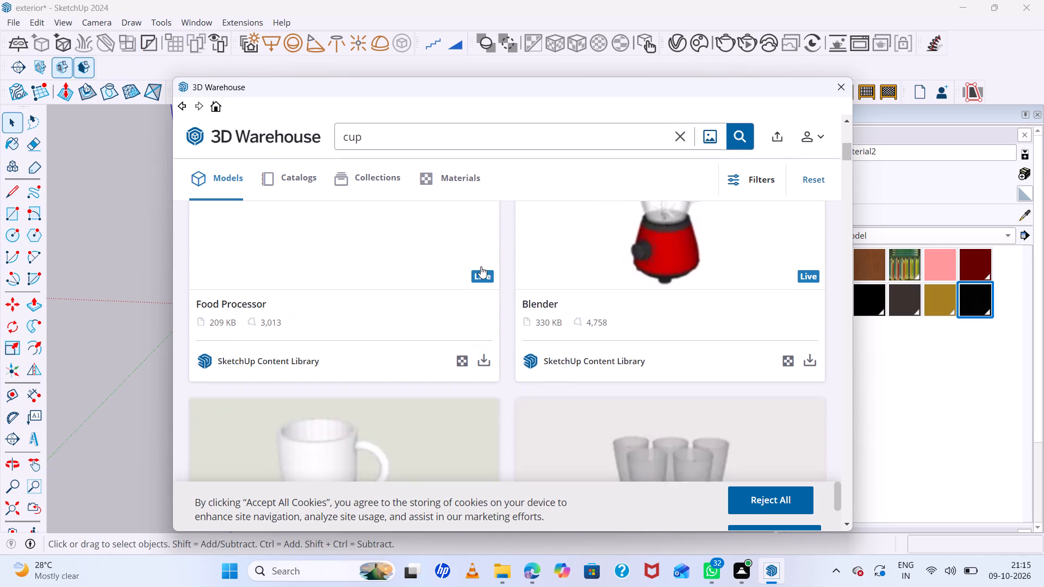
{"action": "scroll", "coordinate": [481, 266], "scroll_direction": "down", "scroll_amount": 3}
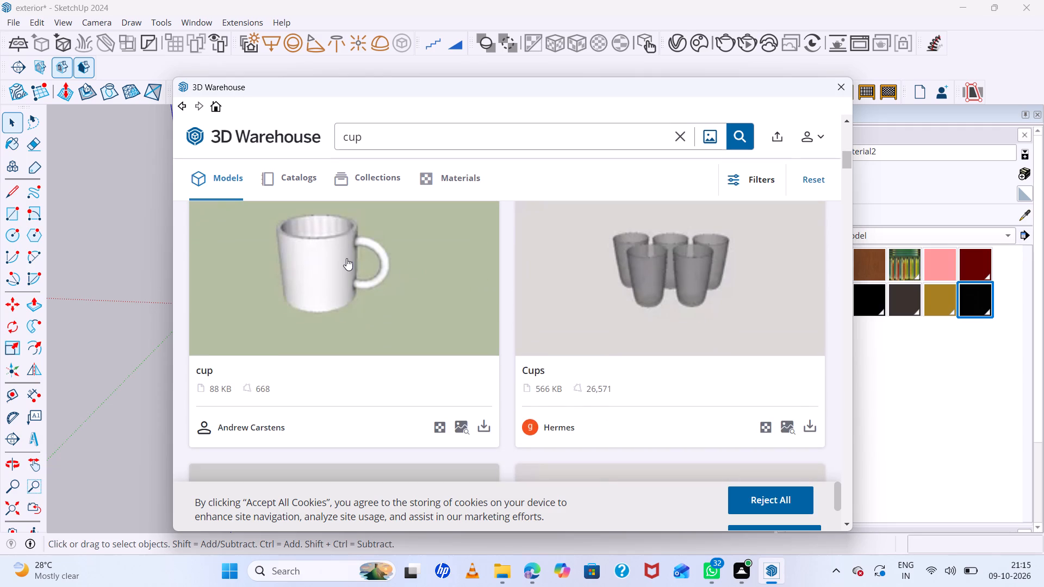
{"action": "scroll", "coordinate": [346, 258], "scroll_direction": "down", "scroll_amount": 4}
{"action": "scroll", "coordinate": [344, 257], "scroll_direction": "up", "scroll_amount": 5}
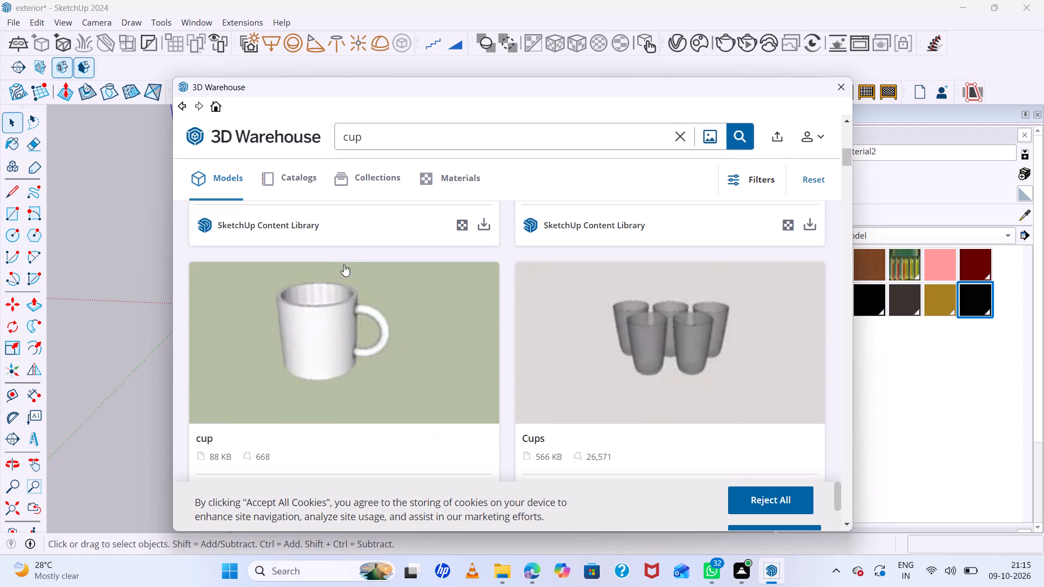
{"action": "left_click", "coordinate": [348, 299]}
{"action": "scroll", "coordinate": [486, 288], "scroll_direction": "down", "scroll_amount": 4}
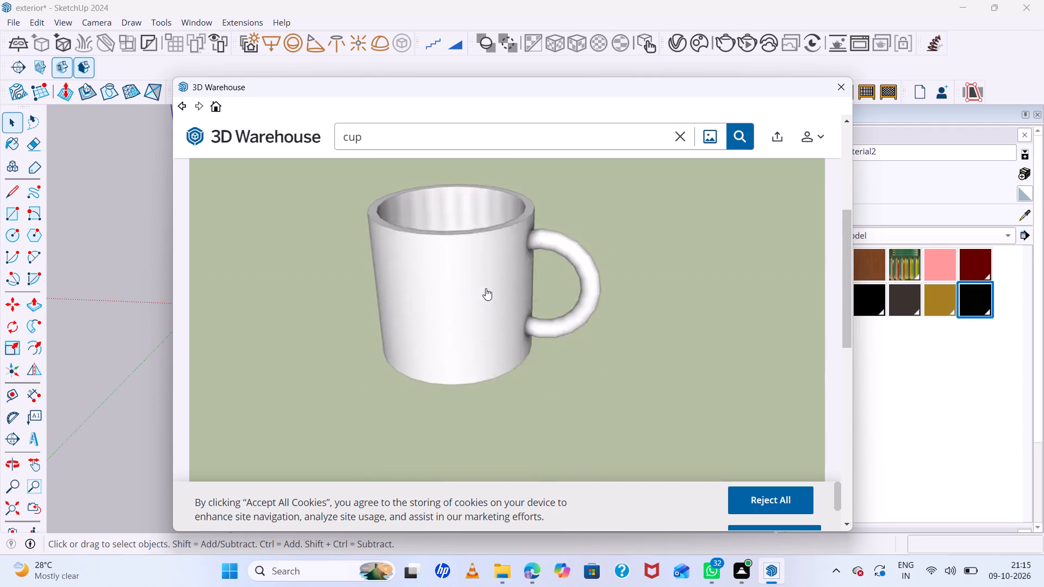
{"action": "scroll", "coordinate": [486, 288], "scroll_direction": "down", "scroll_amount": 3}
{"action": "scroll", "coordinate": [576, 316], "scroll_direction": "down", "scroll_amount": 9}
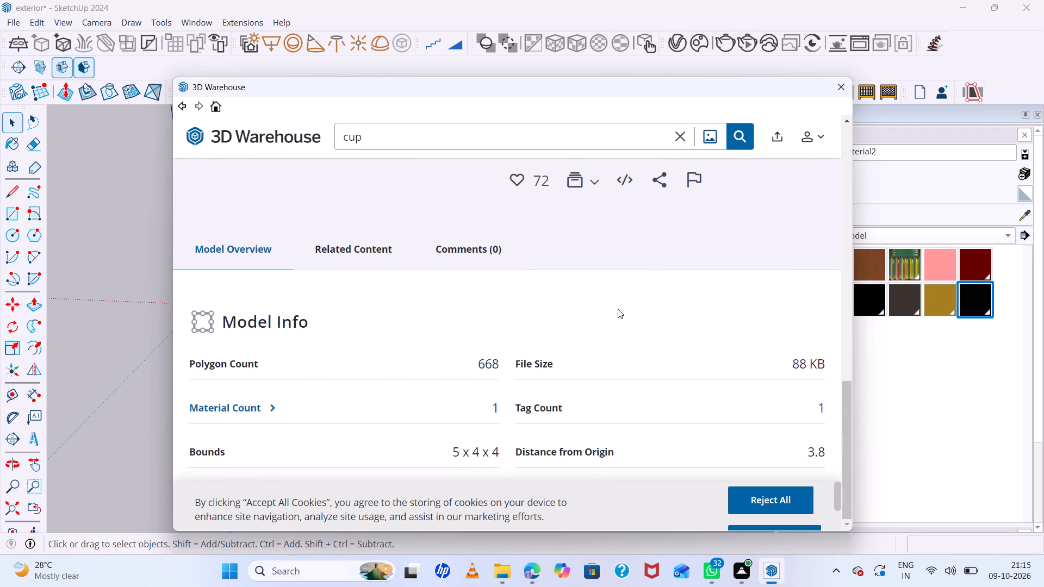
{"action": "scroll", "coordinate": [618, 309], "scroll_direction": "up", "scroll_amount": 4}
{"action": "left_click", "coordinate": [726, 391]}
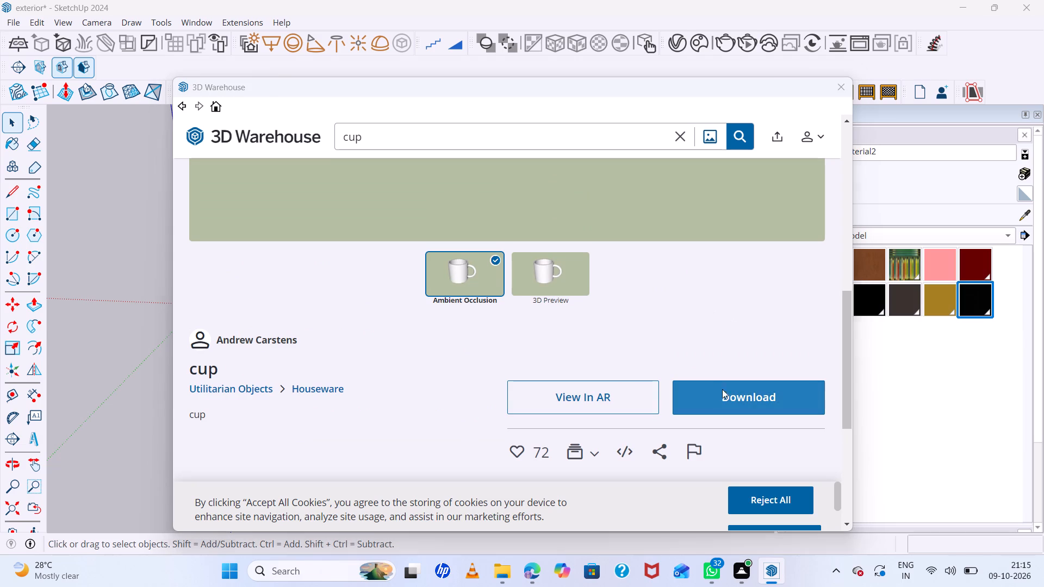
{"action": "left_click", "coordinate": [476, 324]}
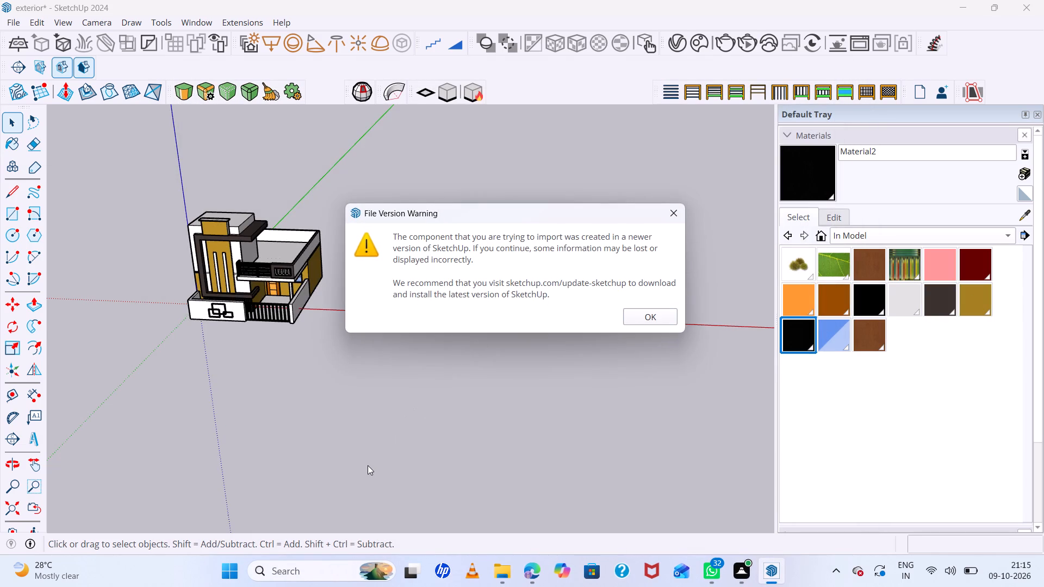
{"action": "left_click", "coordinate": [659, 322]}
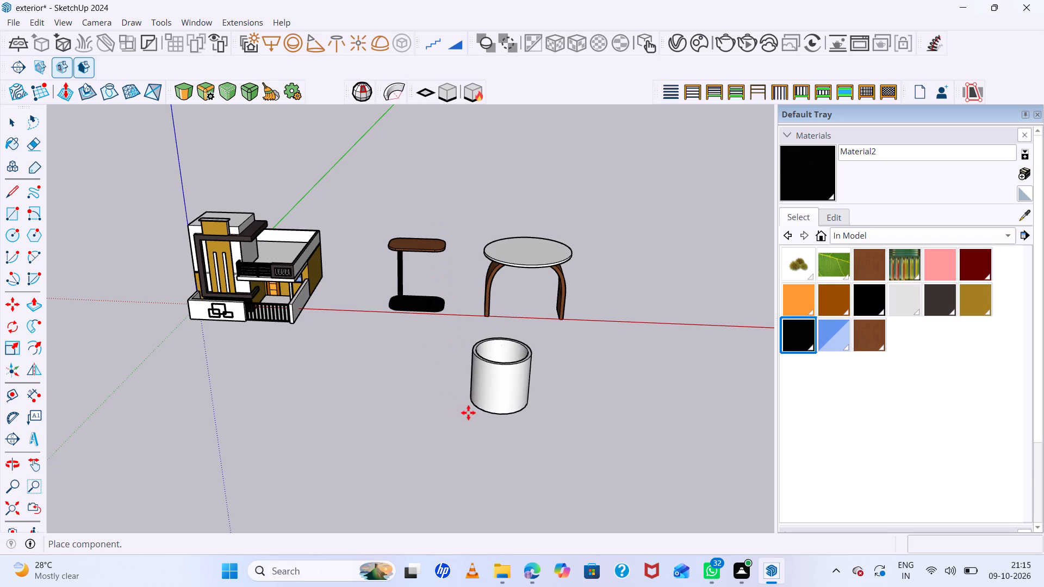
{"action": "left_click", "coordinate": [469, 413]}
Rotate the mug 90 degrees horizontally about its base so that its handle points toward the house side.
{"action": "scroll", "coordinate": [514, 414], "scroll_direction": "up", "scroll_amount": 5}
{"action": "key", "text": "q"}
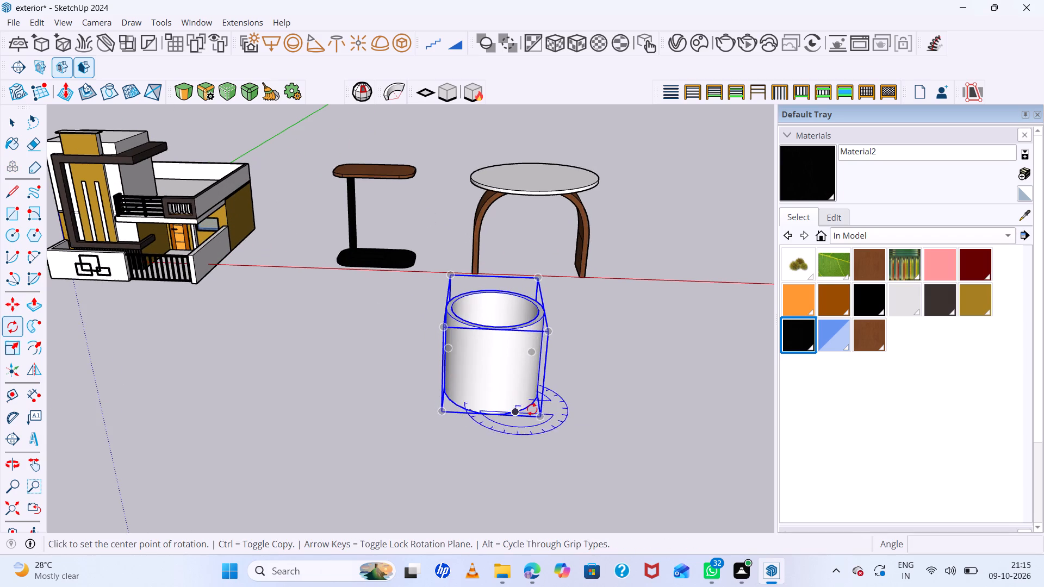
{"action": "left_click", "coordinate": [523, 413]}
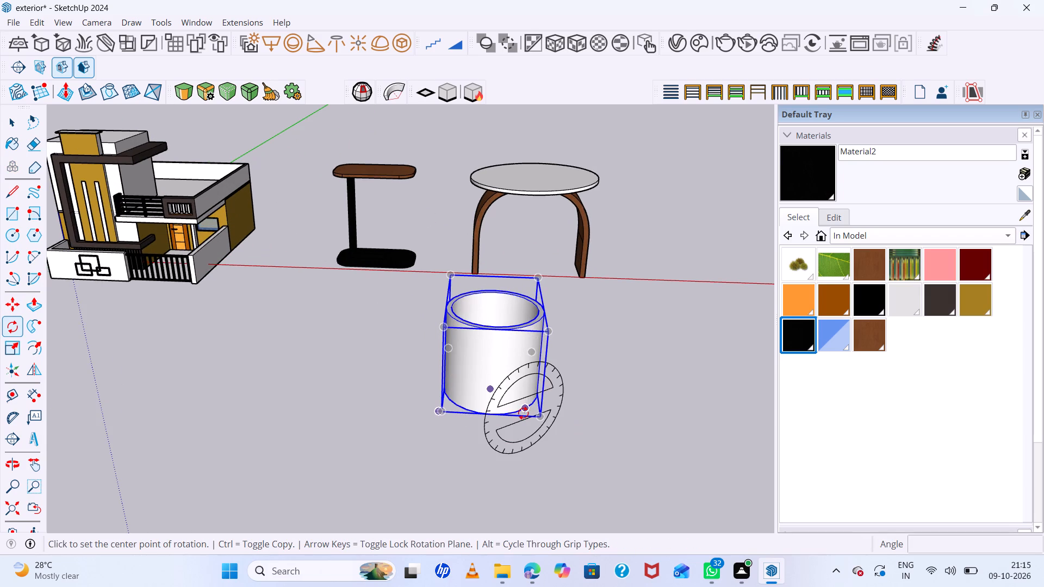
{"action": "key", "text": "space"}
{"action": "key", "text": "q"}
{"action": "left_click", "coordinate": [526, 416]}
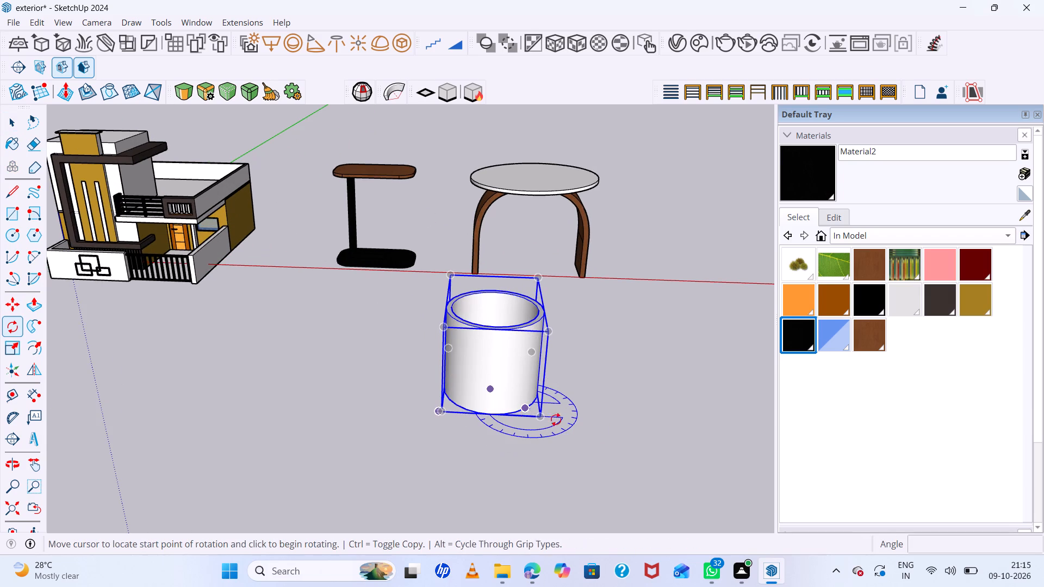
{"action": "left_click", "coordinate": [698, 426]}
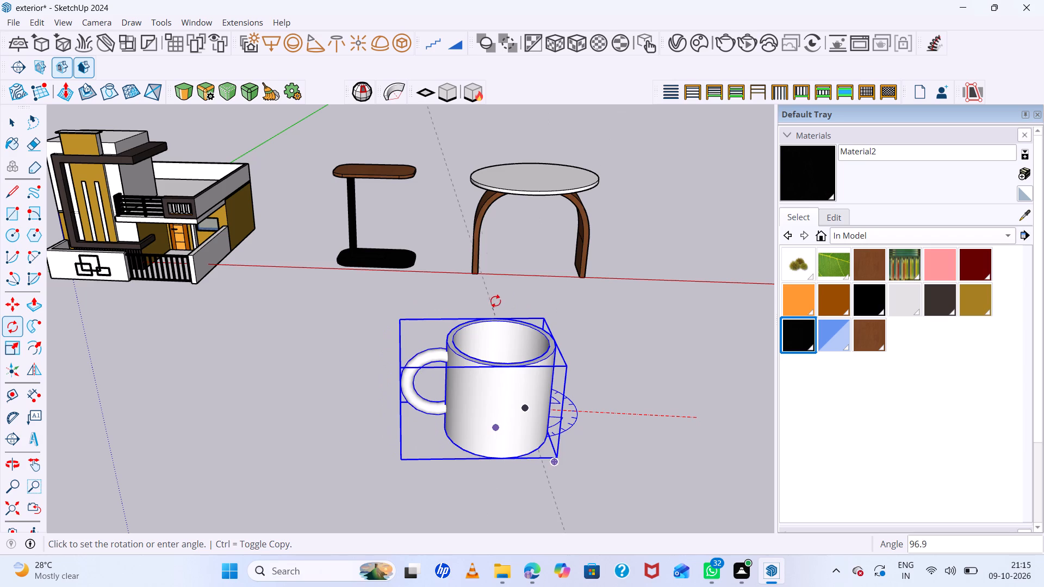
{"action": "left_click", "coordinate": [519, 292]}
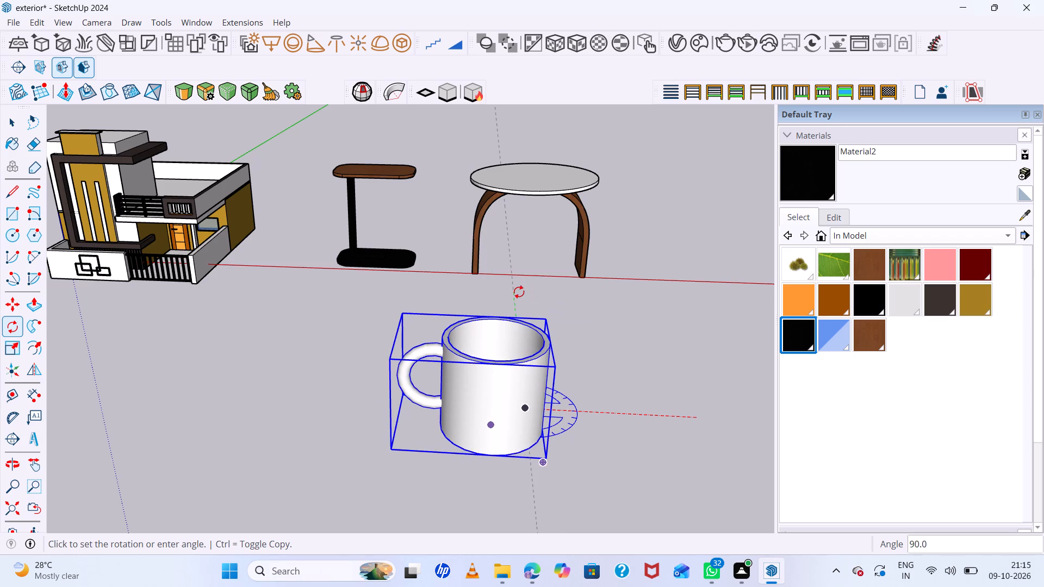
Scale the mug down along the green axis from its handle side and reduce its height along the blue axis.
{"action": "key", "text": "s"}
{"action": "scroll", "coordinate": [410, 410], "scroll_direction": "up", "scroll_amount": 2}
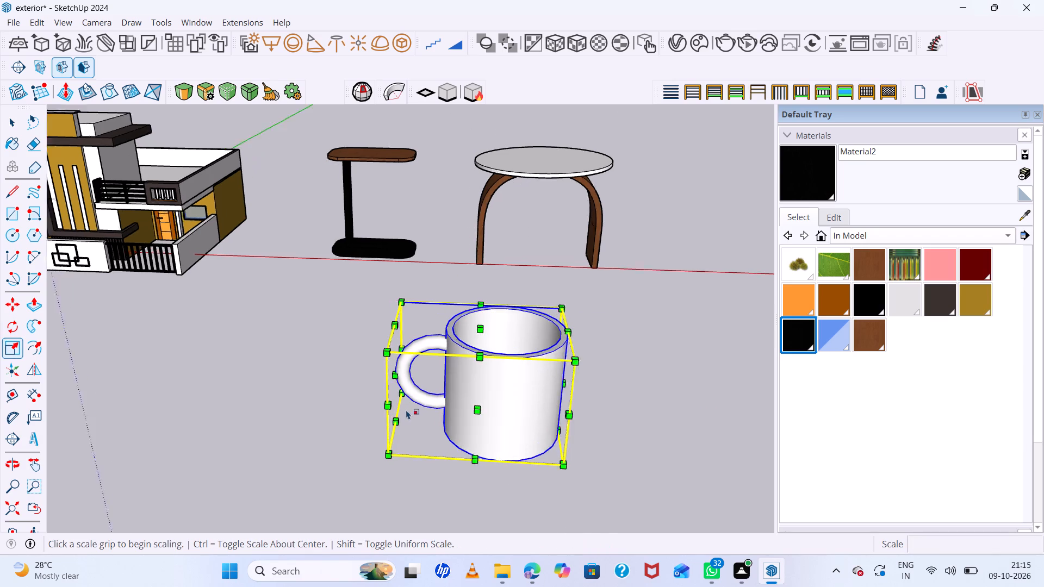
{"action": "scroll", "coordinate": [406, 410], "scroll_direction": "up", "scroll_amount": 3}
{"action": "left_click", "coordinate": [386, 354]}
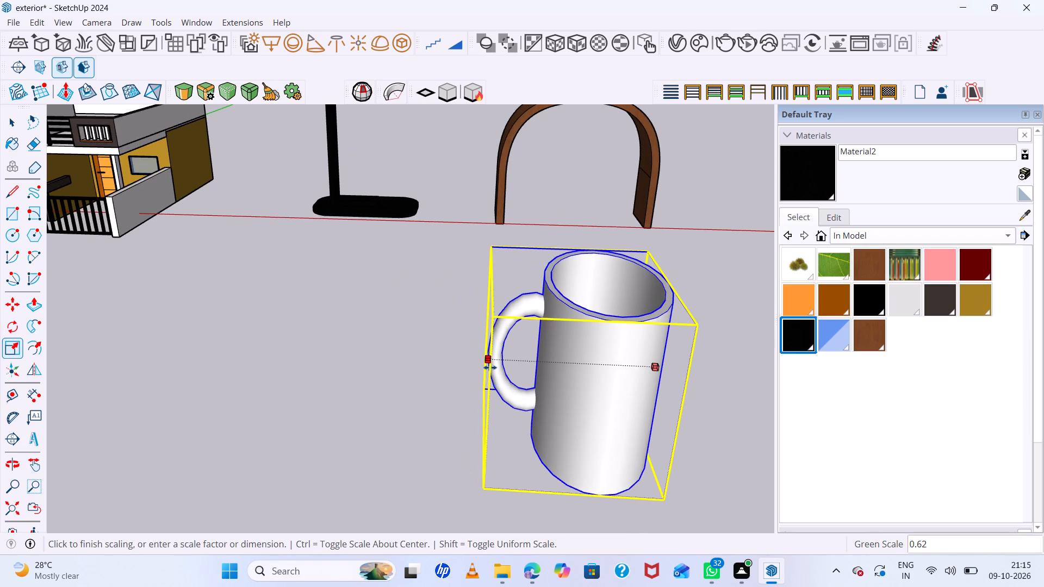
{"action": "left_click", "coordinate": [509, 370]}
{"action": "left_click", "coordinate": [593, 280]}
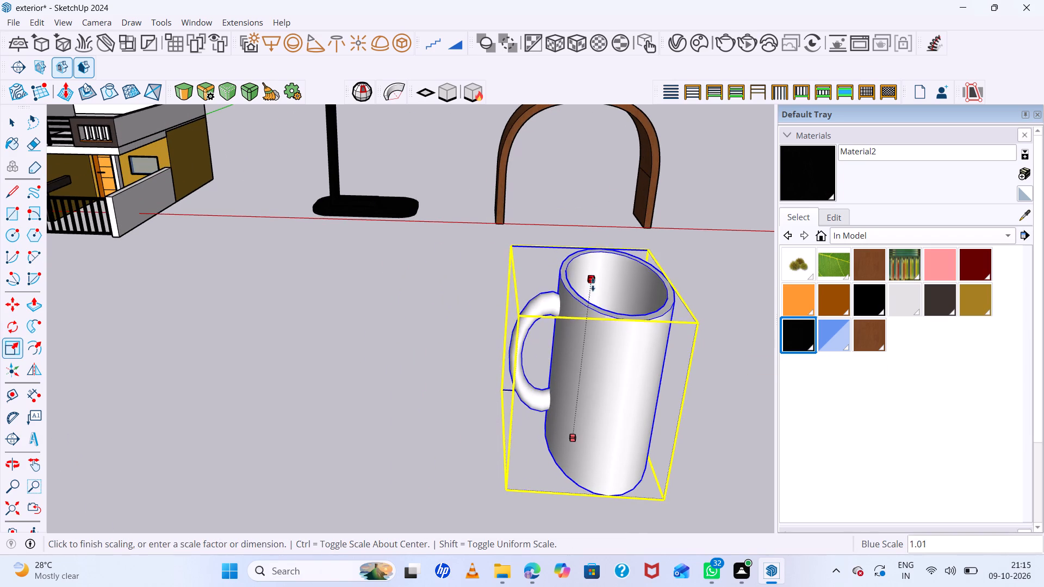
{"action": "double_click", "coordinate": [592, 380]}
Scale the mug narrower again along the green axis from its handle side.
{"action": "middle_click_drag", "start_coordinate": [674, 438], "coordinate": [644, 322]}
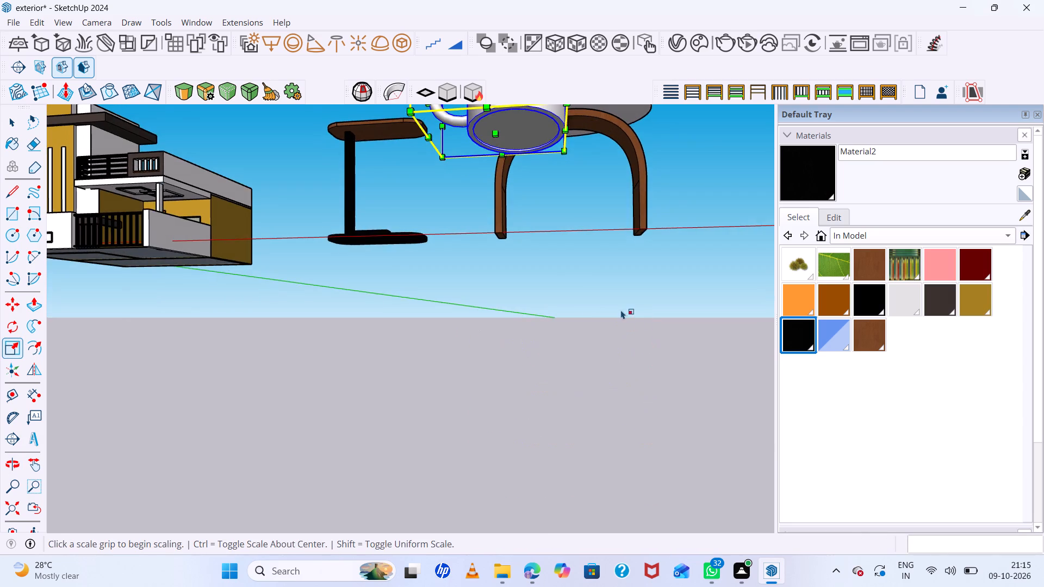
{"action": "scroll", "coordinate": [499, 345], "scroll_direction": "down", "scroll_amount": 7}
{"action": "scroll", "coordinate": [483, 241], "scroll_direction": "up", "scroll_amount": 11}
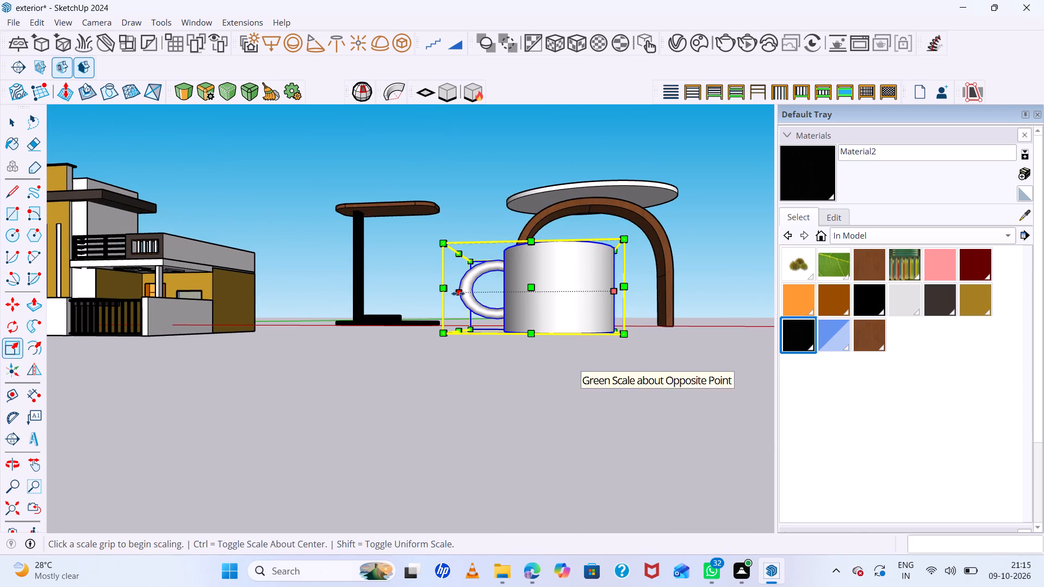
{"action": "left_click", "coordinate": [458, 293]}
{"action": "left_click", "coordinate": [548, 307]}
Scale the mug down along the red axis and reduce its height along the blue axis.
{"action": "middle_click_drag", "start_coordinate": [642, 306], "coordinate": [660, 398]}
{"action": "scroll", "coordinate": [612, 355], "scroll_direction": "down", "scroll_amount": 6}
{"action": "scroll", "coordinate": [623, 435], "scroll_direction": "up", "scroll_amount": 5}
{"action": "scroll", "coordinate": [608, 428], "scroll_direction": "down", "scroll_amount": 4}
{"action": "scroll", "coordinate": [620, 505], "scroll_direction": "up", "scroll_amount": 2}
{"action": "double_click", "coordinate": [622, 491]}
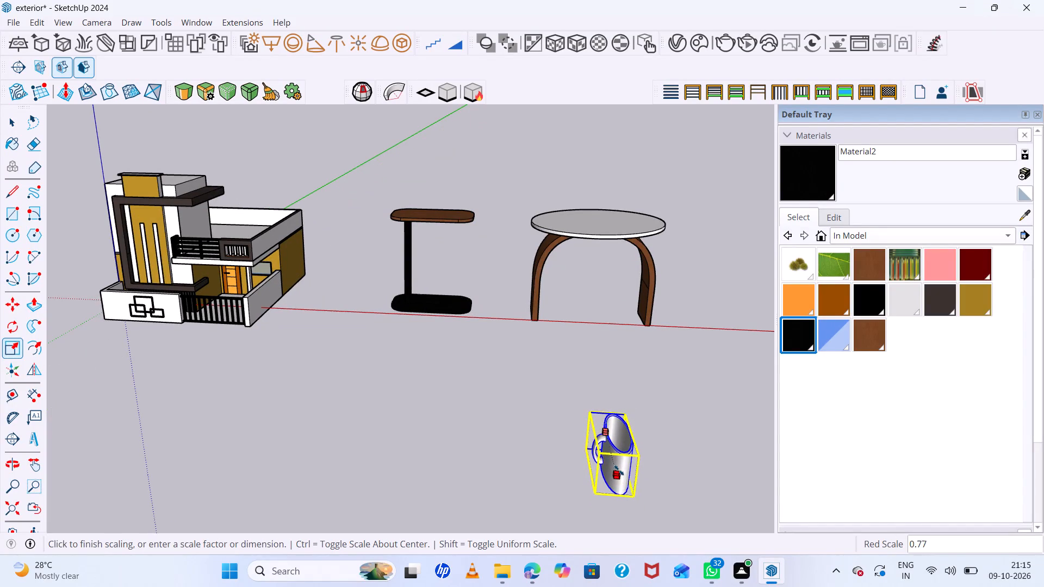
{"action": "left_click", "coordinate": [616, 457]}
{"action": "left_click", "coordinate": [614, 424]}
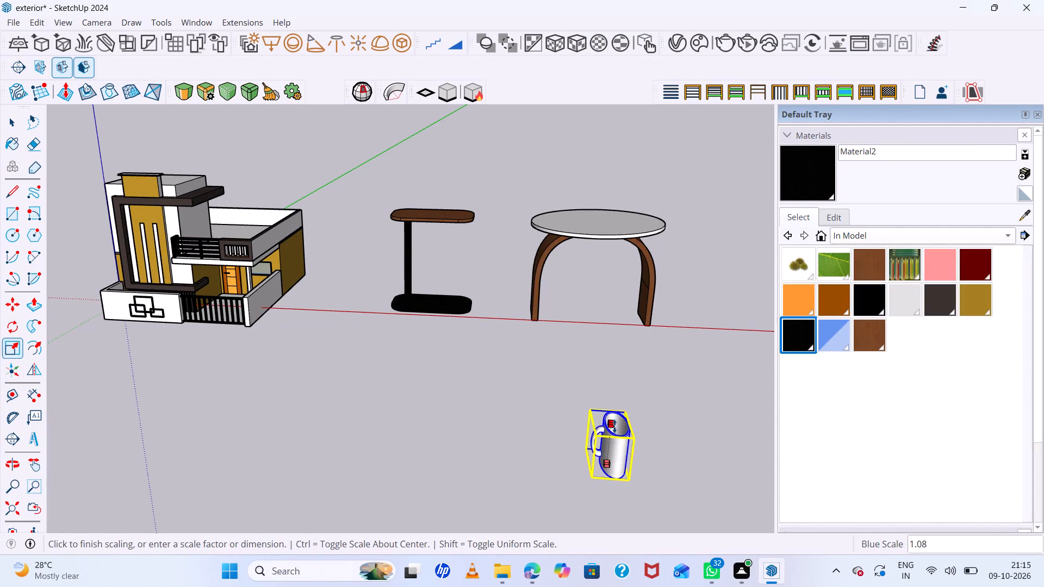
{"action": "left_click", "coordinate": [617, 447]}
Scale the mug narrower along the green axis from its handle side.
{"action": "scroll", "coordinate": [623, 477], "scroll_direction": "up", "scroll_amount": 14}
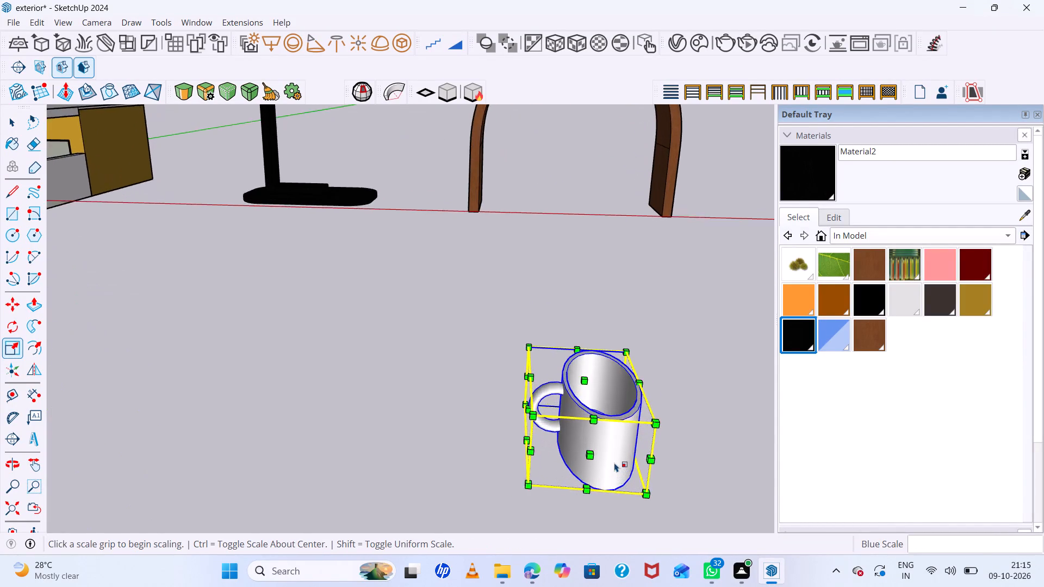
{"action": "scroll", "coordinate": [614, 463], "scroll_direction": "up", "scroll_amount": 1}
{"action": "middle_click_drag", "start_coordinate": [592, 422], "coordinate": [576, 332]}
{"action": "scroll", "coordinate": [554, 390], "scroll_direction": "up", "scroll_amount": 5}
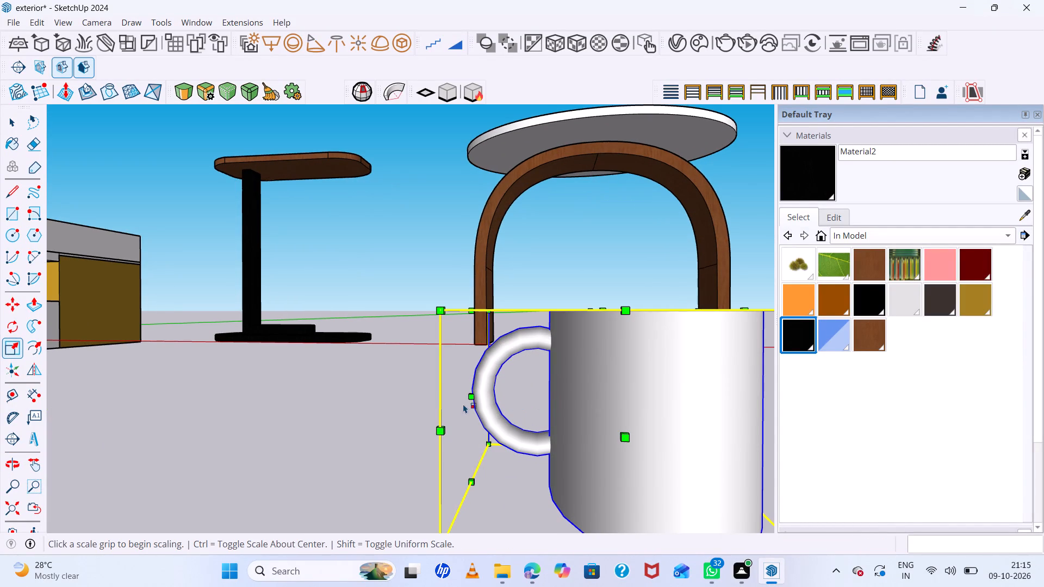
{"action": "left_click", "coordinate": [468, 398]}
{"action": "left_click", "coordinate": [605, 419]}
{"action": "scroll", "coordinate": [489, 378], "scroll_direction": "down", "scroll_amount": 7}
{"action": "scroll", "coordinate": [601, 415], "scroll_direction": "up", "scroll_amount": 5}
{"action": "scroll", "coordinate": [474, 386], "scroll_direction": "up", "scroll_amount": 3}
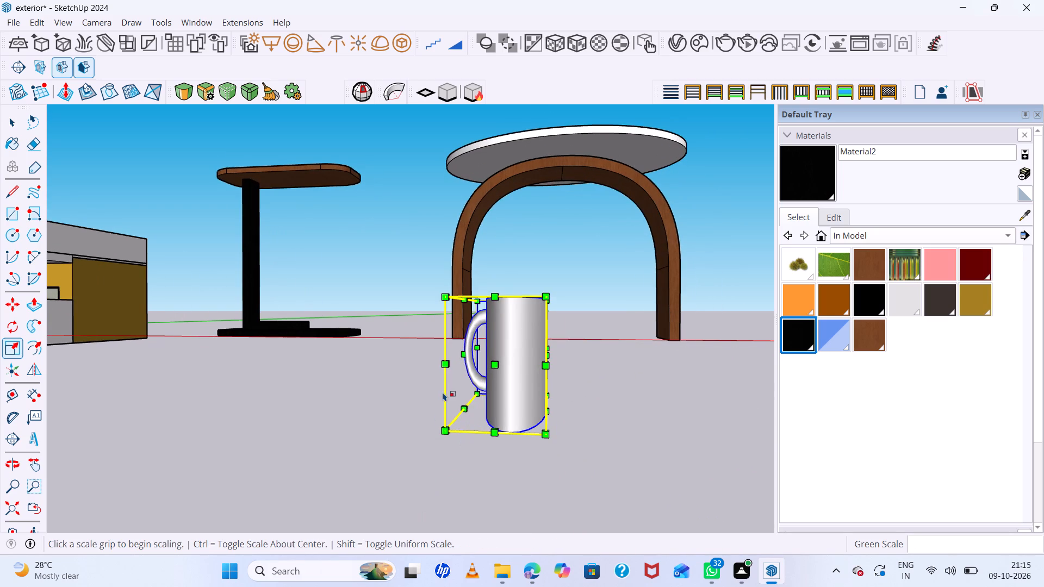
Scale the mug to about 0.41 along the red axis and about 0.63 along the blue axis.
{"action": "scroll", "coordinate": [443, 392], "scroll_direction": "down", "scroll_amount": 4}
{"action": "middle_click_drag", "start_coordinate": [478, 397], "coordinate": [442, 473]}
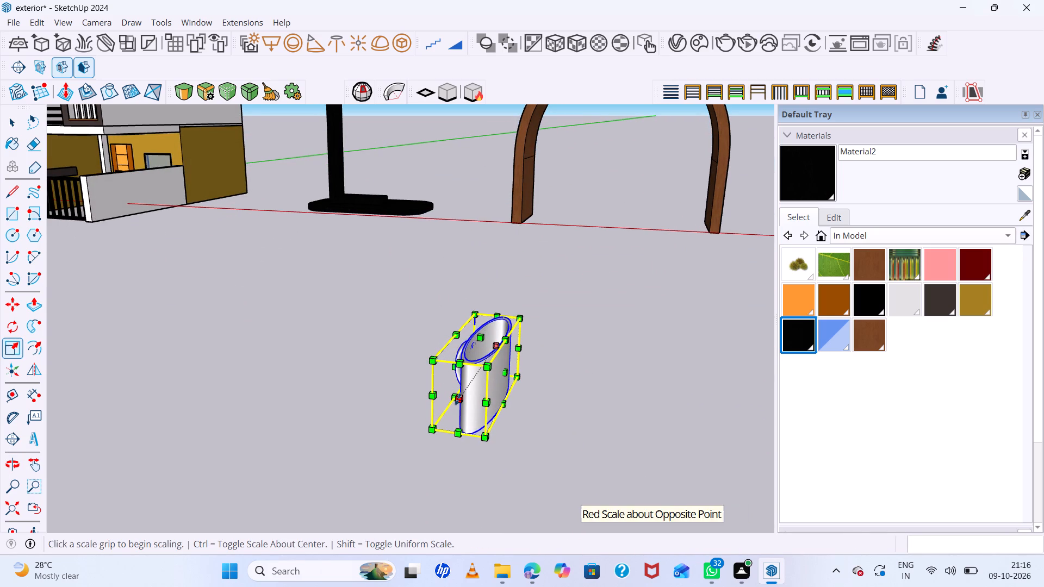
{"action": "double_click", "coordinate": [459, 399]}
{"action": "left_click", "coordinate": [487, 373]}
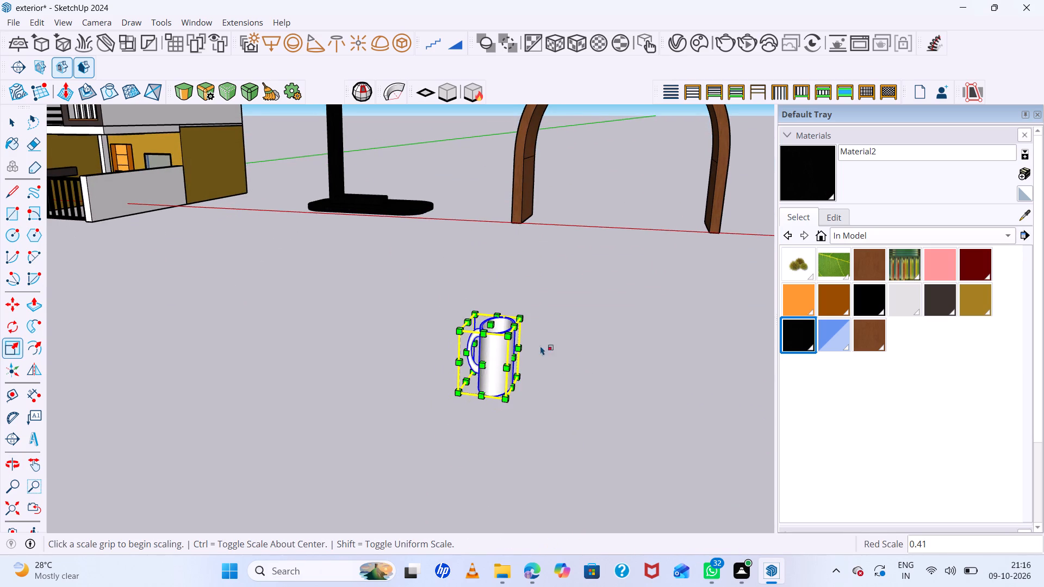
{"action": "scroll", "coordinate": [543, 337], "scroll_direction": "down", "scroll_amount": 4}
{"action": "scroll", "coordinate": [526, 333], "scroll_direction": "up", "scroll_amount": 10}
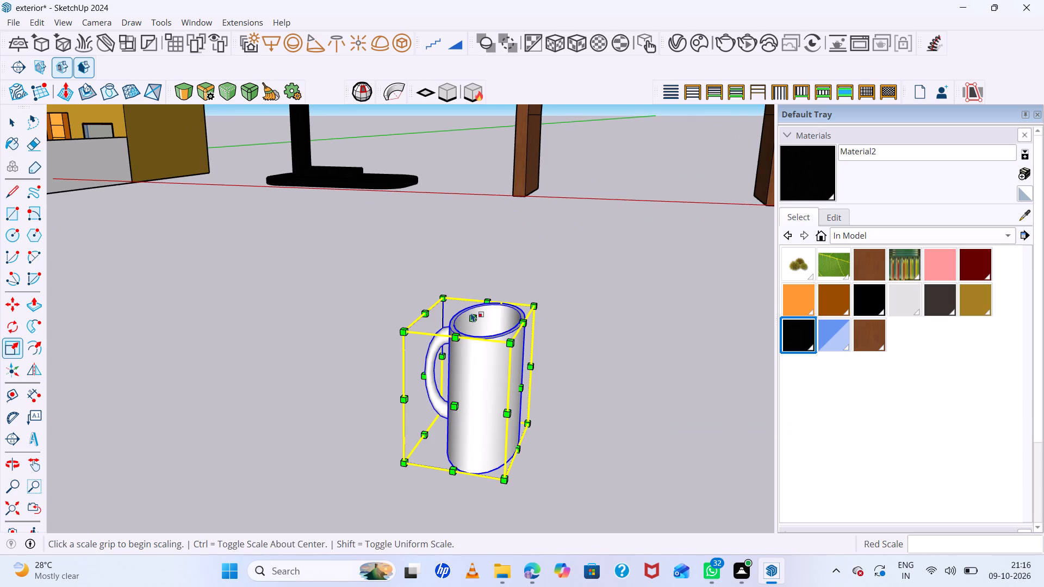
{"action": "left_click", "coordinate": [473, 315]}
{"action": "left_click", "coordinate": [477, 365]}
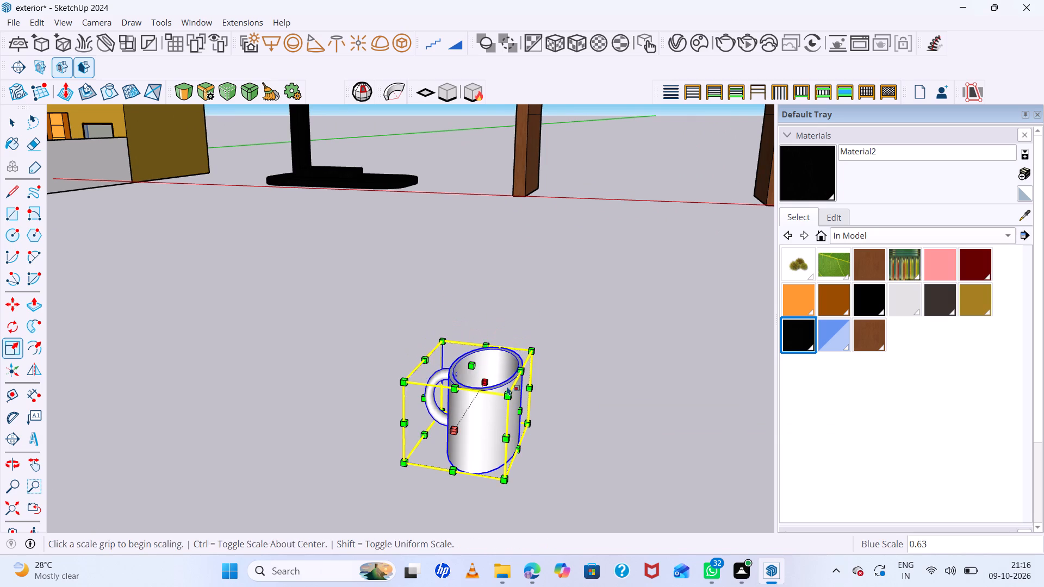
{"action": "middle_click_drag", "start_coordinate": [511, 386], "coordinate": [540, 315]}
{"action": "key", "text": "space"}
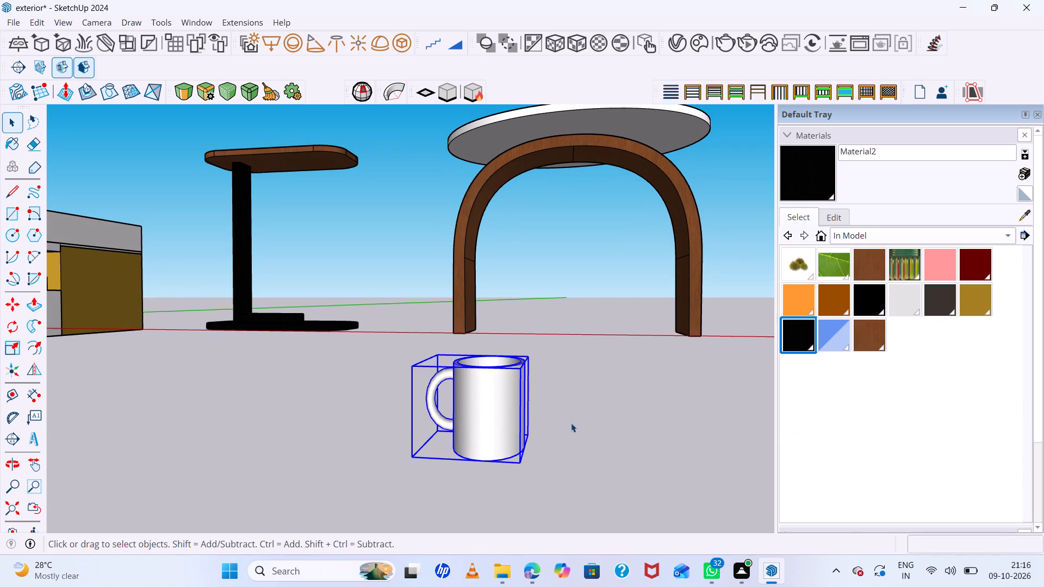
Move the mug by its base onto the house-side end of the small side table's wooden top.
{"action": "key", "text": "m"}
{"action": "left_click", "coordinate": [470, 455]}
{"action": "scroll", "coordinate": [541, 400], "scroll_direction": "down", "scroll_amount": 4}
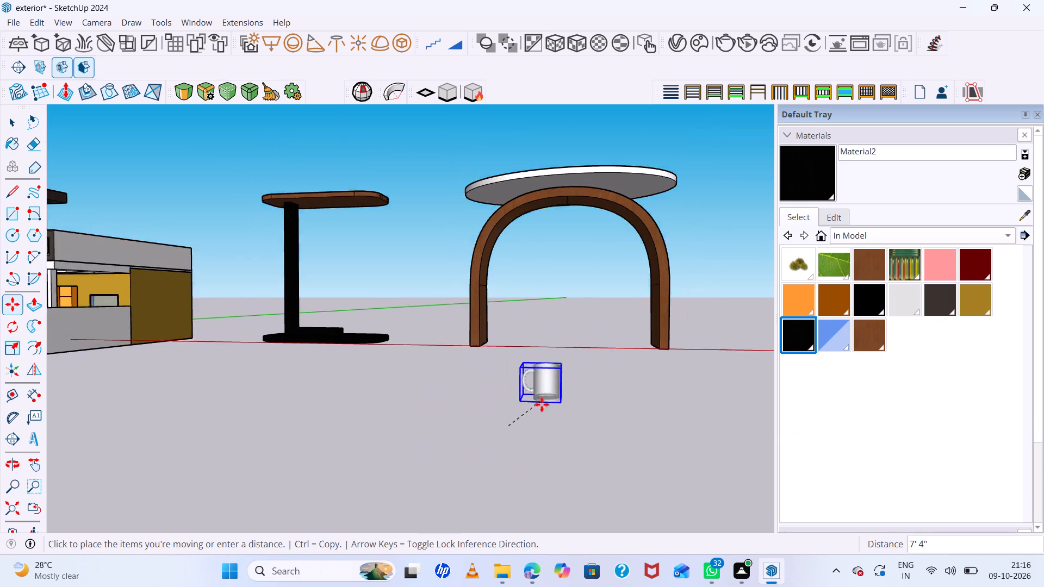
{"action": "scroll", "coordinate": [542, 404], "scroll_direction": "down", "scroll_amount": 11}
{"action": "scroll", "coordinate": [336, 228], "scroll_direction": "up", "scroll_amount": 5}
{"action": "middle_click_drag", "start_coordinate": [376, 267], "coordinate": [396, 413]}
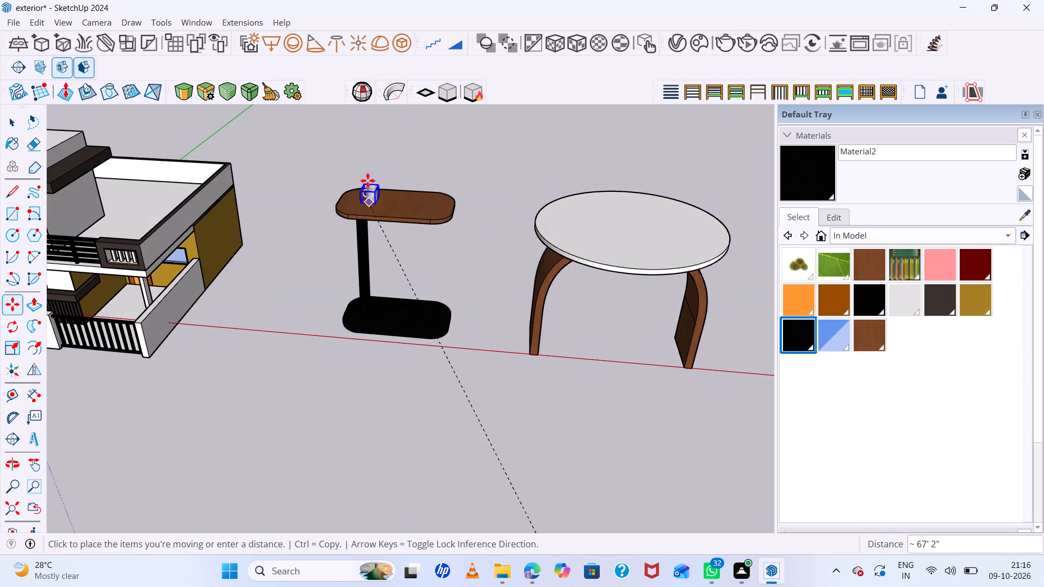
{"action": "scroll", "coordinate": [368, 179], "scroll_direction": "up", "scroll_amount": 8}
{"action": "left_click", "coordinate": [354, 252]}
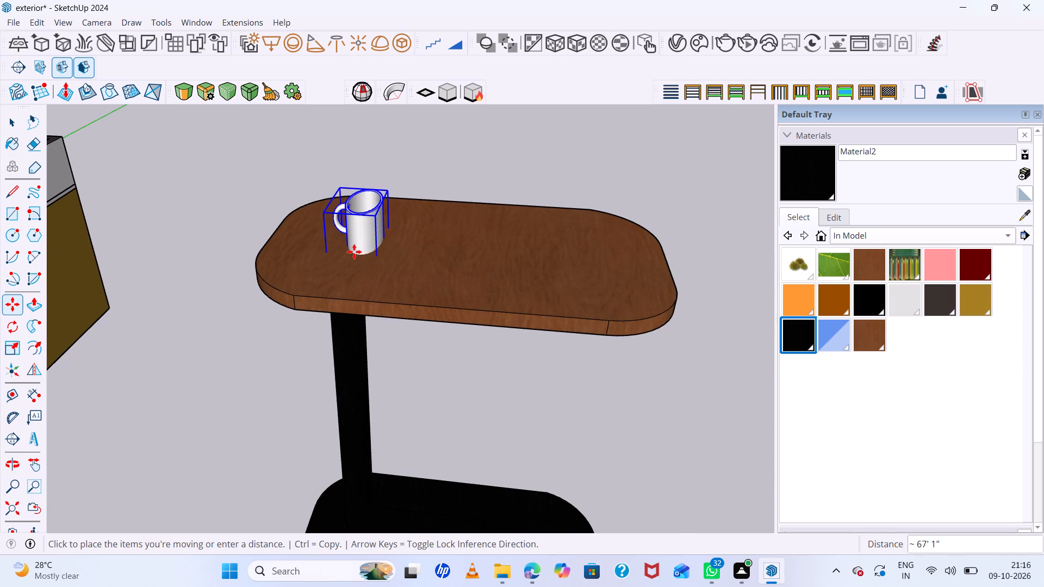
Scale the mug to about 0.65 along the red axis to round out its oval rim.
{"action": "scroll", "coordinate": [389, 264], "scroll_direction": "down", "scroll_amount": 4}
{"action": "middle_click_drag", "start_coordinate": [524, 323], "coordinate": [596, 323]}
{"action": "scroll", "coordinate": [420, 214], "scroll_direction": "up", "scroll_amount": 9}
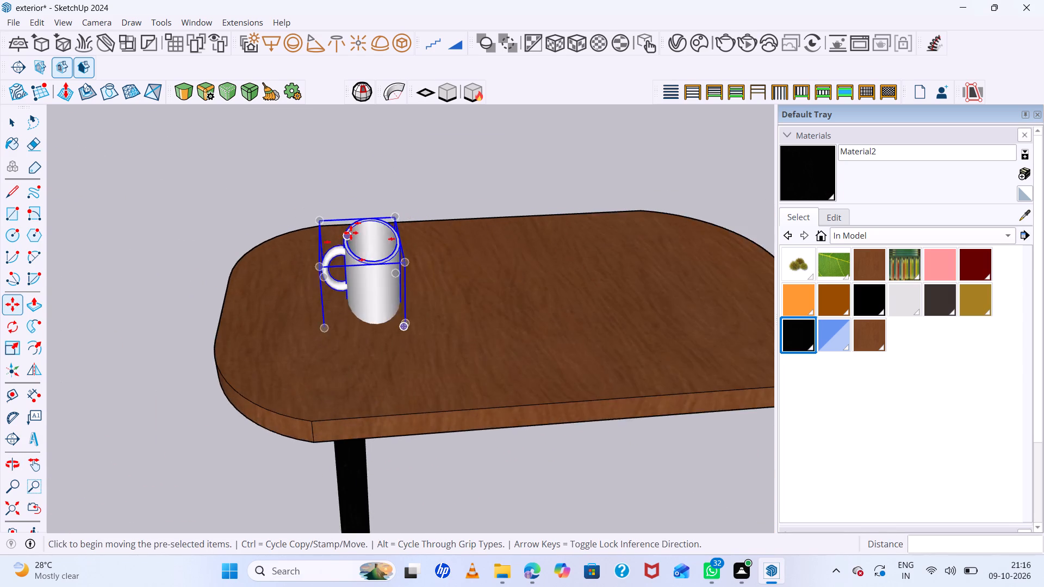
{"action": "scroll", "coordinate": [351, 233], "scroll_direction": "up", "scroll_amount": 2}
{"action": "scroll", "coordinate": [347, 205], "scroll_direction": "down", "scroll_amount": 7}
{"action": "scroll", "coordinate": [384, 246], "scroll_direction": "up", "scroll_amount": 6}
{"action": "middle_click_drag", "start_coordinate": [425, 277], "coordinate": [417, 146]}
{"action": "middle_click_drag", "start_coordinate": [394, 157], "coordinate": [381, 160]}
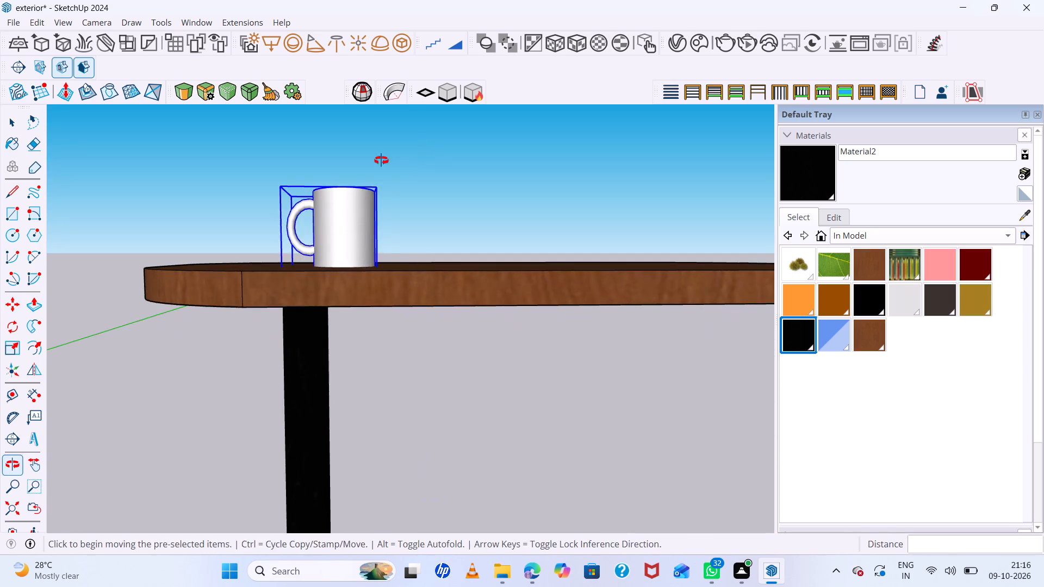
{"action": "middle_click_drag", "start_coordinate": [381, 160], "coordinate": [243, 382]}
{"action": "scroll", "coordinate": [317, 251], "scroll_direction": "up", "scroll_amount": 4}
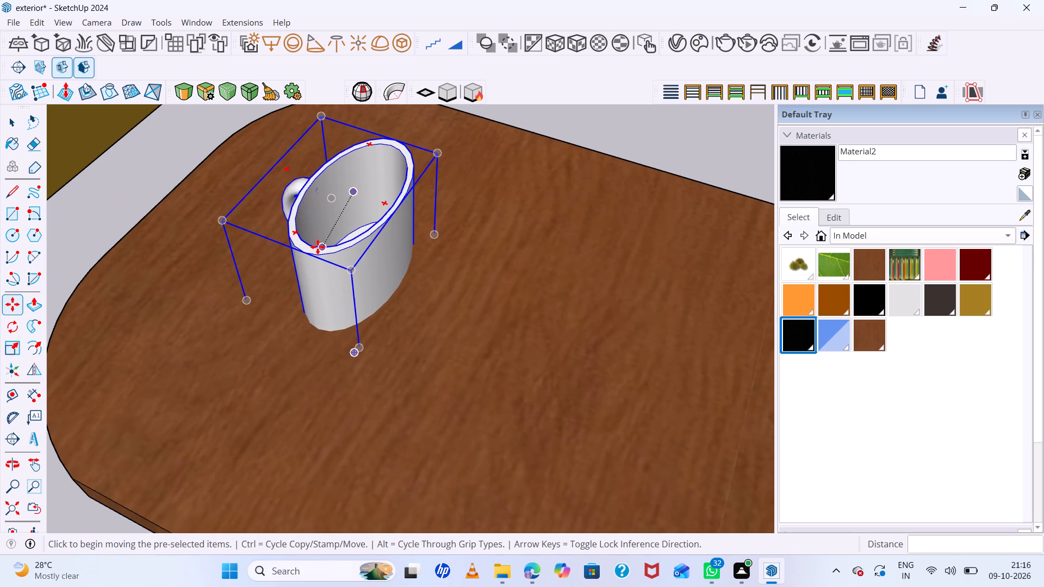
{"action": "key", "text": "s"}
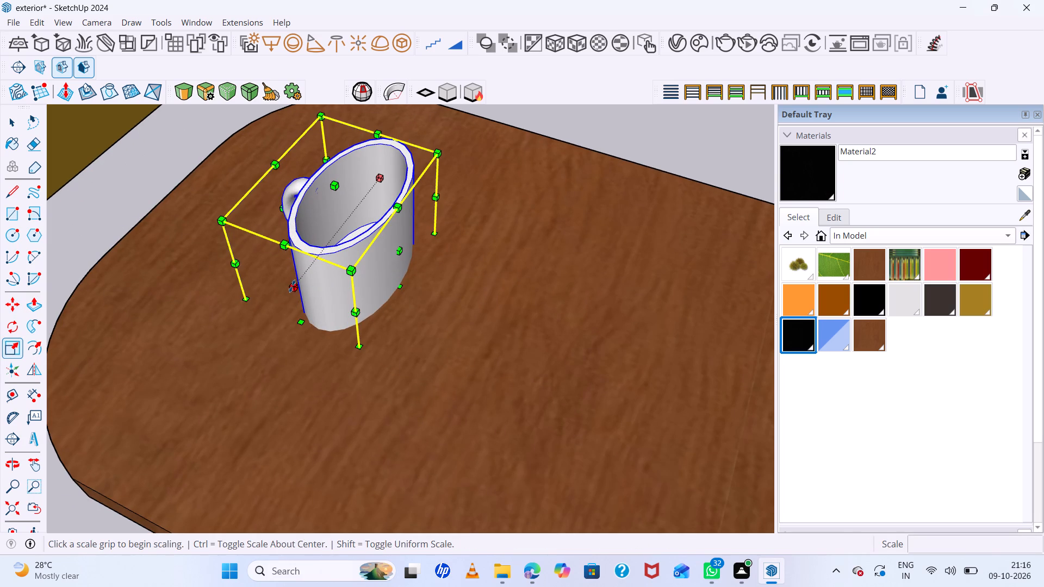
{"action": "left_click", "coordinate": [293, 287]}
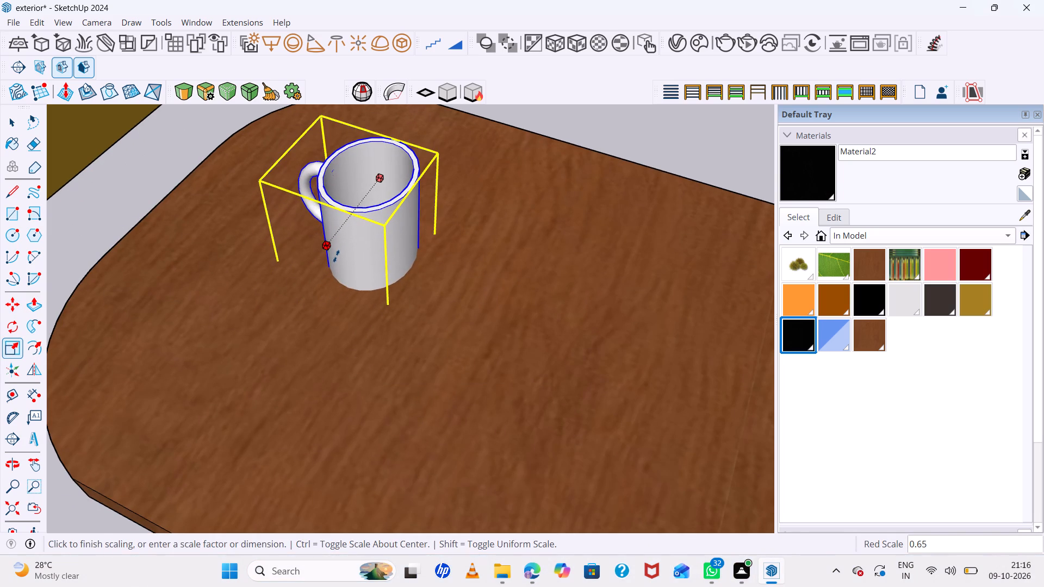
{"action": "left_click", "coordinate": [336, 256]}
{"action": "scroll", "coordinate": [542, 357], "scroll_direction": "down", "scroll_amount": 5}
{"action": "key", "text": "space"}
{"action": "scroll", "coordinate": [480, 345], "scroll_direction": "down", "scroll_amount": 1}
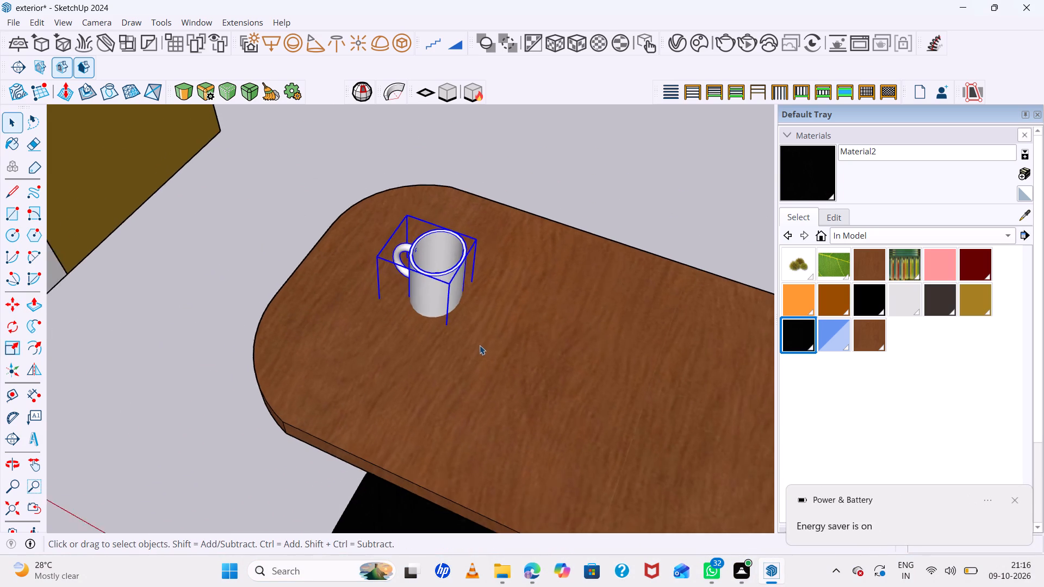
Examine the mug's size and placement on the side table, checking both tables from above and below.
{"action": "scroll", "coordinate": [480, 345], "scroll_direction": "down", "scroll_amount": 5}
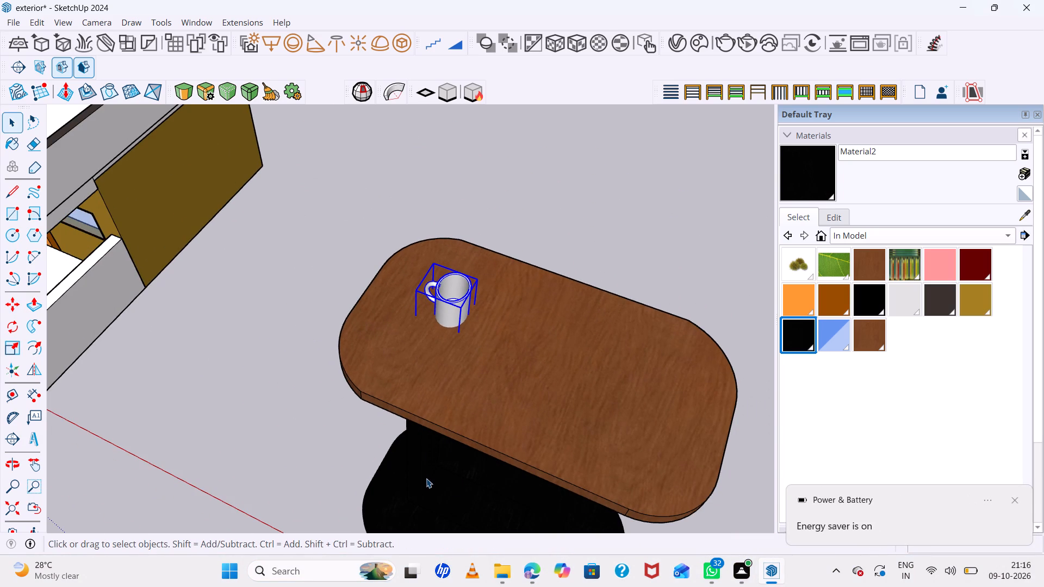
{"action": "scroll", "coordinate": [314, 458], "scroll_direction": "down", "scroll_amount": 5}
{"action": "scroll", "coordinate": [450, 400], "scroll_direction": "up", "scroll_amount": 5}
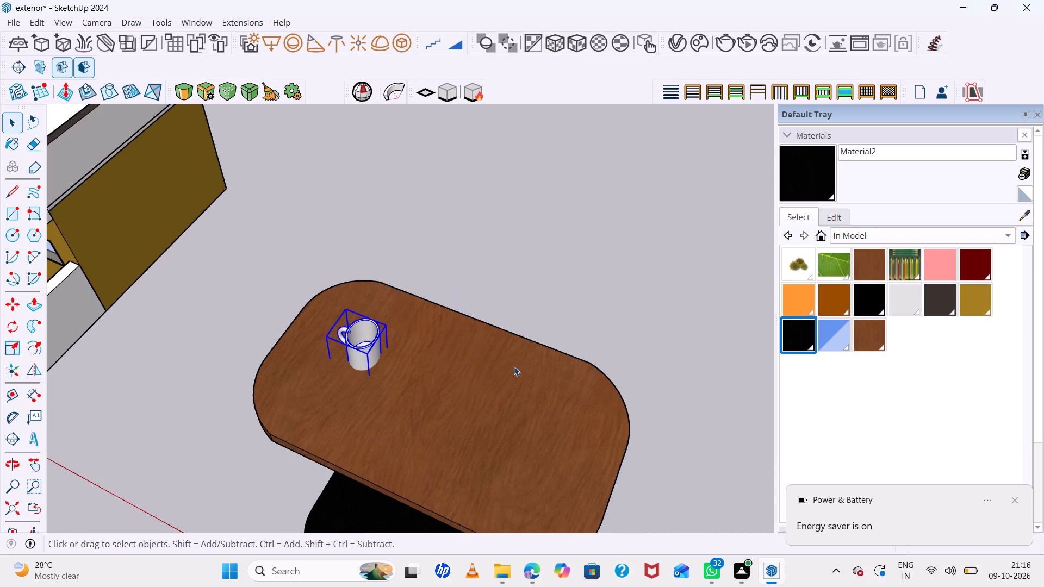
{"action": "left_click", "coordinate": [591, 321]}
{"action": "scroll", "coordinate": [422, 457], "scroll_direction": "down", "scroll_amount": 7}
{"action": "middle_click_drag", "start_coordinate": [472, 420], "coordinate": [520, 398]}
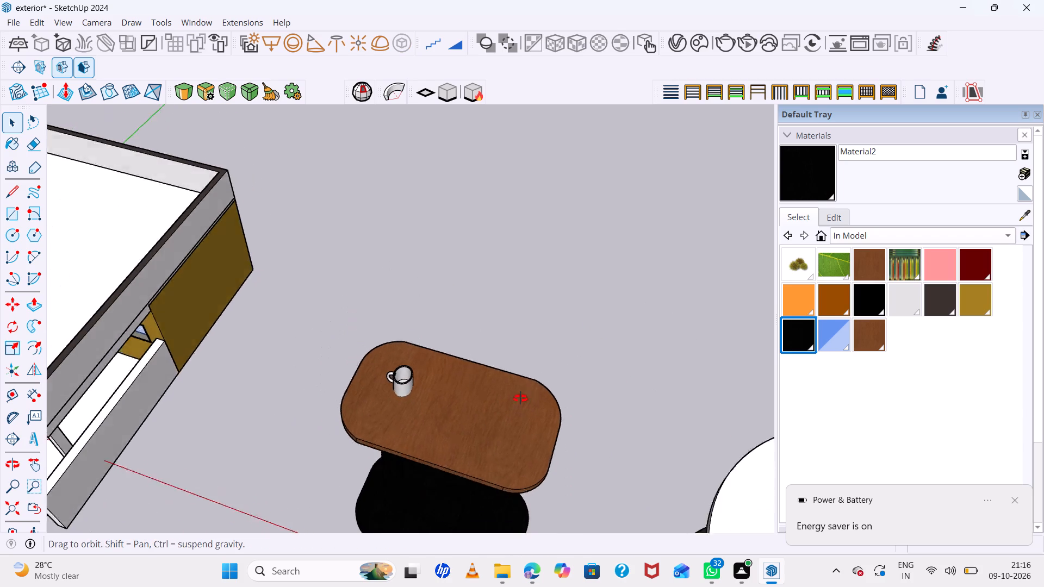
{"action": "middle_click_drag", "start_coordinate": [520, 398], "coordinate": [568, 355]}
{"action": "middle_click", "coordinate": [568, 355]}
{"action": "key", "text": "space"}
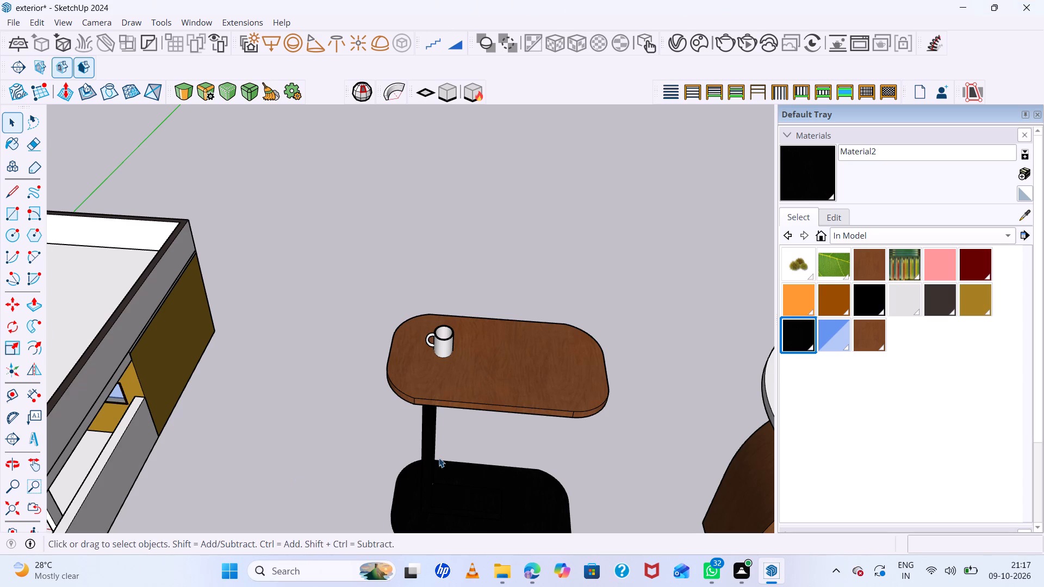
{"action": "scroll", "coordinate": [455, 334], "scroll_direction": "down", "scroll_amount": 16}
{"action": "scroll", "coordinate": [577, 422], "scroll_direction": "up", "scroll_amount": 1}
{"action": "middle_click_drag", "start_coordinate": [578, 415], "coordinate": [627, 7]}
{"action": "scroll", "coordinate": [450, 223], "scroll_direction": "up", "scroll_amount": 10}
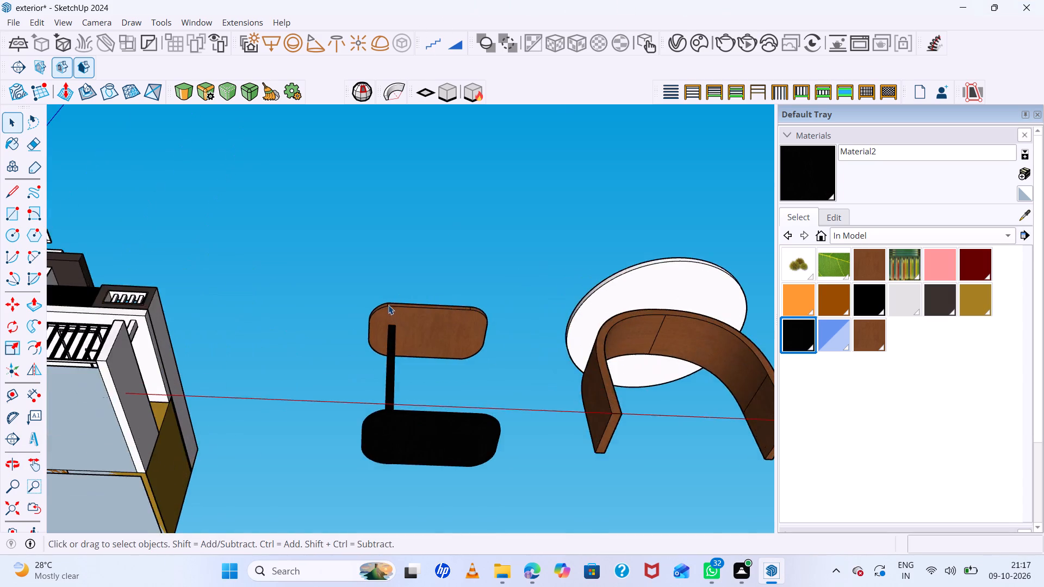
{"action": "scroll", "coordinate": [388, 305], "scroll_direction": "up", "scroll_amount": 4}
{"action": "middle_click_drag", "start_coordinate": [430, 332], "coordinate": [407, 513]}
{"action": "middle_click", "coordinate": [407, 513]}
{"action": "scroll", "coordinate": [401, 387], "scroll_direction": "up", "scroll_amount": 8}
{"action": "scroll", "coordinate": [262, 295], "scroll_direction": "down", "scroll_amount": 9}
{"action": "scroll", "coordinate": [363, 313], "scroll_direction": "up", "scroll_amount": 1}
{"action": "middle_click_drag", "start_coordinate": [365, 326], "coordinate": [369, 440]}
{"action": "scroll", "coordinate": [370, 422], "scroll_direction": "down", "scroll_amount": 1}
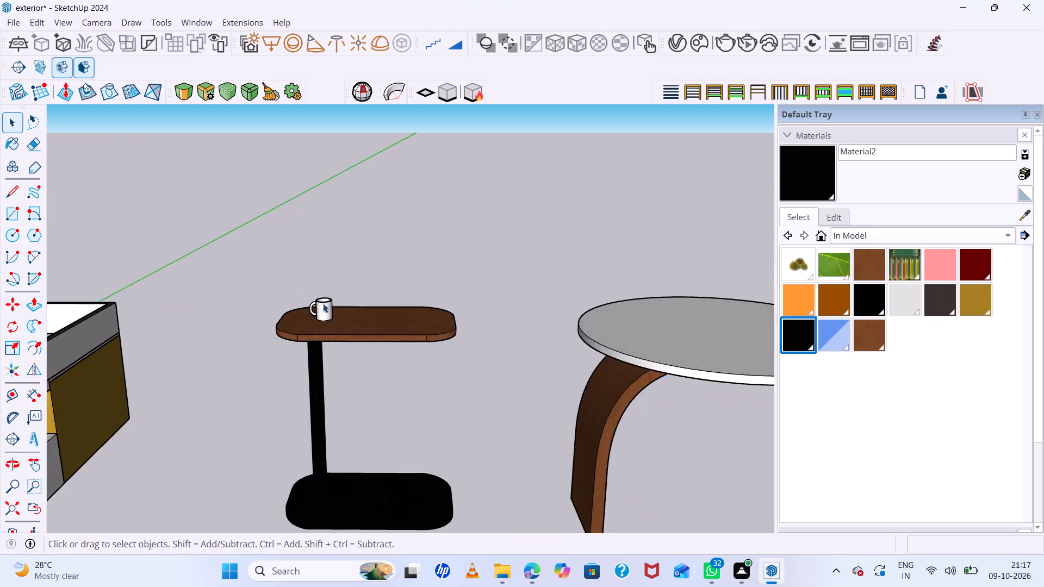
Enlarge the mug to about 1.45 along the green axis from its handle side and about 2.00 in height.
{"action": "scroll", "coordinate": [306, 264], "scroll_direction": "up", "scroll_amount": 7}
{"action": "scroll", "coordinate": [374, 368], "scroll_direction": "up", "scroll_amount": 5}
{"action": "left_click", "coordinate": [340, 380]}
{"action": "key", "text": "s"}
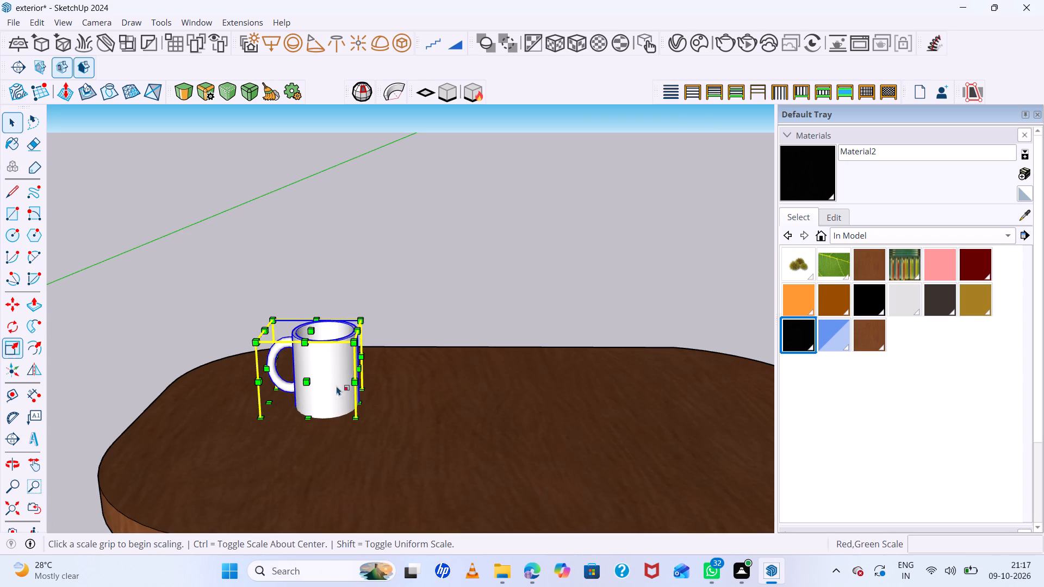
{"action": "scroll", "coordinate": [284, 369], "scroll_direction": "up", "scroll_amount": 5}
{"action": "left_click", "coordinate": [256, 367]}
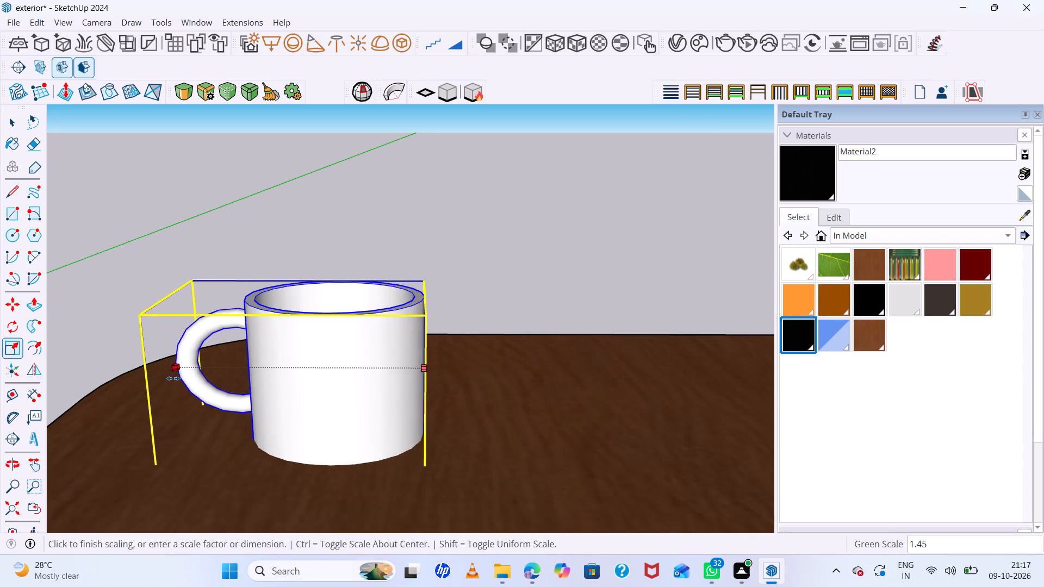
{"action": "left_click", "coordinate": [171, 378]}
{"action": "scroll", "coordinate": [317, 289], "scroll_direction": "up", "scroll_amount": 2}
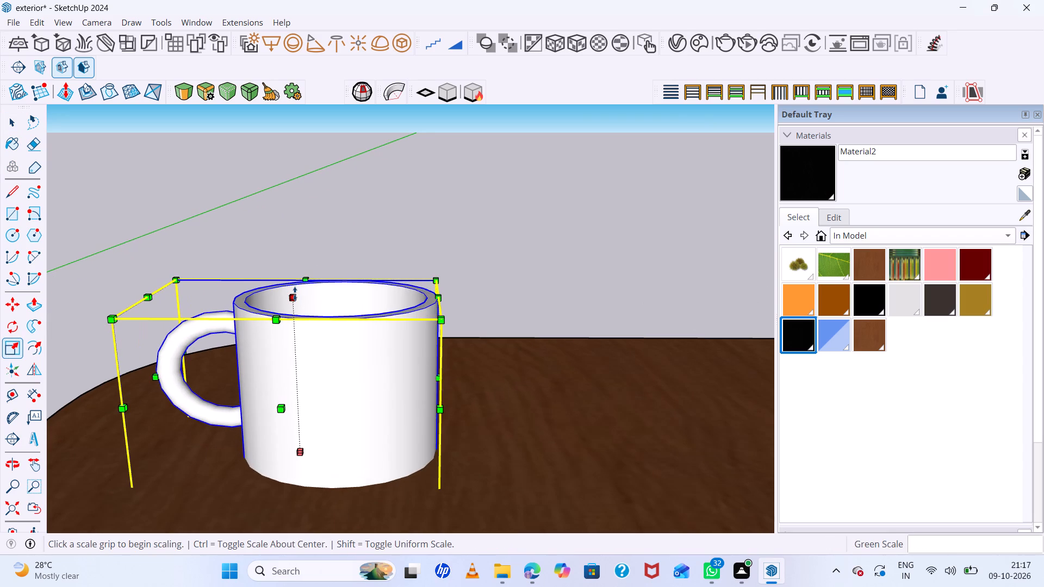
{"action": "left_click", "coordinate": [294, 292]}
{"action": "scroll", "coordinate": [297, 193], "scroll_direction": "down", "scroll_amount": 7}
{"action": "left_click", "coordinate": [307, 155]}
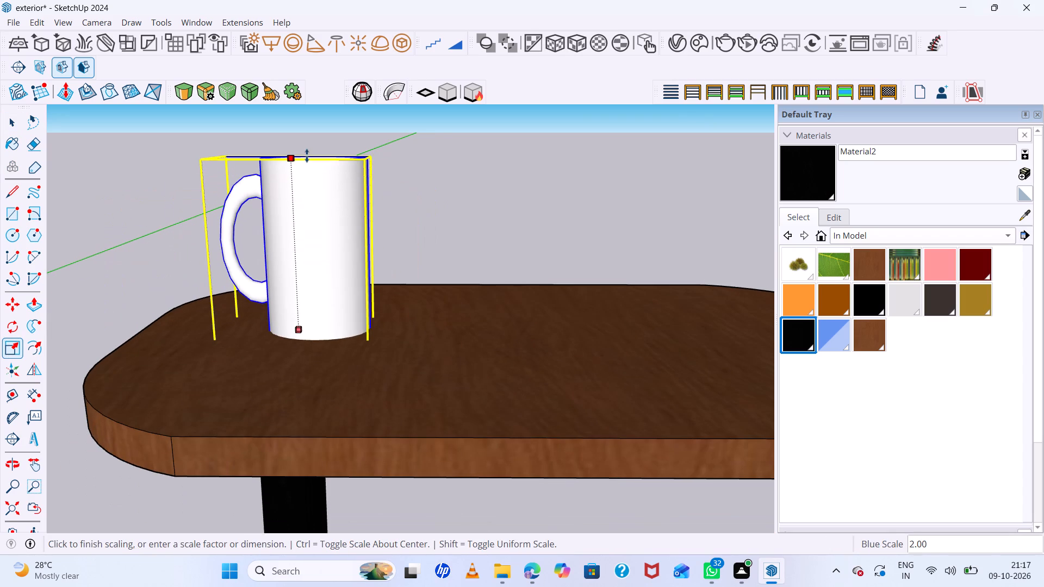
Enlarge the mug to about 1.89 along the red axis and widen it along the green axis from the side opposite its handle.
{"action": "middle_click_drag", "start_coordinate": [410, 276], "coordinate": [212, 438]}
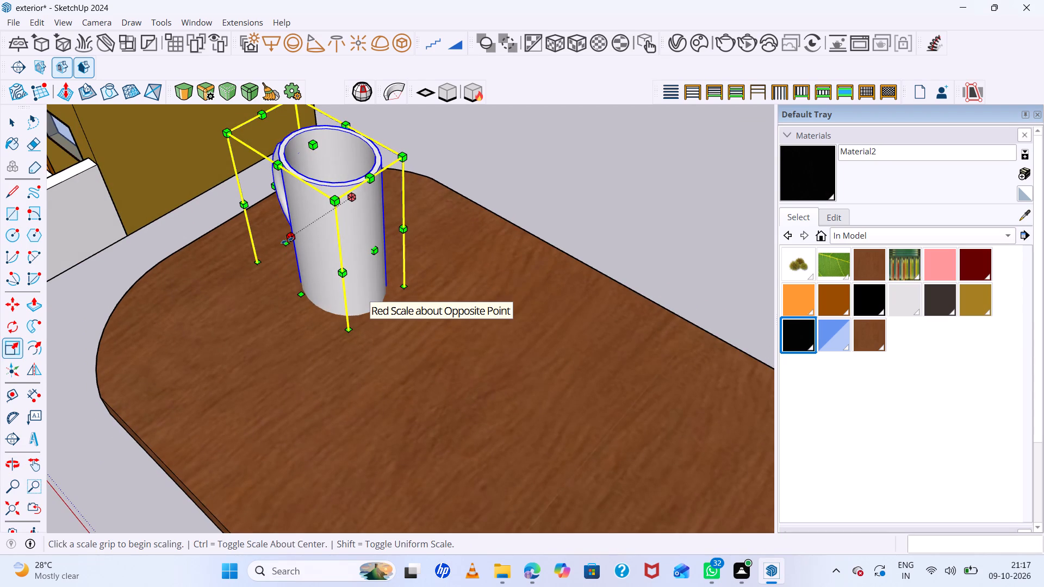
{"action": "left_click", "coordinate": [287, 240]}
{"action": "left_click", "coordinate": [231, 279]}
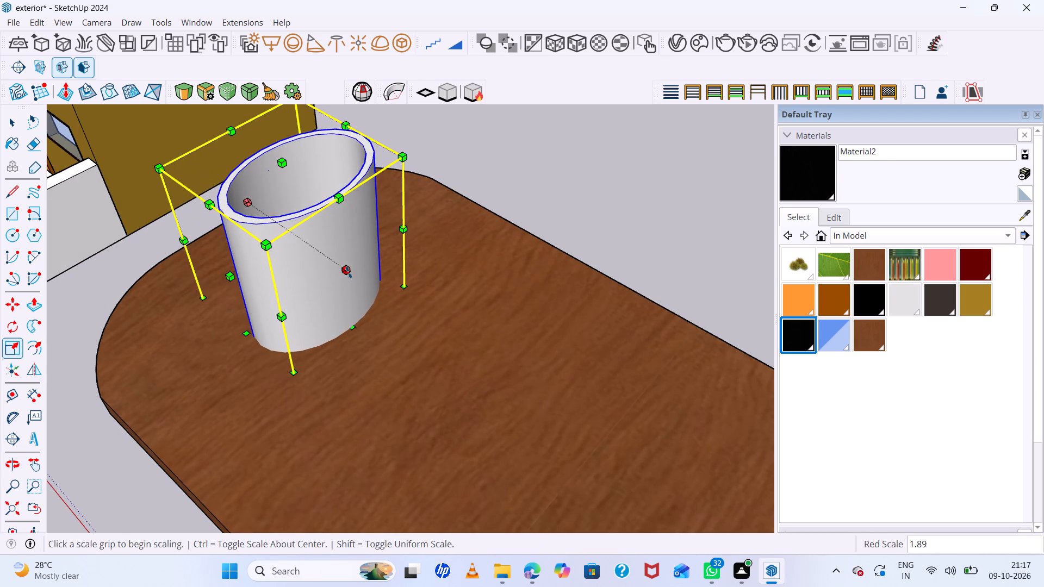
{"action": "left_click", "coordinate": [350, 272]}
{"action": "left_click", "coordinate": [409, 327]}
{"action": "scroll", "coordinate": [313, 322], "scroll_direction": "down", "scroll_amount": 8}
{"action": "middle_click_drag", "start_coordinate": [372, 370], "coordinate": [590, 282]}
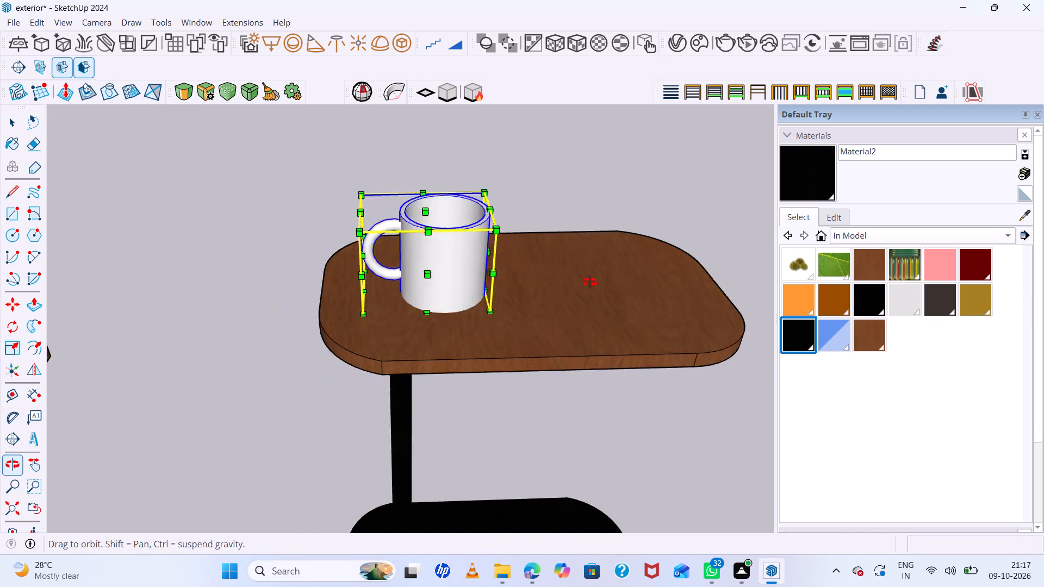
{"action": "middle_click_drag", "start_coordinate": [590, 282], "coordinate": [553, 198]}
{"action": "key", "text": "space"}
{"action": "left_click", "coordinate": [552, 336]}
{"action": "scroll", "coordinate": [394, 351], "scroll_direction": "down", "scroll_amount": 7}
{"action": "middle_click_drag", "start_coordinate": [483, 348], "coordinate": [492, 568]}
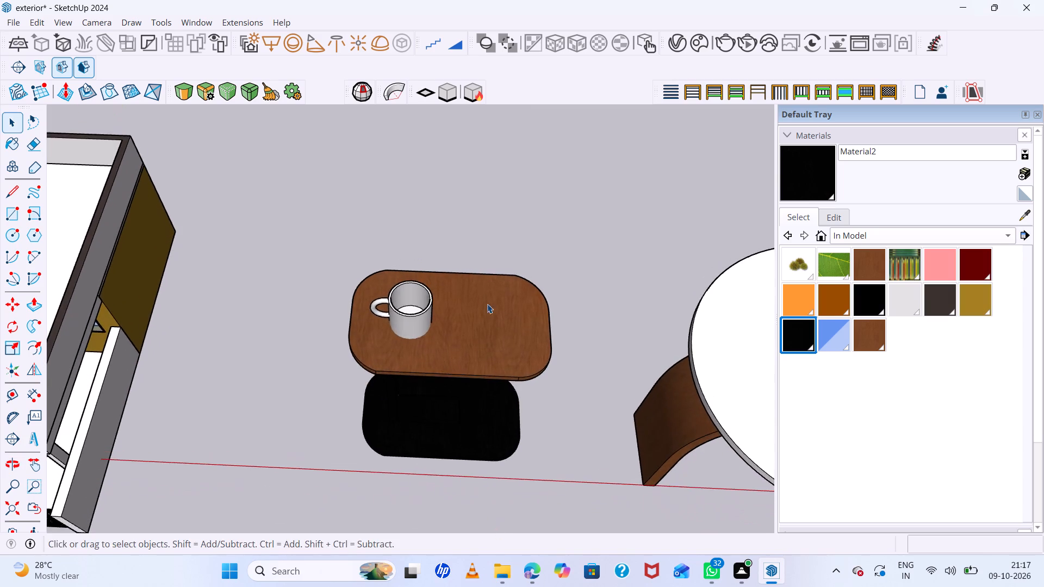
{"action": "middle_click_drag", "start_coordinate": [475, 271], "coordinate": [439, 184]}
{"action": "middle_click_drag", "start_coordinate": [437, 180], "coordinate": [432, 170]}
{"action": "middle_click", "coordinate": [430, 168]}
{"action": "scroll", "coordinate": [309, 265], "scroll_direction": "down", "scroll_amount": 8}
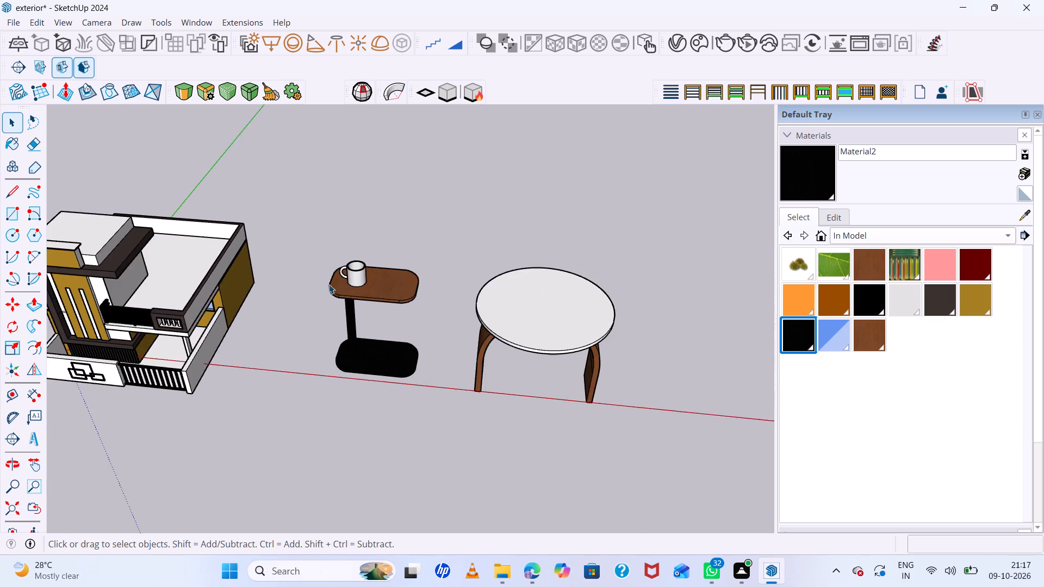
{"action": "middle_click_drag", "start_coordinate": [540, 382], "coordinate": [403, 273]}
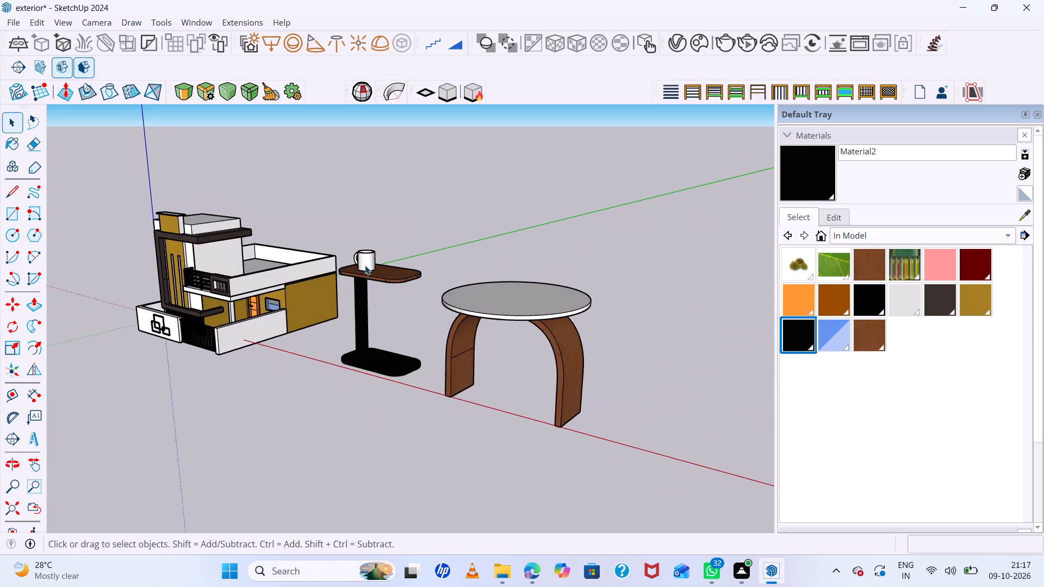
Copy the mug from the side table onto the top of the round table.
{"action": "scroll", "coordinate": [365, 265], "scroll_direction": "up", "scroll_amount": 7}
{"action": "left_click", "coordinate": [369, 255]}
{"action": "key", "text": "m"}
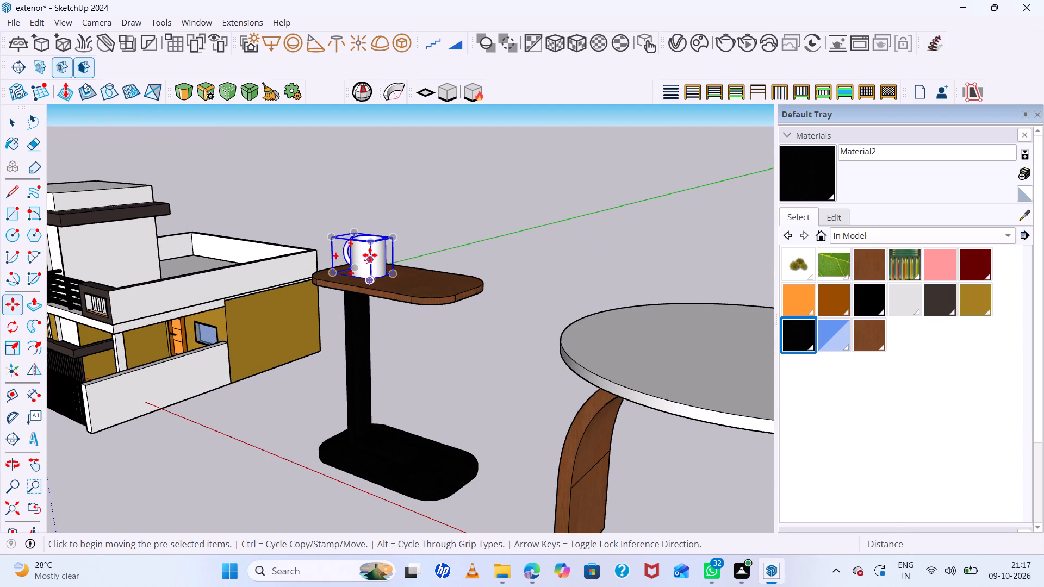
{"action": "scroll", "coordinate": [370, 255], "scroll_direction": "up", "scroll_amount": 4}
{"action": "left_click", "coordinate": [366, 284], "text": "ctrl"}
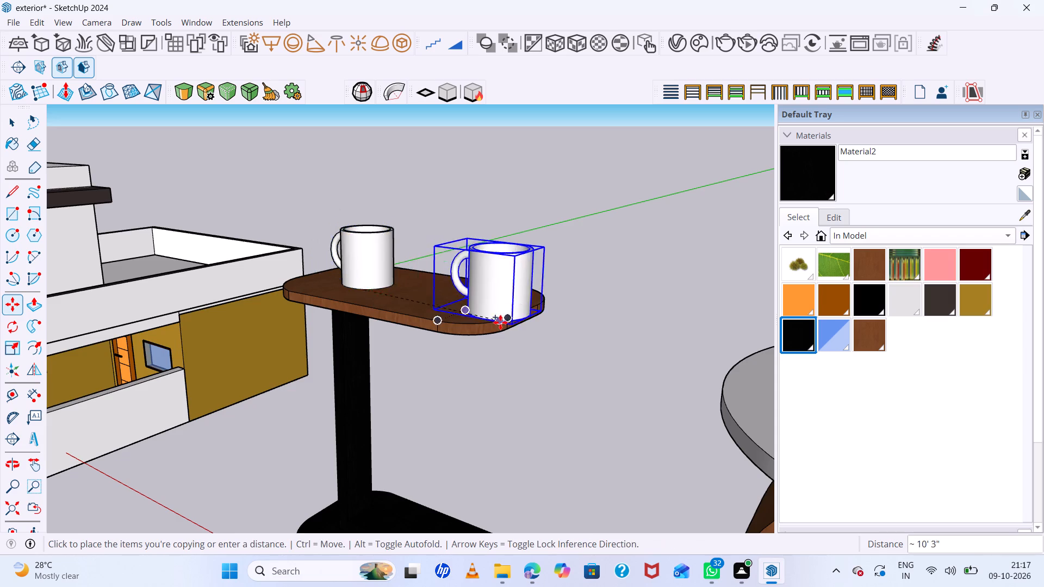
{"action": "scroll", "coordinate": [500, 323], "scroll_direction": "down", "scroll_amount": 7}
{"action": "left_click", "coordinate": [689, 372]}
{"action": "scroll", "coordinate": [540, 365], "scroll_direction": "up", "scroll_amount": 3}
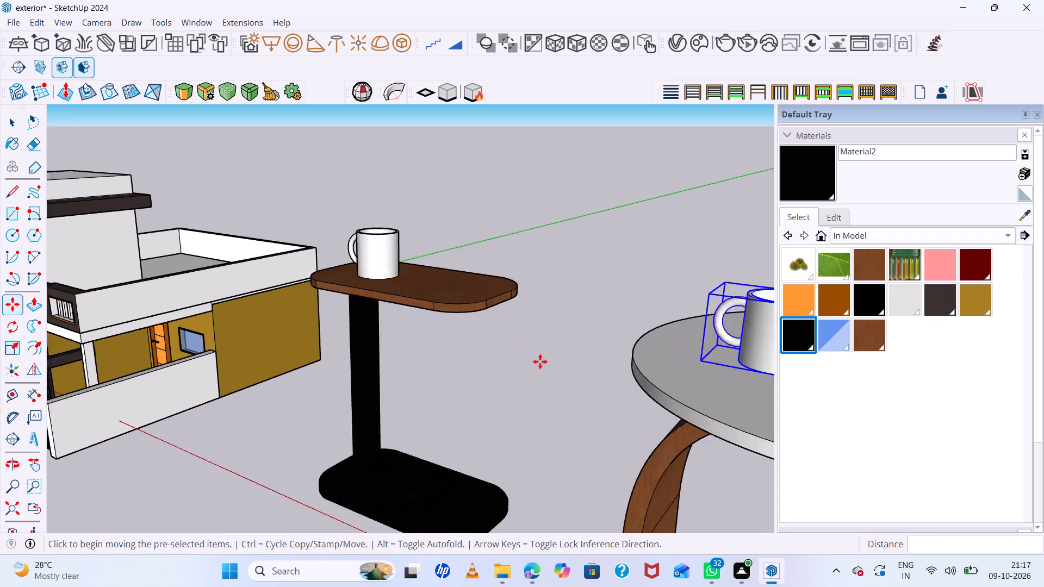
Create a flipped copy of the round table's mug across the green plane, offset about 3' 11", with its handle facing the opposite way.
{"action": "scroll", "coordinate": [540, 361], "scroll_direction": "up", "scroll_amount": 2}
{"action": "scroll", "coordinate": [420, 267], "scroll_direction": "down", "scroll_amount": 12}
{"action": "middle_click_drag", "start_coordinate": [605, 317], "coordinate": [722, 303]}
{"action": "scroll", "coordinate": [559, 231], "scroll_direction": "up", "scroll_amount": 12}
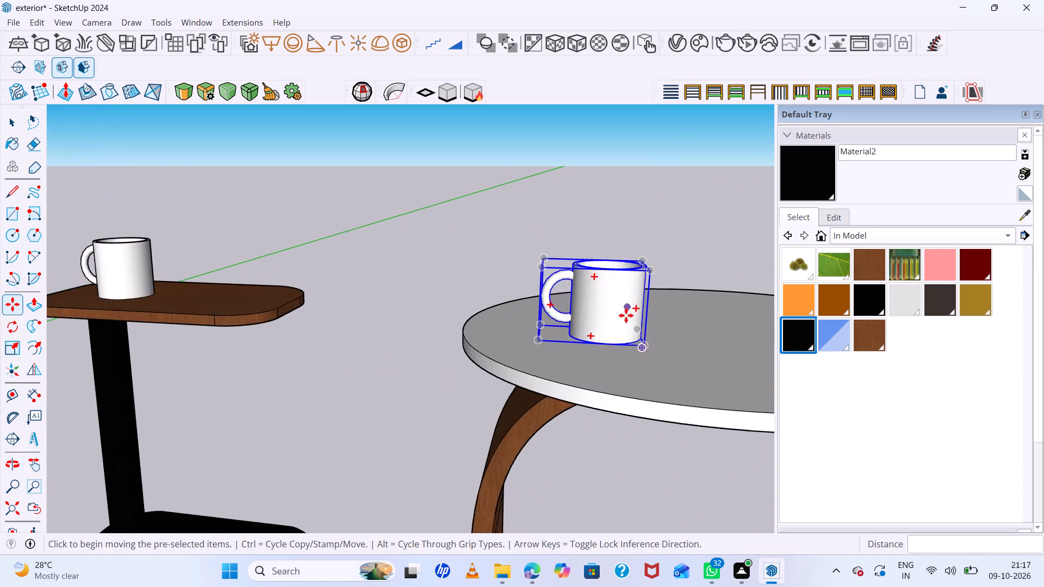
{"action": "scroll", "coordinate": [655, 358], "scroll_direction": "up", "scroll_amount": 5}
{"action": "middle_click_drag", "start_coordinate": [641, 336], "coordinate": [538, 388]}
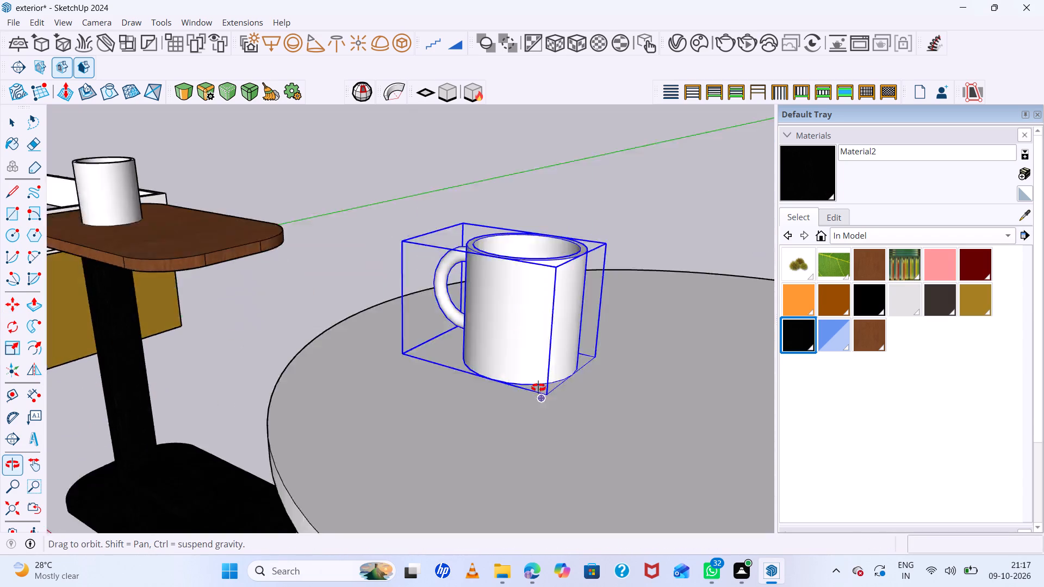
{"action": "middle_click_drag", "start_coordinate": [538, 388], "coordinate": [555, 408]}
{"action": "scroll", "coordinate": [557, 301], "scroll_direction": "down", "scroll_amount": 7}
{"action": "middle_click_drag", "start_coordinate": [562, 330], "coordinate": [576, 355]}
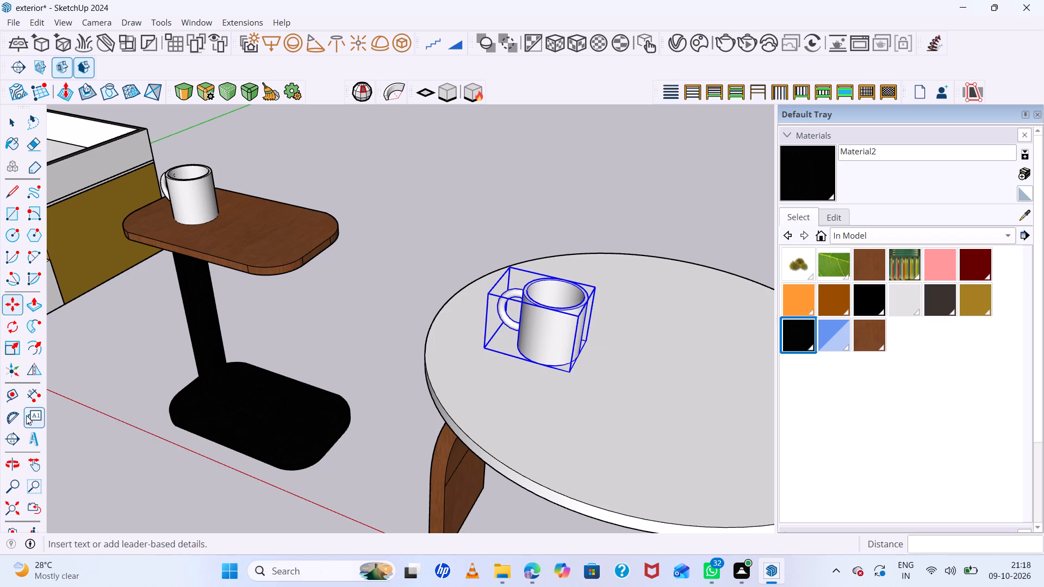
{"action": "left_click", "coordinate": [30, 373]}
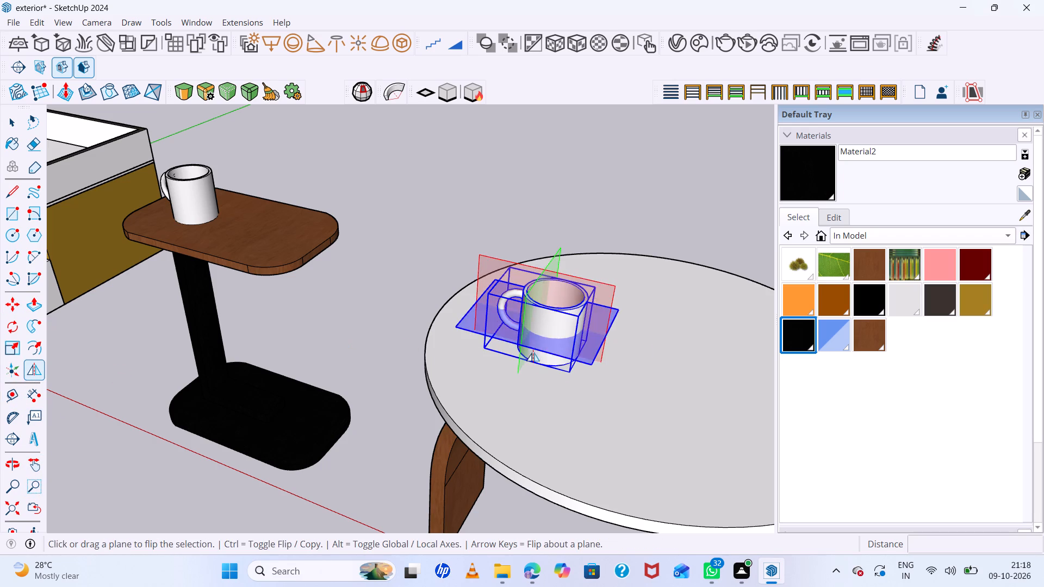
{"action": "left_click_drag", "start_coordinate": [519, 367], "coordinate": [593, 392]}
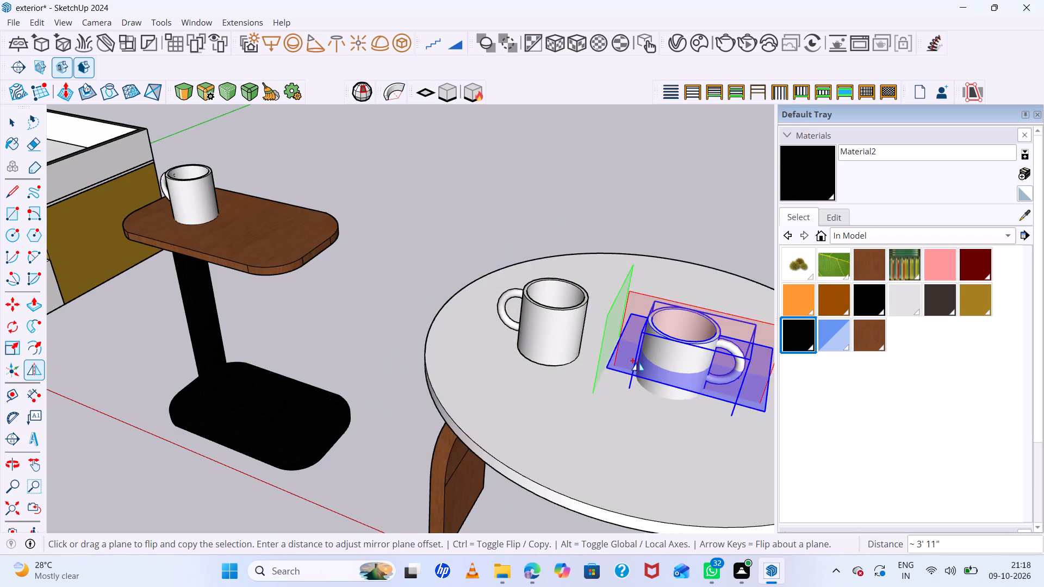
{"action": "scroll", "coordinate": [638, 362], "scroll_direction": "up", "scroll_amount": 3}
{"action": "key", "text": "space"}
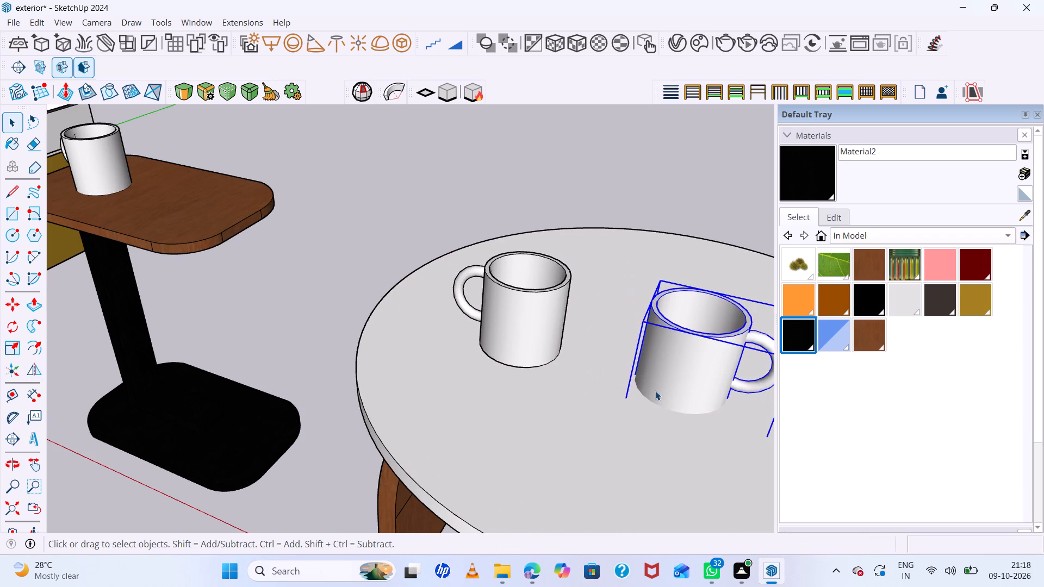
Move the flipped mug 3' back toward the first mug on the round table.
{"action": "key", "text": "m"}
{"action": "scroll", "coordinate": [649, 392], "scroll_direction": "up", "scroll_amount": 4}
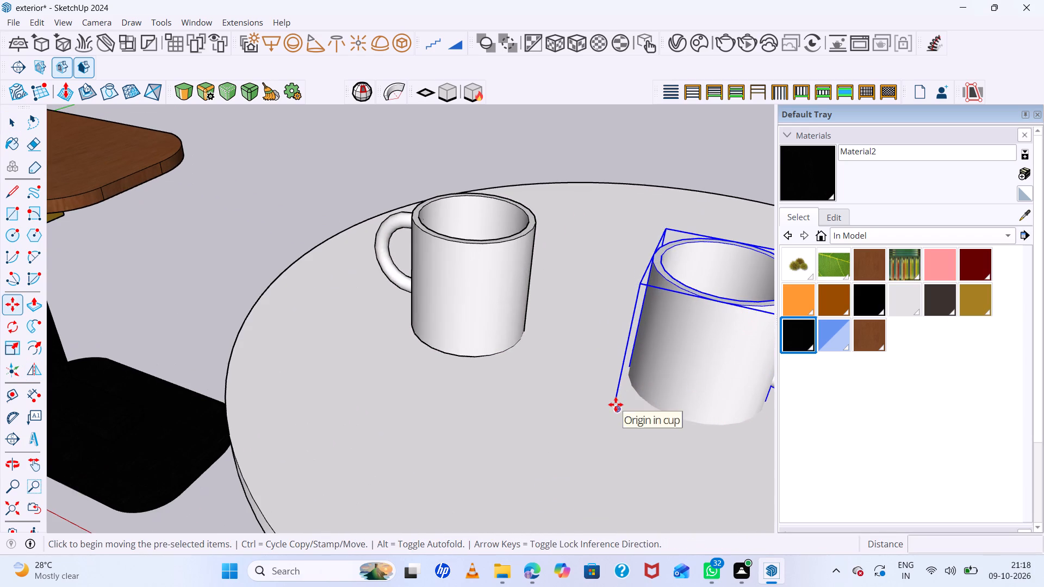
{"action": "left_click", "coordinate": [616, 404]}
{"action": "left_click", "coordinate": [505, 381]}
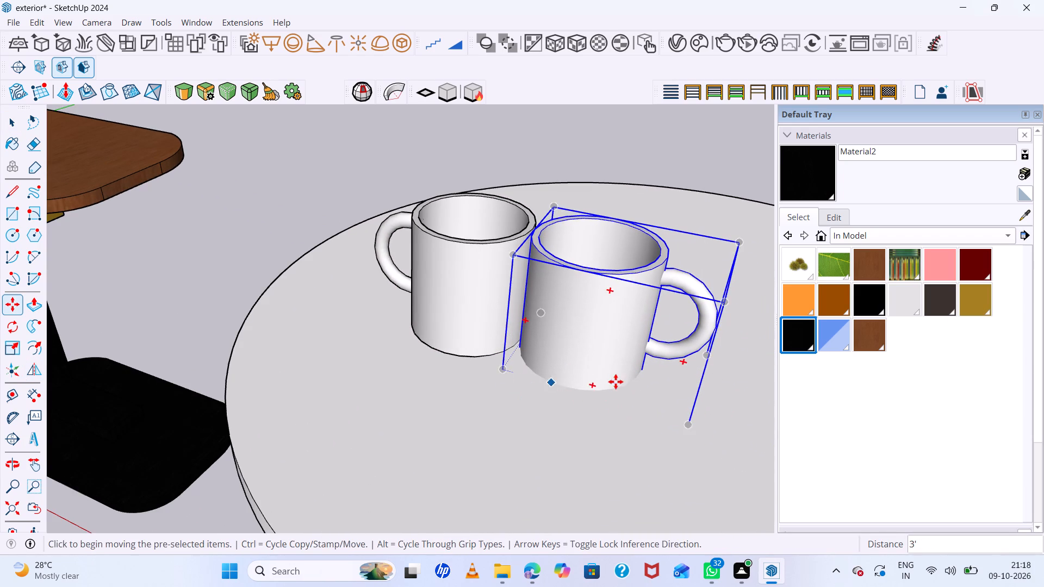
{"action": "scroll", "coordinate": [619, 379], "scroll_direction": "down", "scroll_amount": 8}
{"action": "middle_click_drag", "start_coordinate": [645, 390], "coordinate": [648, 385]}
{"action": "middle_click", "coordinate": [648, 385]}
{"action": "key", "text": "space"}
{"action": "scroll", "coordinate": [609, 355], "scroll_direction": "down", "scroll_amount": 7}
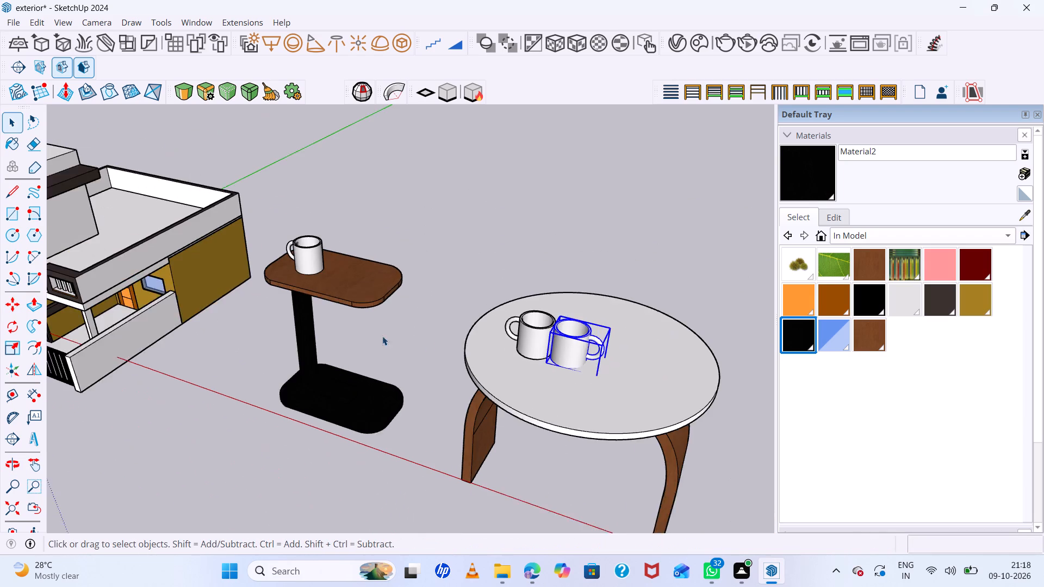
{"action": "key", "text": "space"}
{"action": "left_click", "coordinate": [432, 249]}
Move the flipped mug 9" along the red axis away from the first mug to leave a gap between them.
{"action": "scroll", "coordinate": [562, 307], "scroll_direction": "up", "scroll_amount": 5}
{"action": "middle_click_drag", "start_coordinate": [629, 354], "coordinate": [762, 367]}
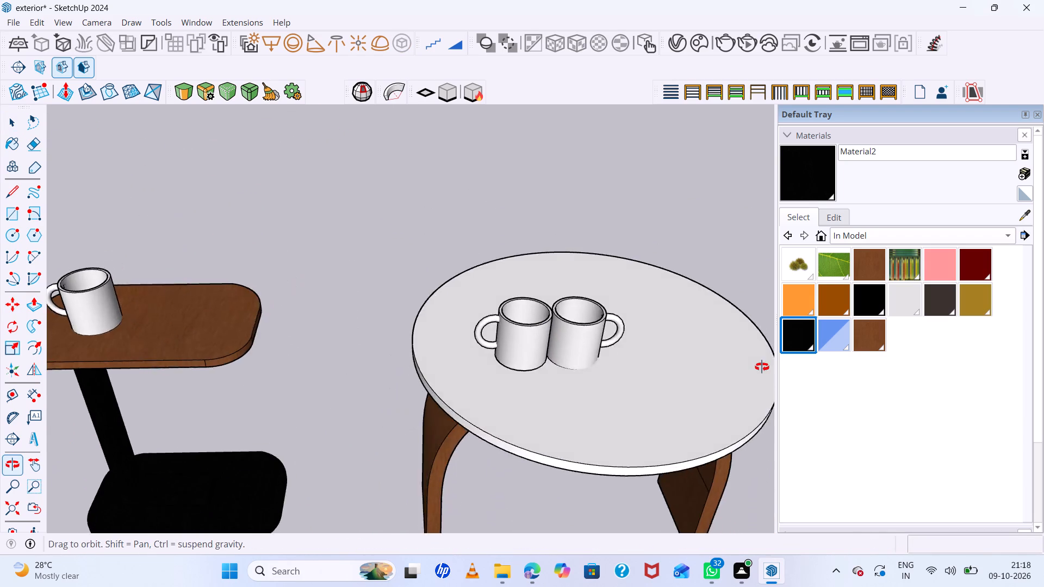
{"action": "middle_click_drag", "start_coordinate": [762, 367], "coordinate": [719, 221]}
{"action": "scroll", "coordinate": [625, 279], "scroll_direction": "up", "scroll_amount": 5}
{"action": "middle_click_drag", "start_coordinate": [558, 327], "coordinate": [448, 439]}
{"action": "left_click", "coordinate": [464, 414]}
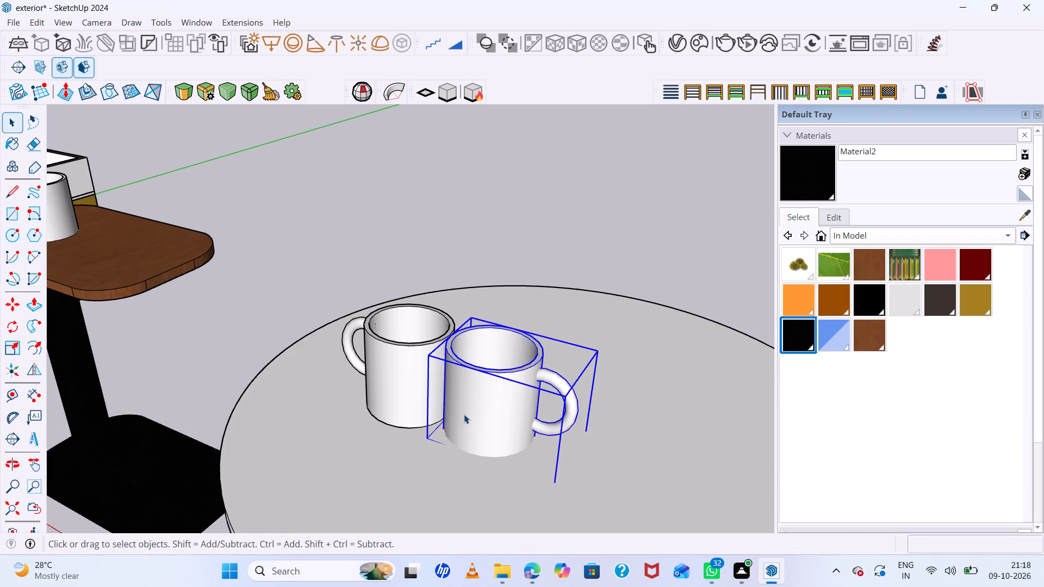
{"action": "key", "text": "m"}
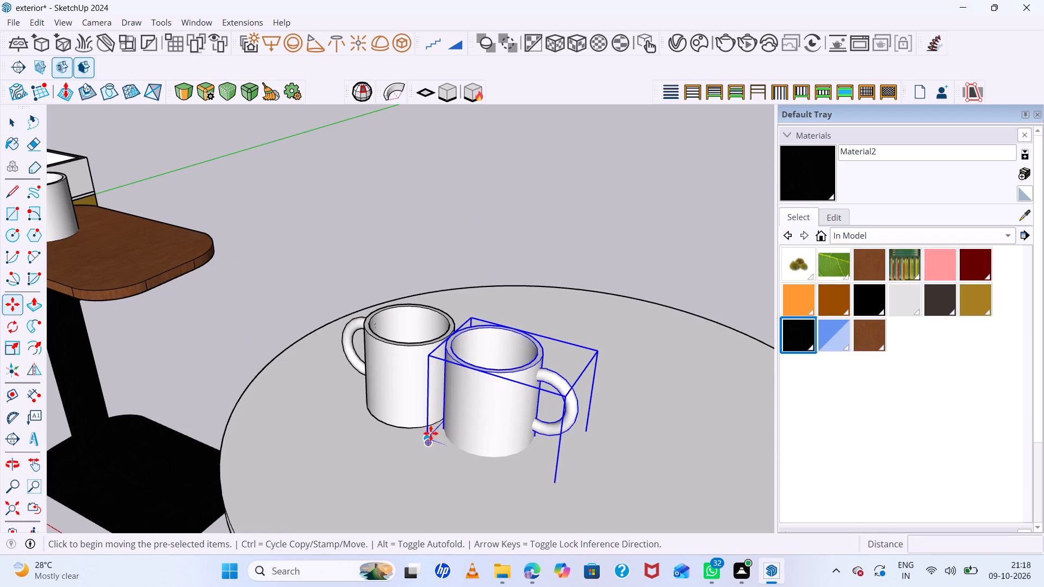
{"action": "left_click", "coordinate": [430, 435]}
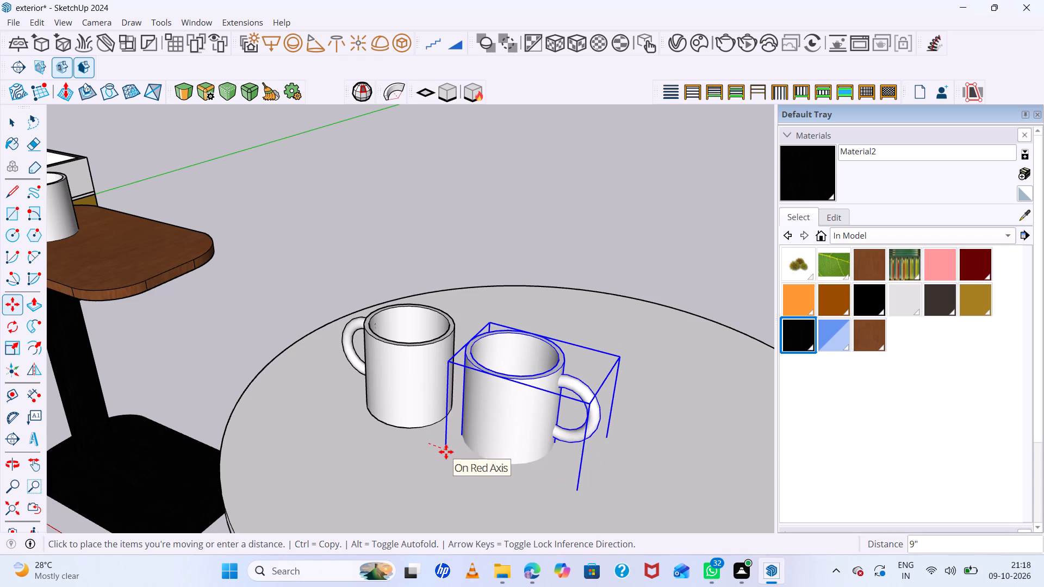
{"action": "left_click", "coordinate": [446, 452]}
{"action": "key", "text": "space"}
{"action": "left_click", "coordinate": [451, 238]}
{"action": "scroll", "coordinate": [429, 307], "scroll_direction": "down", "scroll_amount": 7}
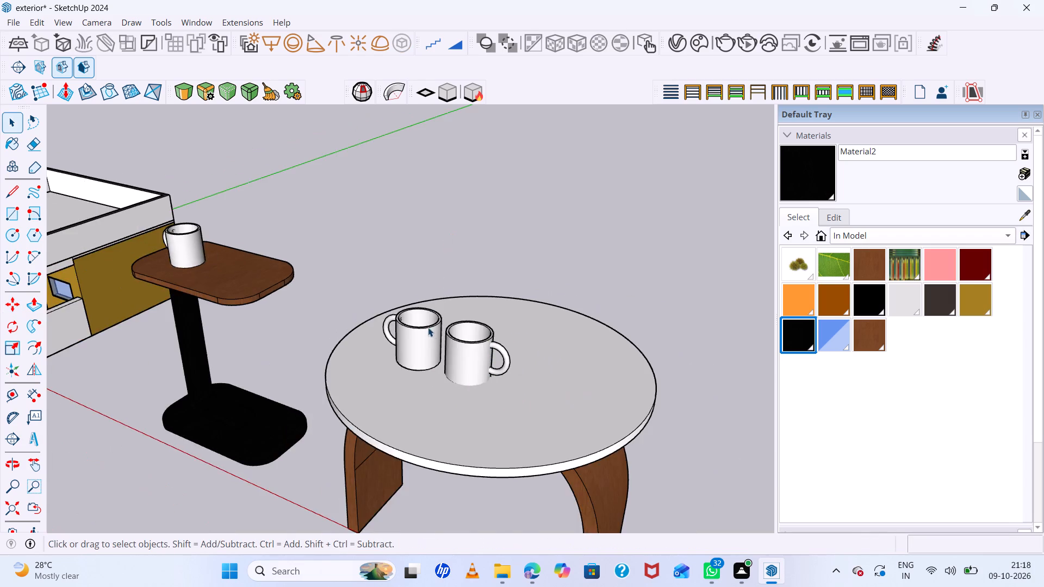
Examine the mugs and both tables from above, from the side and from beneath the round tabletop.
{"action": "middle_click_drag", "start_coordinate": [475, 373], "coordinate": [417, 392]}
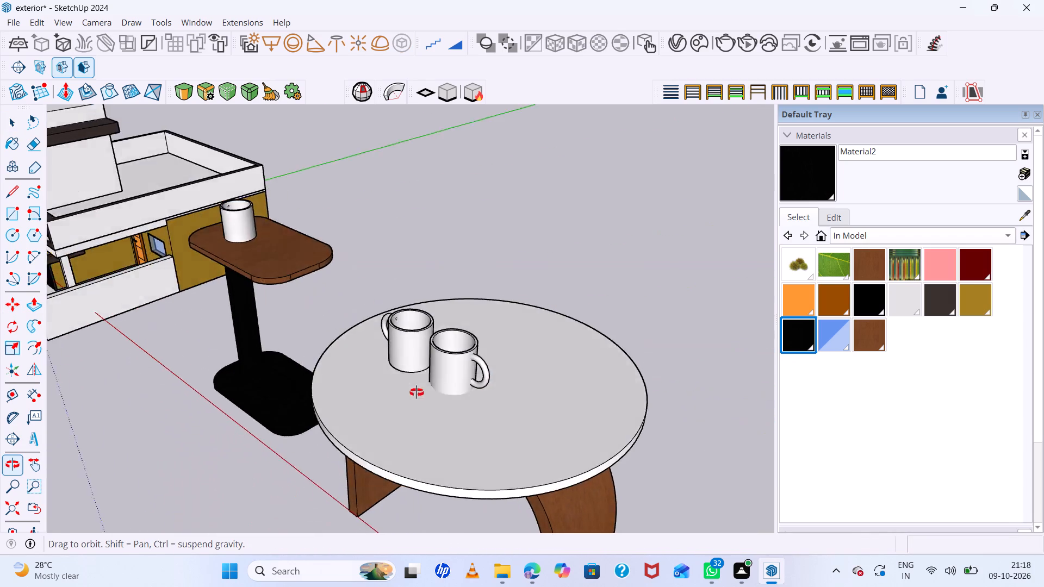
{"action": "middle_click_drag", "start_coordinate": [417, 392], "coordinate": [419, 393]}
{"action": "scroll", "coordinate": [484, 275], "scroll_direction": "down", "scroll_amount": 14}
{"action": "middle_click_drag", "start_coordinate": [486, 315], "coordinate": [678, 410]}
{"action": "scroll", "coordinate": [554, 330], "scroll_direction": "up", "scroll_amount": 11}
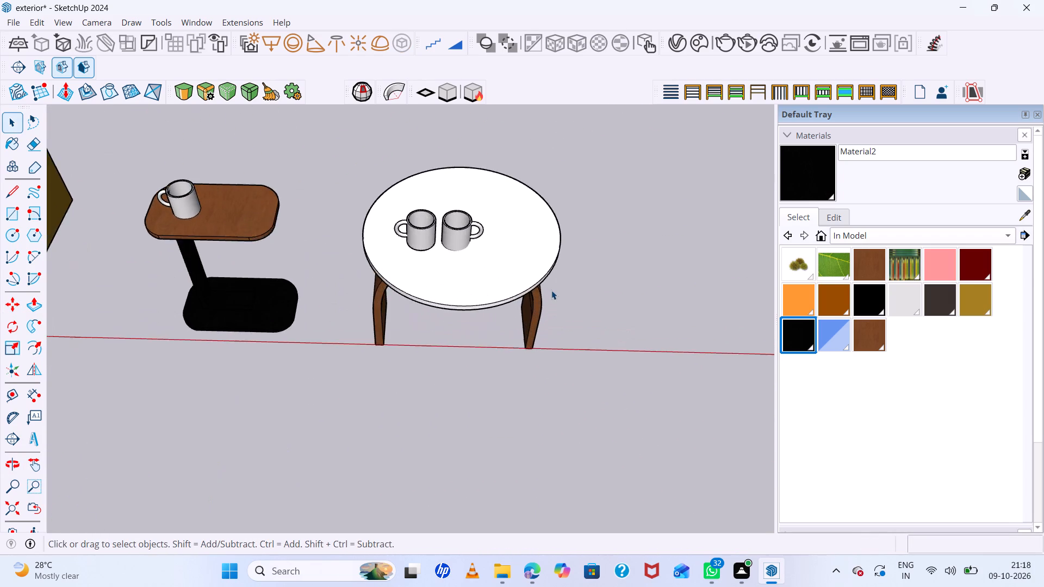
{"action": "middle_click_drag", "start_coordinate": [569, 323], "coordinate": [557, 108]}
{"action": "scroll", "coordinate": [473, 272], "scroll_direction": "up", "scroll_amount": 6}
{"action": "middle_click_drag", "start_coordinate": [643, 352], "coordinate": [327, 386]}
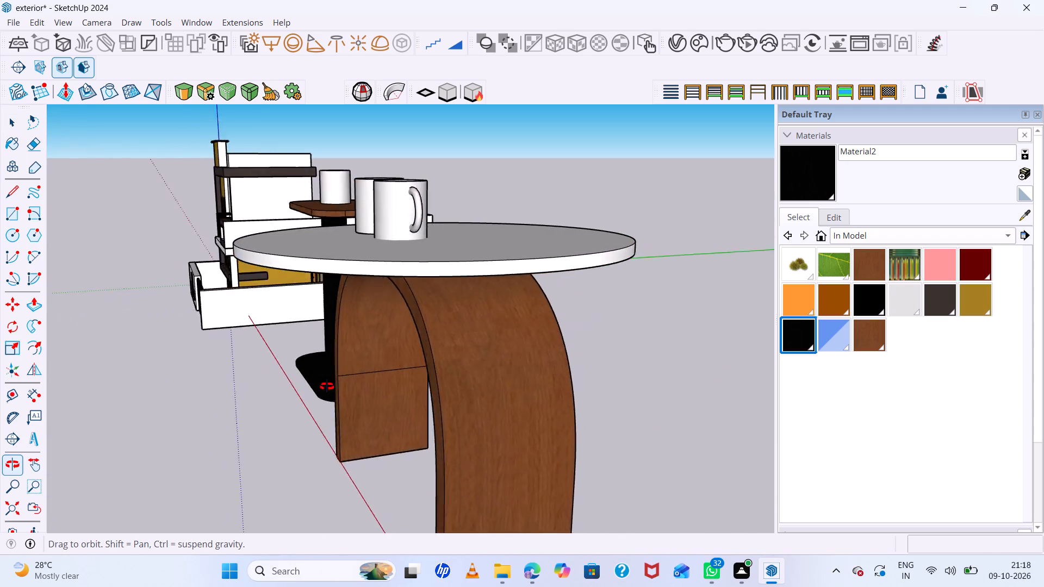
{"action": "middle_click_drag", "start_coordinate": [327, 386], "coordinate": [537, 311]}
{"action": "scroll", "coordinate": [539, 313], "scroll_direction": "up", "scroll_amount": 1}
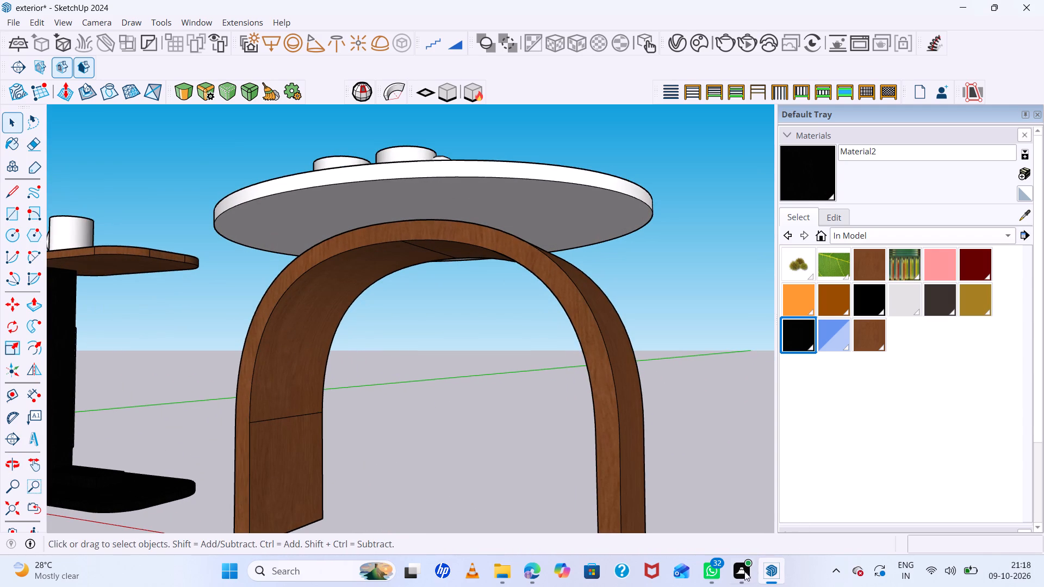
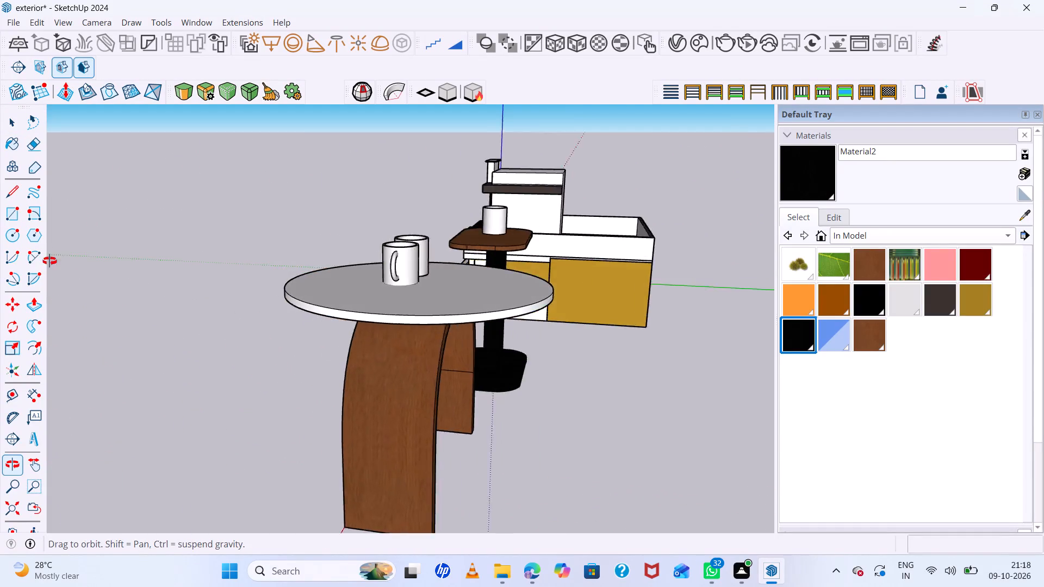
Paint the remaining white face of the side table's upright leg with the black Material2.
{"action": "scroll", "coordinate": [753, 265], "scroll_direction": "up", "scroll_amount": 1}
{"action": "scroll", "coordinate": [502, 276], "scroll_direction": "down", "scroll_amount": 16}
{"action": "middle_click_drag", "start_coordinate": [606, 280], "coordinate": [567, 283]}
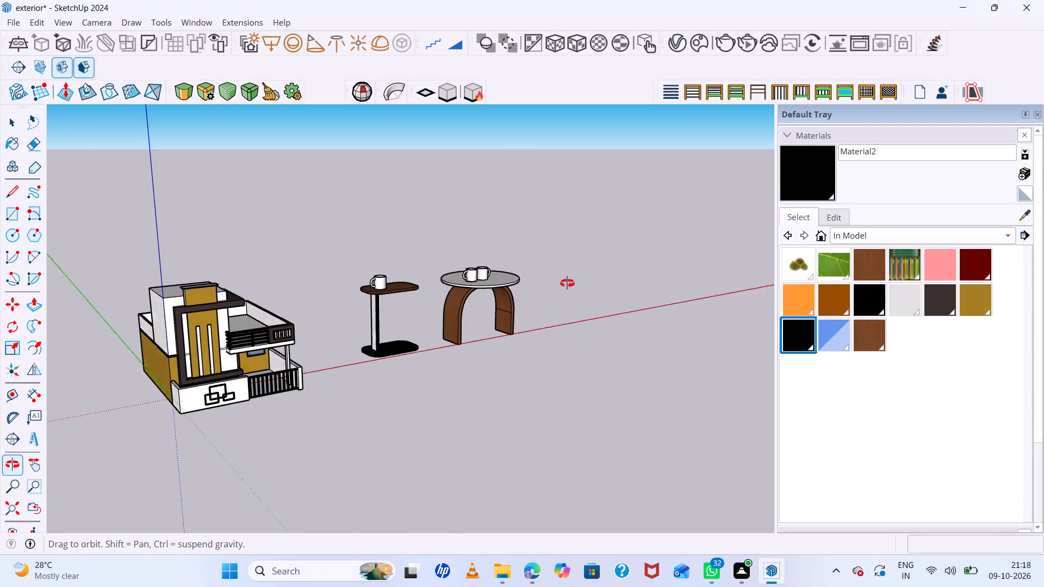
{"action": "middle_click_drag", "start_coordinate": [567, 283], "coordinate": [532, 289]}
{"action": "left_click", "coordinate": [800, 180]}
{"action": "scroll", "coordinate": [436, 366], "scroll_direction": "up", "scroll_amount": 6}
{"action": "scroll", "coordinate": [367, 307], "scroll_direction": "up", "scroll_amount": 5}
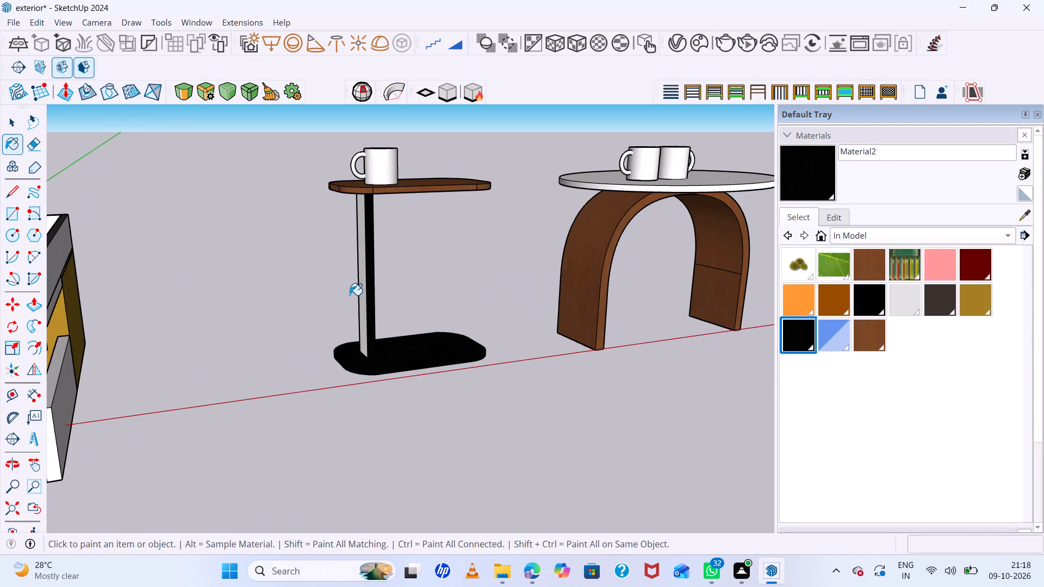
{"action": "left_click", "coordinate": [361, 286]}
{"action": "scroll", "coordinate": [366, 310], "scroll_direction": "down", "scroll_amount": 15}
{"action": "scroll", "coordinate": [507, 297], "scroll_direction": "up", "scroll_amount": 7}
{"action": "middle_click_drag", "start_coordinate": [512, 295], "coordinate": [386, 284]}
{"action": "middle_click", "coordinate": [386, 284]}
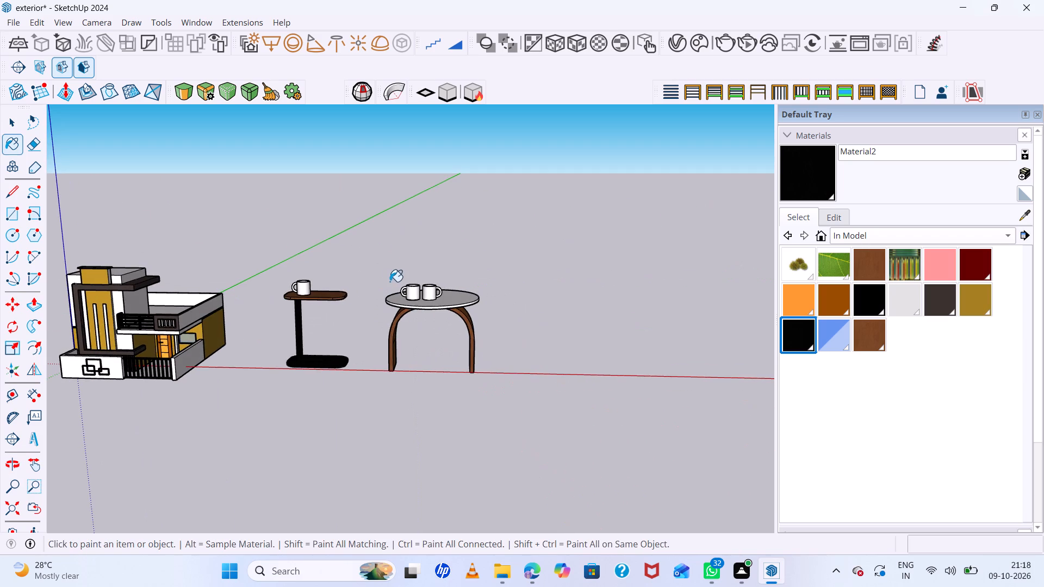
{"action": "key", "text": "space"}
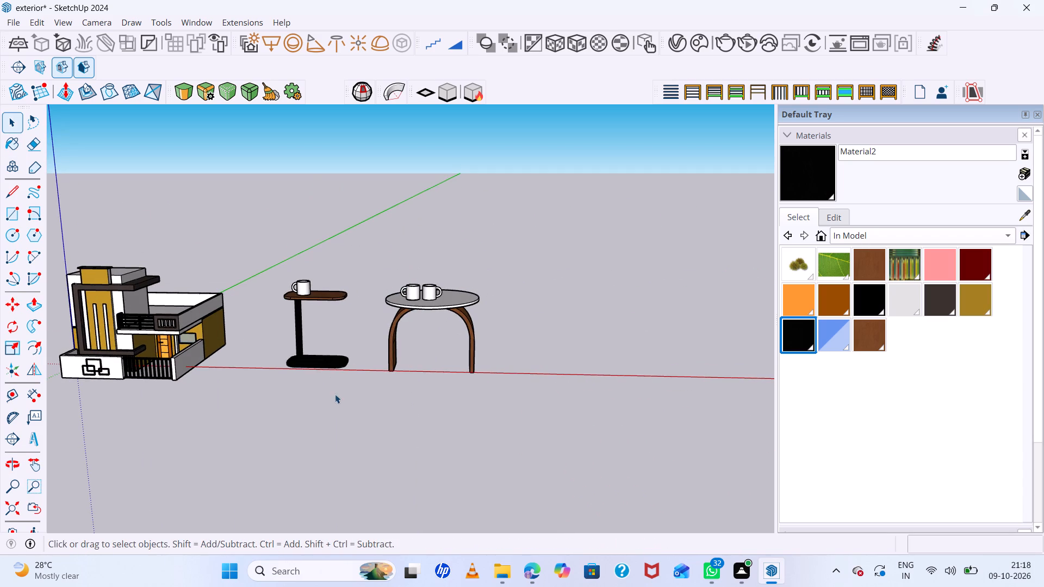
Examine the house and the two tables from the front, from below and from above to compare their sizes.
{"action": "scroll", "coordinate": [0, 328], "scroll_direction": "down", "scroll_amount": 7}
{"action": "scroll", "coordinate": [208, 362], "scroll_direction": "down", "scroll_amount": 8}
{"action": "scroll", "coordinate": [169, 341], "scroll_direction": "up", "scroll_amount": 7}
{"action": "middle_click_drag", "start_coordinate": [297, 379], "coordinate": [311, 257]}
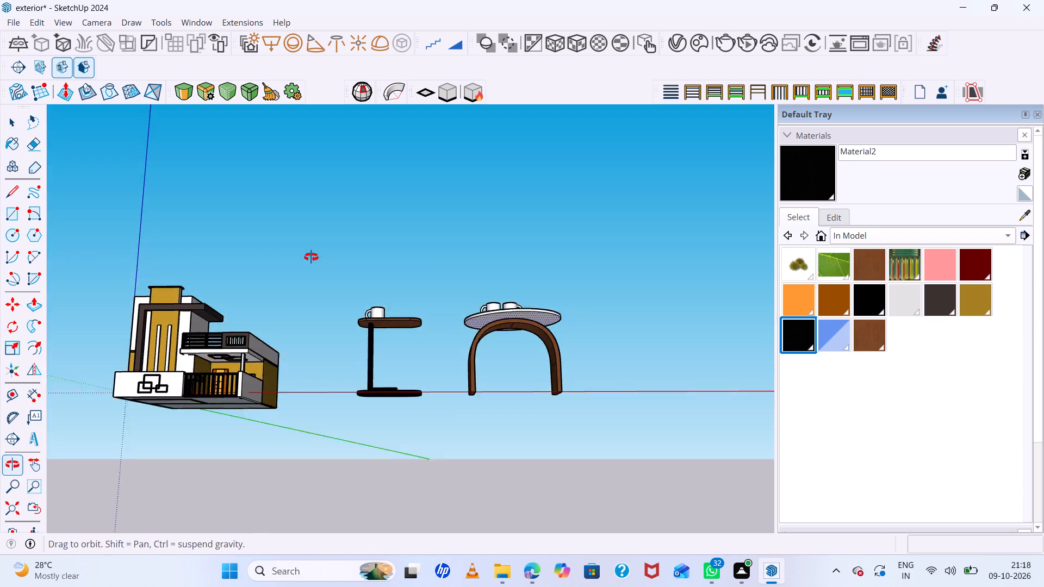
{"action": "middle_click_drag", "start_coordinate": [311, 257], "coordinate": [315, 229]}
{"action": "scroll", "coordinate": [362, 268], "scroll_direction": "down", "scroll_amount": 8}
{"action": "scroll", "coordinate": [301, 291], "scroll_direction": "up", "scroll_amount": 8}
{"action": "middle_click_drag", "start_coordinate": [292, 290], "coordinate": [285, 453]}
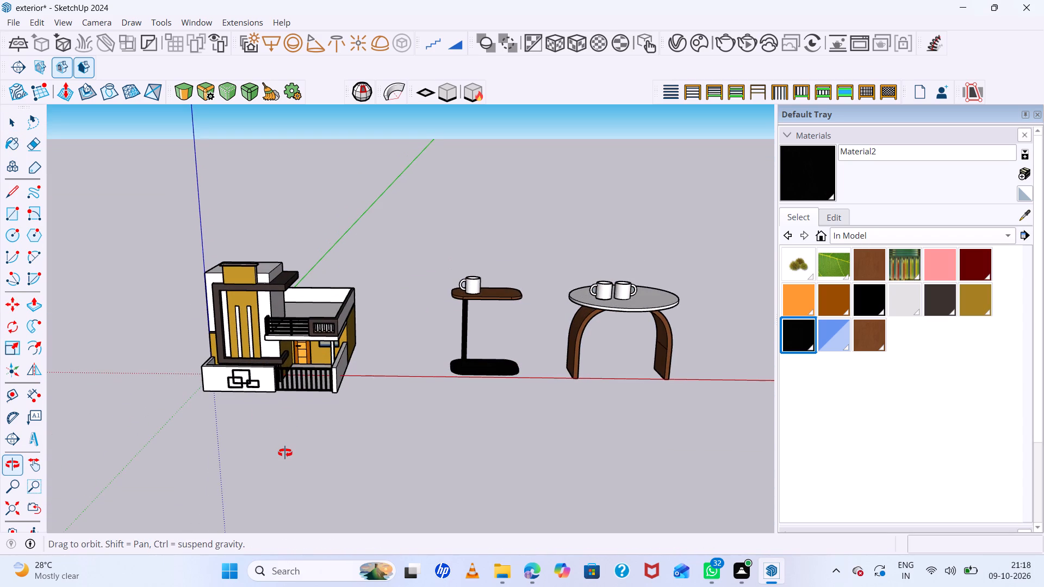
{"action": "middle_click_drag", "start_coordinate": [285, 453], "coordinate": [294, 380]}
{"action": "scroll", "coordinate": [295, 384], "scroll_direction": "up", "scroll_amount": 8}
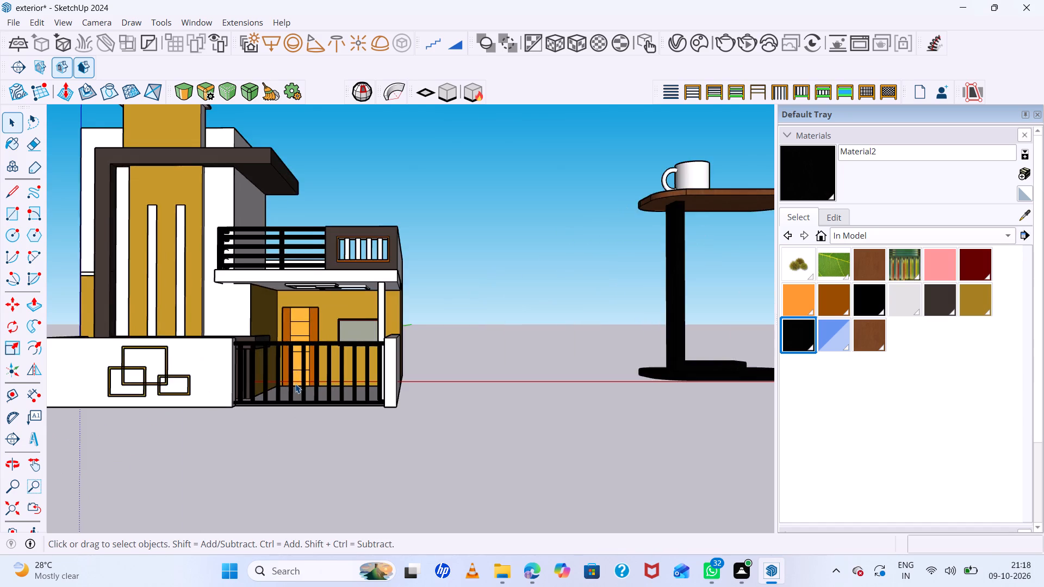
{"action": "scroll", "coordinate": [295, 384], "scroll_direction": "up", "scroll_amount": 6}
{"action": "scroll", "coordinate": [295, 384], "scroll_direction": "down", "scroll_amount": 17}
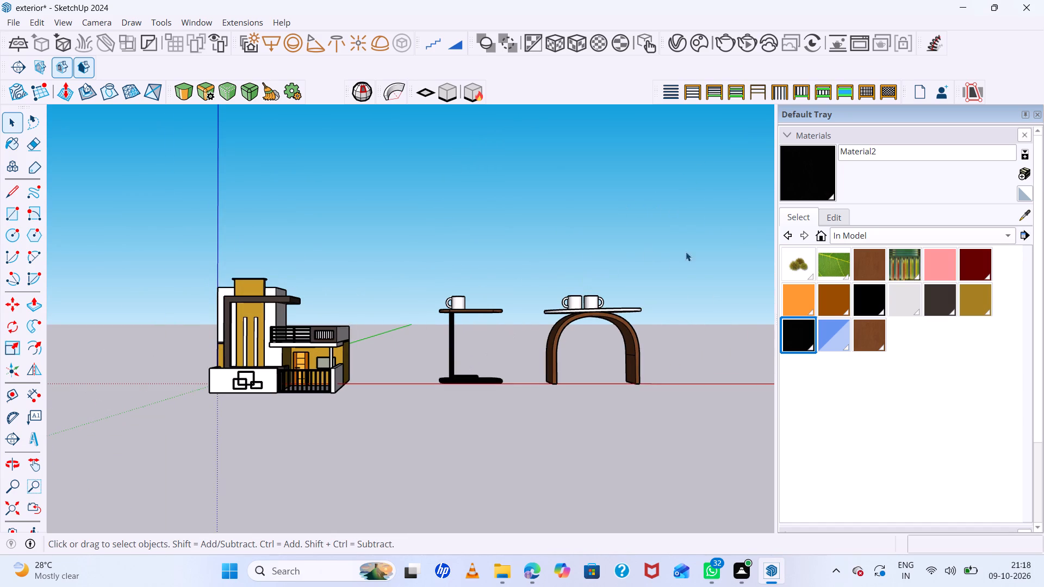
Scale both tables and their mugs together to about 0.77 along the red axis and shorten them along the blue axis.
{"action": "left_click_drag", "start_coordinate": [698, 253], "coordinate": [442, 426]}
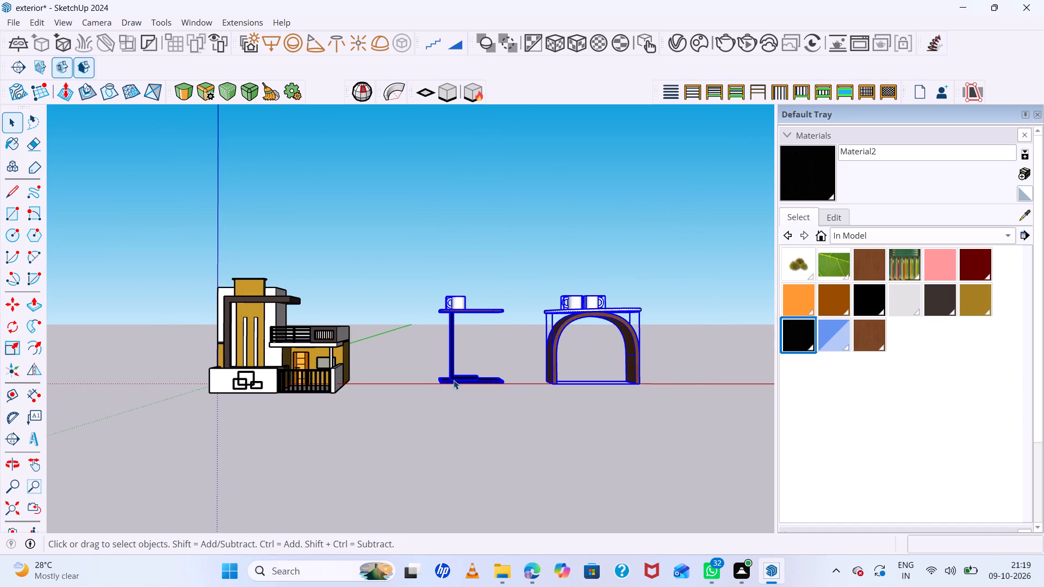
{"action": "key", "text": "s"}
{"action": "scroll", "coordinate": [443, 355], "scroll_direction": "up", "scroll_amount": 11}
{"action": "left_click", "coordinate": [433, 311]}
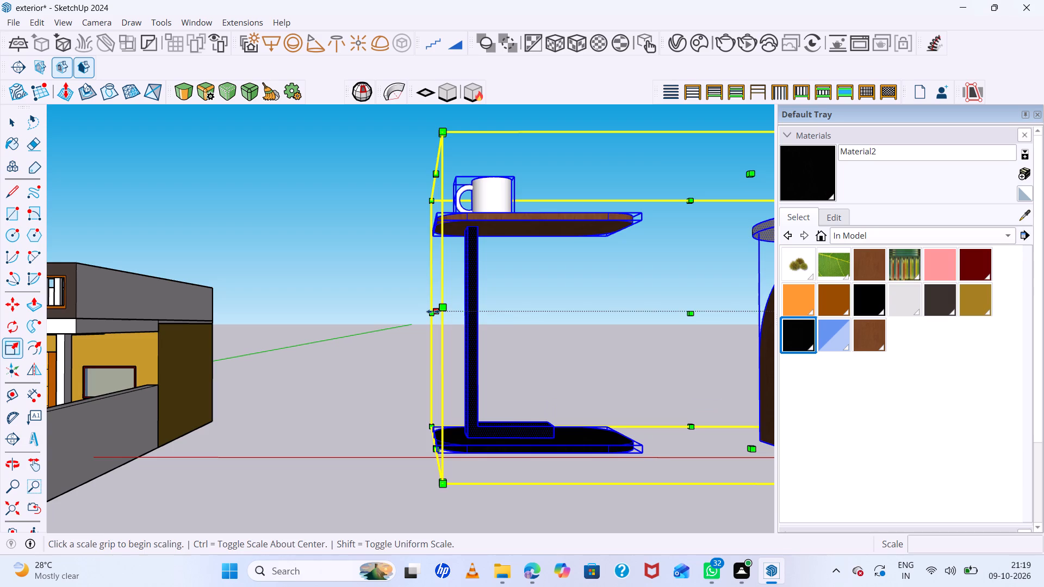
{"action": "scroll", "coordinate": [499, 344], "scroll_direction": "down", "scroll_amount": 8}
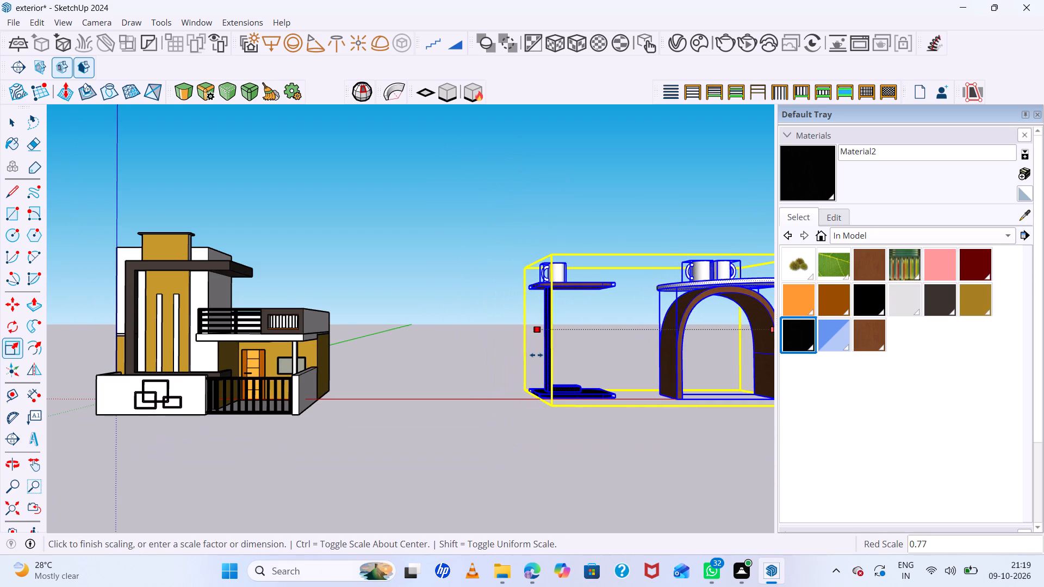
{"action": "left_click", "coordinate": [536, 355]}
{"action": "scroll", "coordinate": [350, 302], "scroll_direction": "down", "scroll_amount": 6}
{"action": "middle_click_drag", "start_coordinate": [560, 320], "coordinate": [538, 419]}
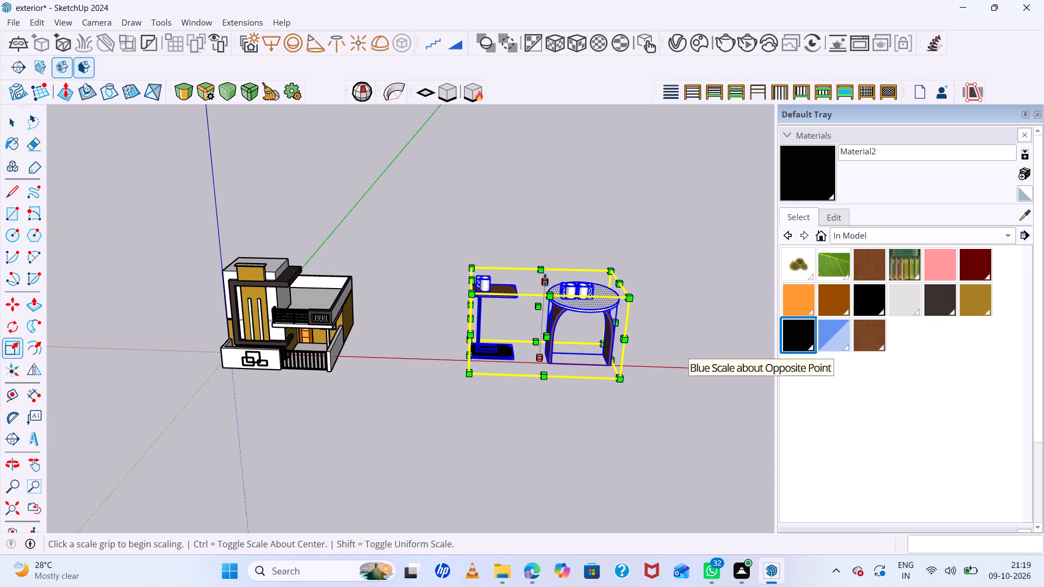
{"action": "left_click", "coordinate": [545, 280]}
{"action": "left_click", "coordinate": [547, 329]}
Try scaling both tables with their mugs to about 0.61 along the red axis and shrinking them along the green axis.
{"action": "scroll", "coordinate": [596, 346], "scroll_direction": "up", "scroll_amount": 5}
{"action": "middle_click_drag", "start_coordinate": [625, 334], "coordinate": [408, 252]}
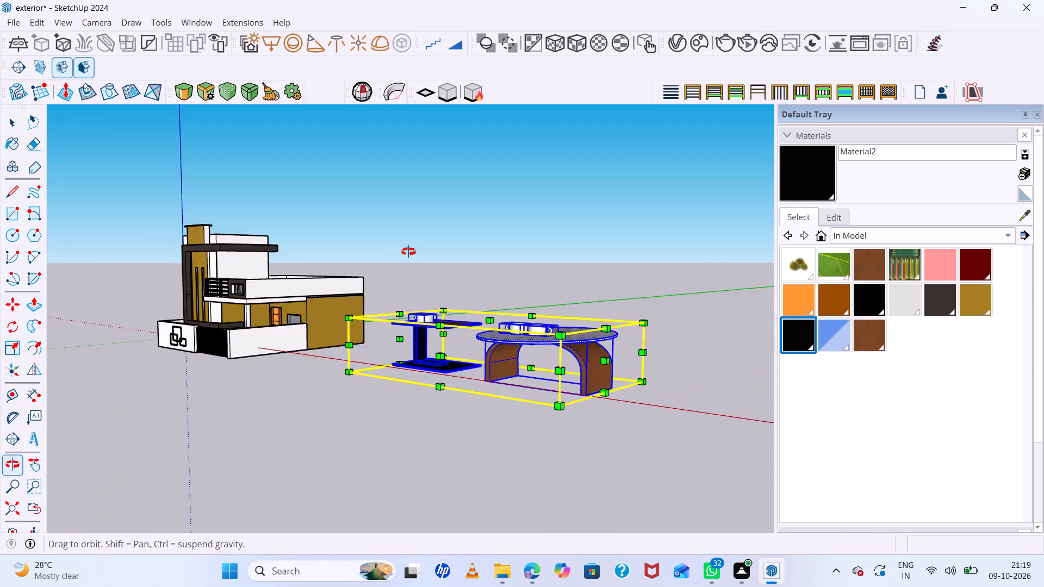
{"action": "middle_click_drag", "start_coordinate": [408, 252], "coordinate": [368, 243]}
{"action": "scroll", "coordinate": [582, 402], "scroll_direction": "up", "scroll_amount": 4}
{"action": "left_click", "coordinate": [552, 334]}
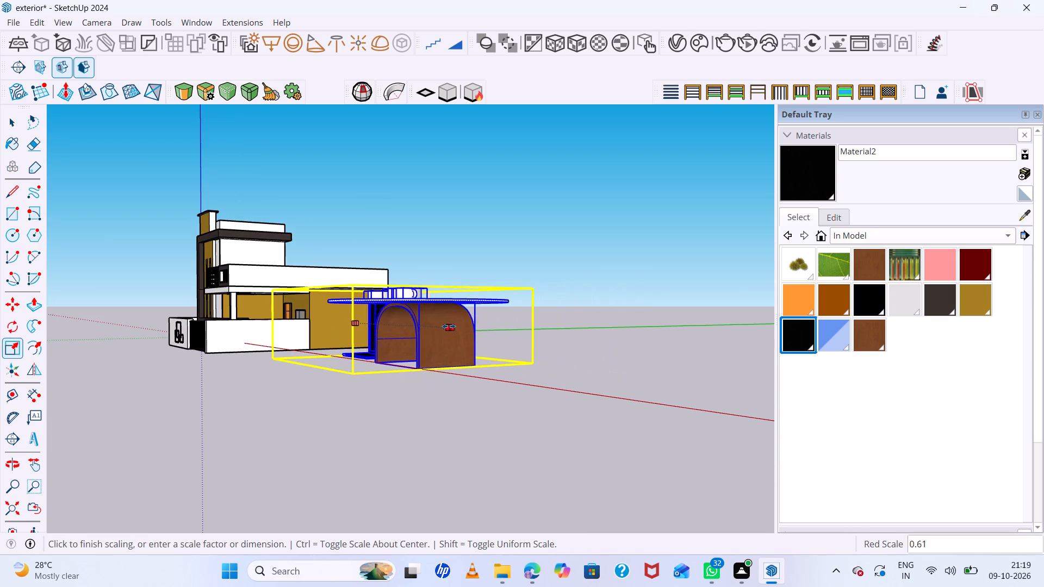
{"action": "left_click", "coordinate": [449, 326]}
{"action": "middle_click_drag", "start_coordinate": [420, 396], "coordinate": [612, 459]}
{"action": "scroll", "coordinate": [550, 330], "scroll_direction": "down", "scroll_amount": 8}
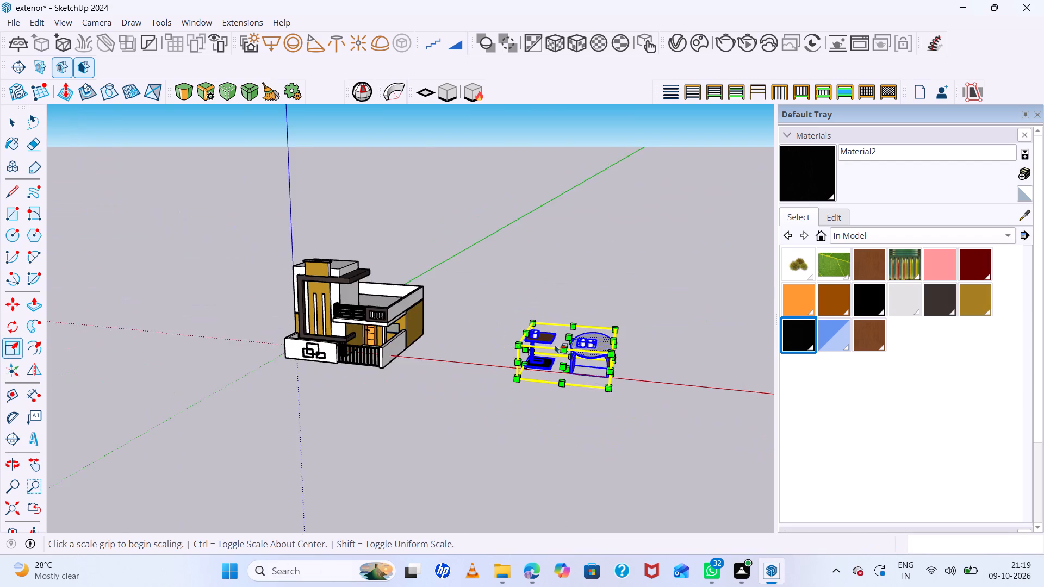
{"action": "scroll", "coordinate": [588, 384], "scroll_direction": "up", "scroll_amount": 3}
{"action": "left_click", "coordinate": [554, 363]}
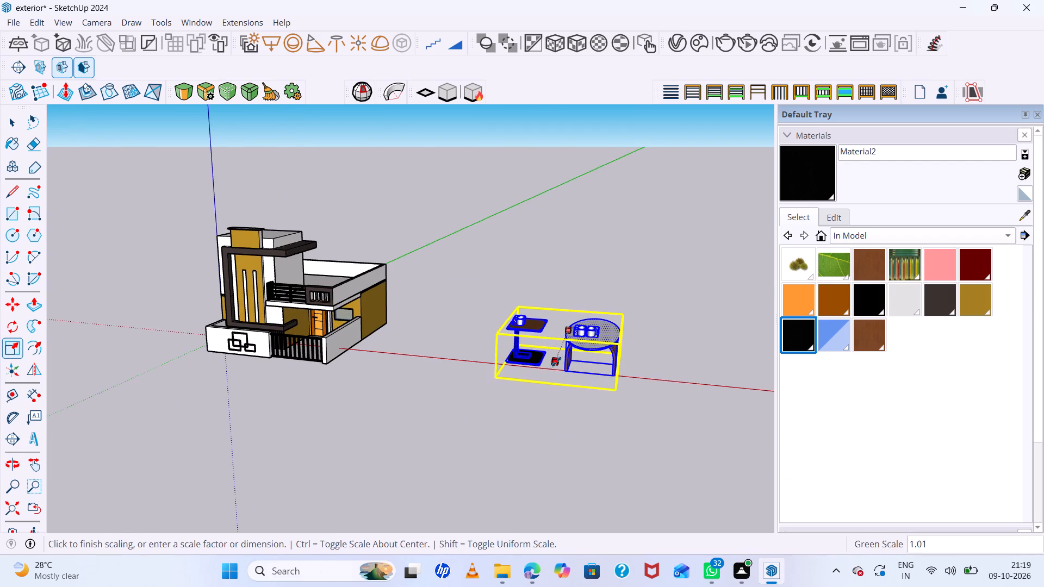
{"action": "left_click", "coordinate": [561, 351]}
Examine the proportions of the rescaled tables and mugs from the front, the end and above.
{"action": "scroll", "coordinate": [530, 336], "scroll_direction": "up", "scroll_amount": 9}
{"action": "scroll", "coordinate": [493, 310], "scroll_direction": "down", "scroll_amount": 4}
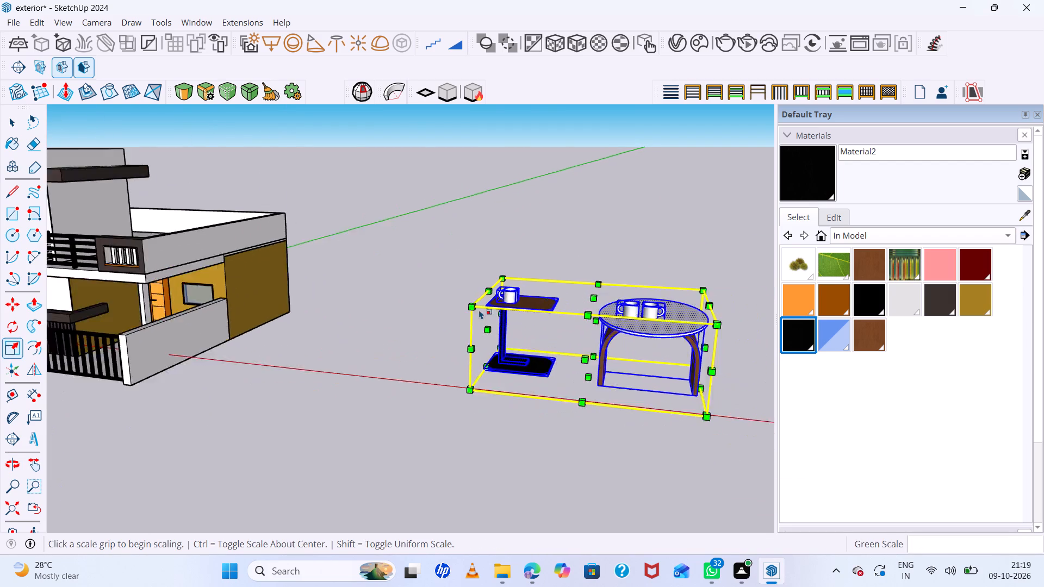
{"action": "scroll", "coordinate": [479, 310], "scroll_direction": "down", "scroll_amount": 4}
{"action": "middle_click_drag", "start_coordinate": [504, 374], "coordinate": [575, 472]}
{"action": "scroll", "coordinate": [639, 333], "scroll_direction": "up", "scroll_amount": 12}
{"action": "middle_click_drag", "start_coordinate": [614, 335], "coordinate": [630, 226]}
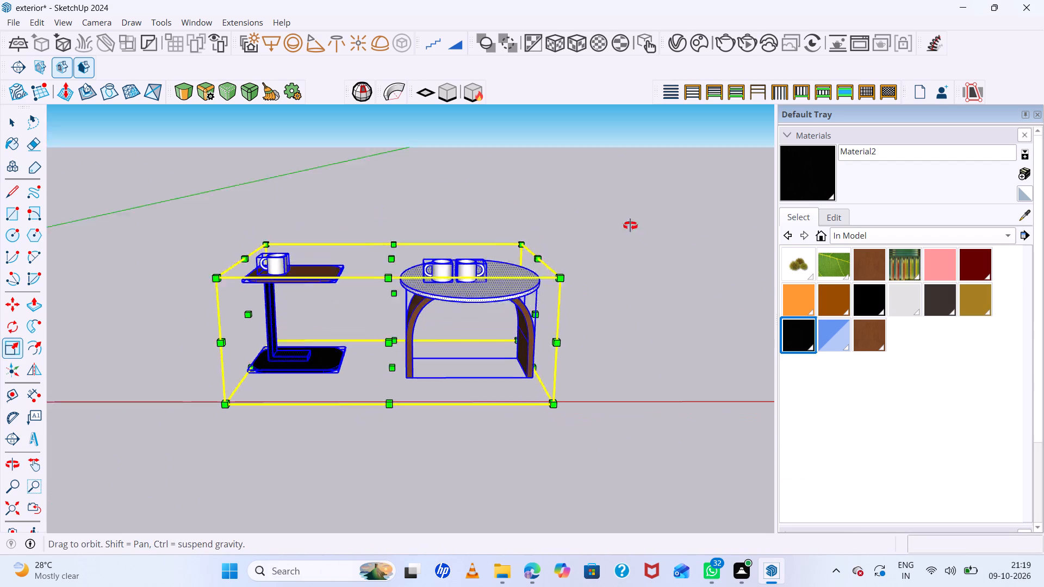
{"action": "middle_click_drag", "start_coordinate": [630, 226], "coordinate": [0, 330]}
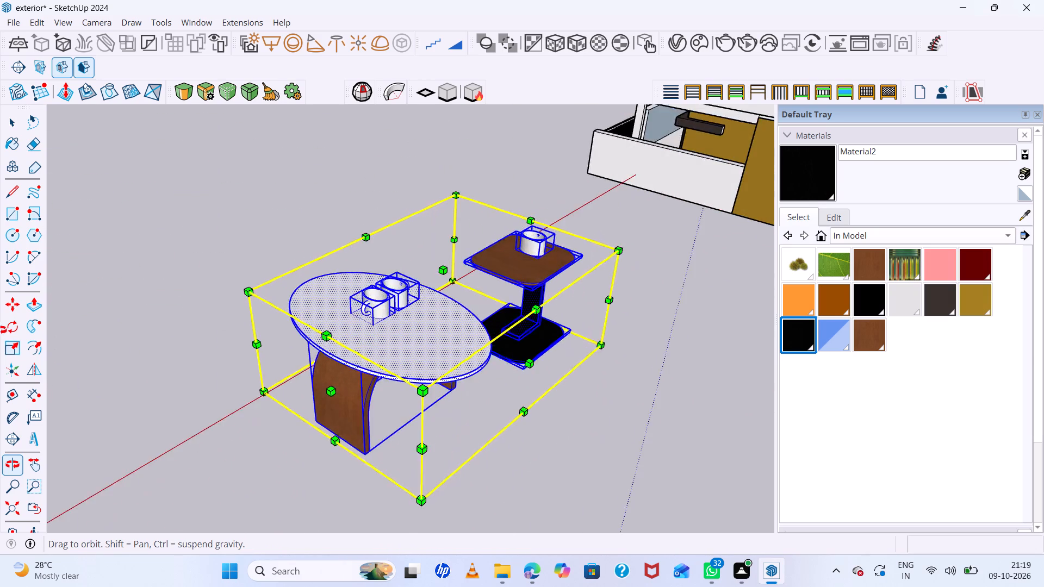
{"action": "middle_click_drag", "start_coordinate": [0, 330], "coordinate": [567, 199]}
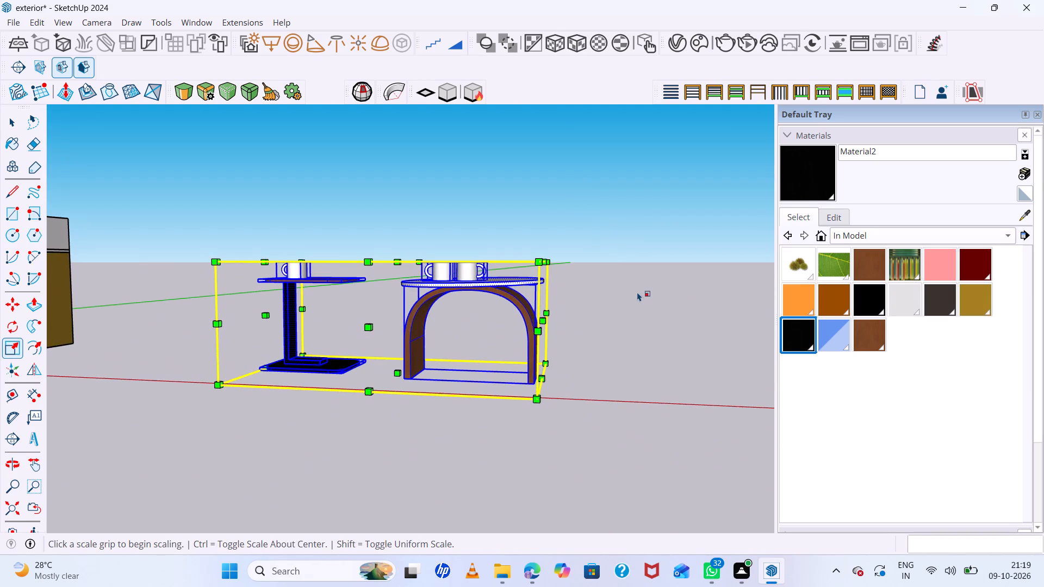
{"action": "key", "text": "space"}
{"action": "left_click", "coordinate": [636, 296]}
{"action": "scroll", "coordinate": [464, 274], "scroll_direction": "down", "scroll_amount": 6}
{"action": "scroll", "coordinate": [456, 276], "scroll_direction": "up", "scroll_amount": 3}
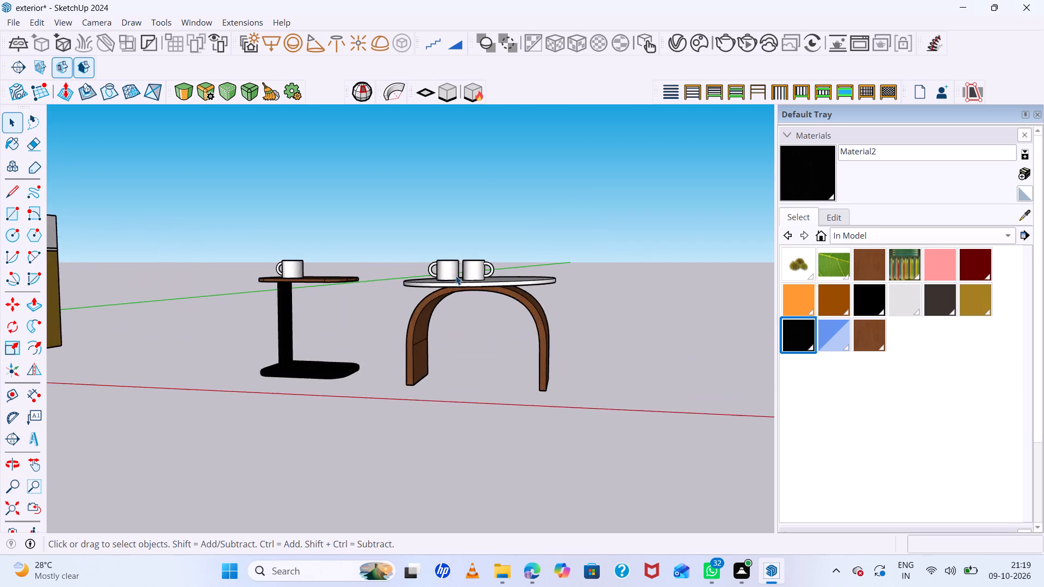
{"action": "scroll", "coordinate": [456, 276], "scroll_direction": "up", "scroll_amount": 8}
{"action": "middle_click_drag", "start_coordinate": [442, 323], "coordinate": [526, 477]}
{"action": "scroll", "coordinate": [382, 305], "scroll_direction": "down", "scroll_amount": 14}
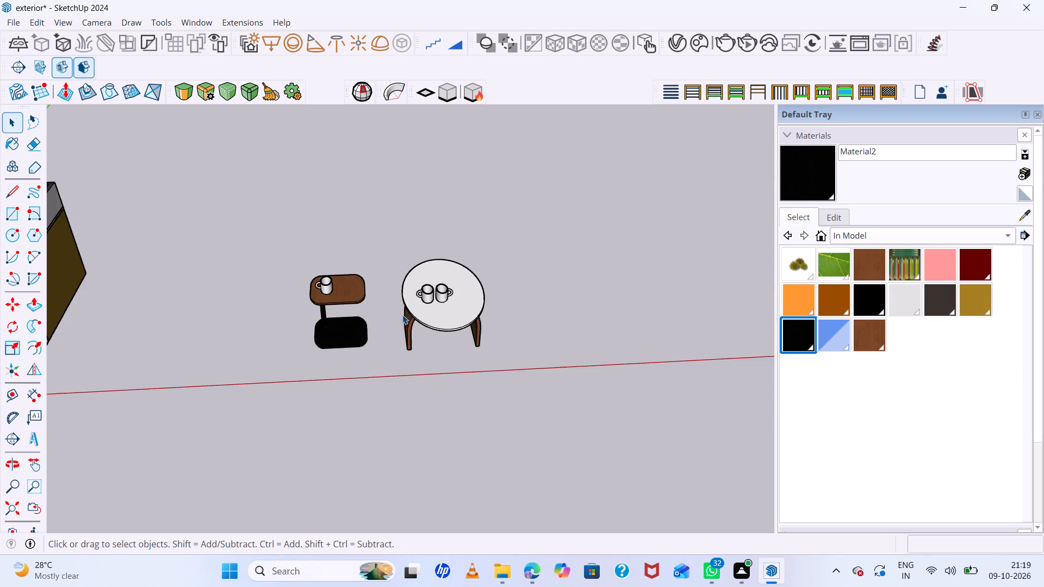
{"action": "middle_click_drag", "start_coordinate": [406, 308], "coordinate": [391, 124]}
{"action": "scroll", "coordinate": [483, 315], "scroll_direction": "up", "scroll_amount": 7}
{"action": "scroll", "coordinate": [484, 318], "scroll_direction": "down", "scroll_amount": 8}
{"action": "scroll", "coordinate": [580, 358], "scroll_direction": "up", "scroll_amount": 6}
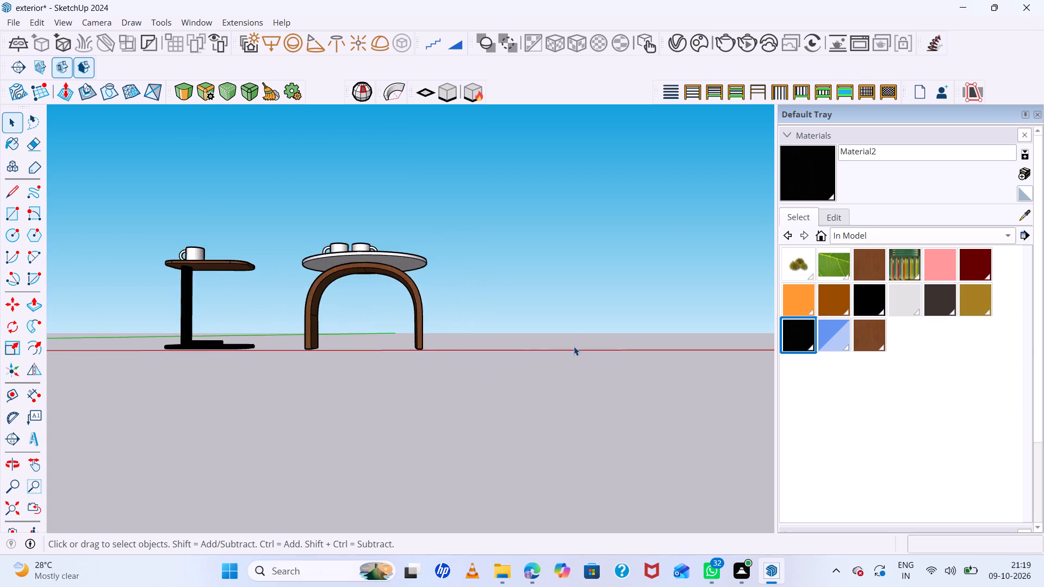
{"action": "scroll", "coordinate": [571, 339], "scroll_direction": "down", "scroll_amount": 16}
{"action": "middle_click_drag", "start_coordinate": [579, 338], "coordinate": [114, 455]}
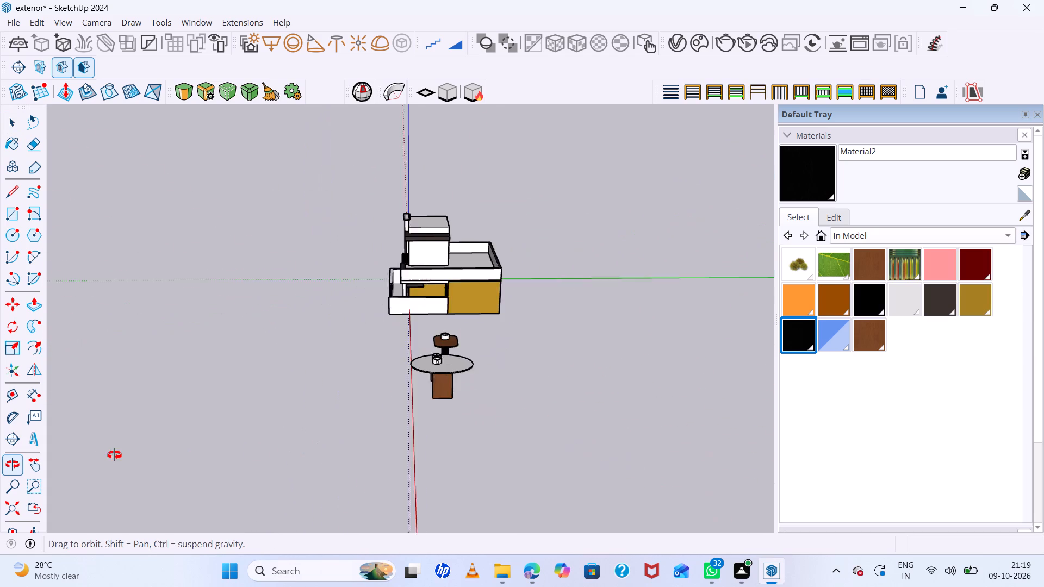
{"action": "middle_click_drag", "start_coordinate": [114, 455], "coordinate": [501, 547]}
{"action": "scroll", "coordinate": [500, 291], "scroll_direction": "up", "scroll_amount": 13}
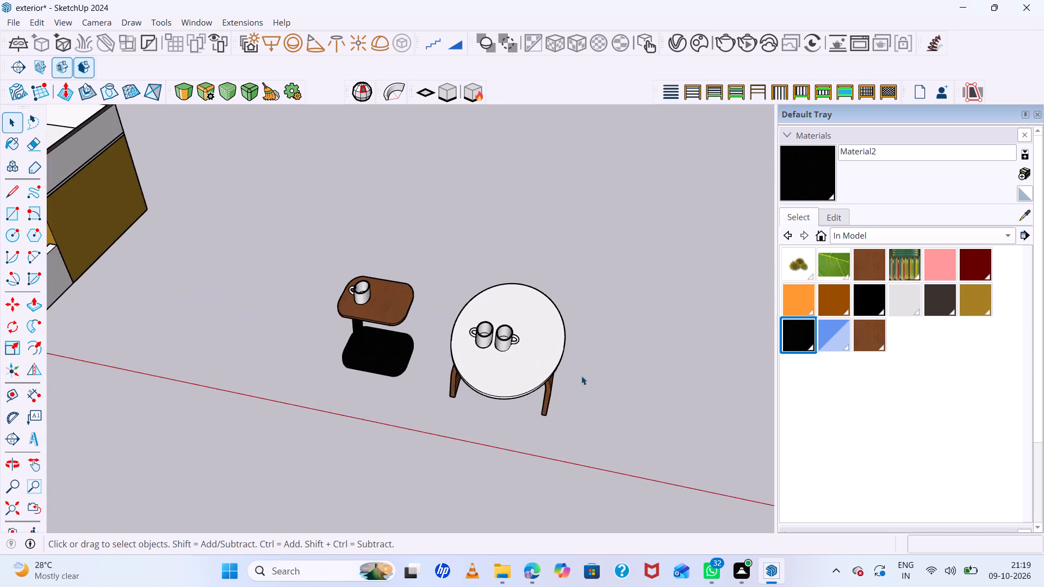
{"action": "scroll", "coordinate": [500, 393], "scroll_direction": "up", "scroll_amount": 4}
{"action": "middle_click_drag", "start_coordinate": [502, 385], "coordinate": [465, 382]}
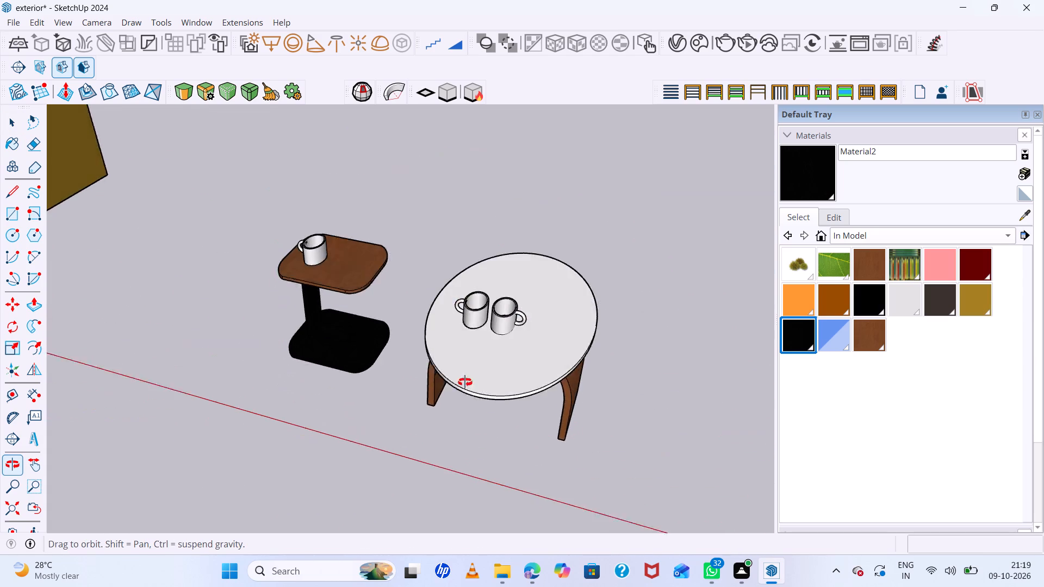
{"action": "middle_click_drag", "start_coordinate": [465, 382], "coordinate": [457, 400]}
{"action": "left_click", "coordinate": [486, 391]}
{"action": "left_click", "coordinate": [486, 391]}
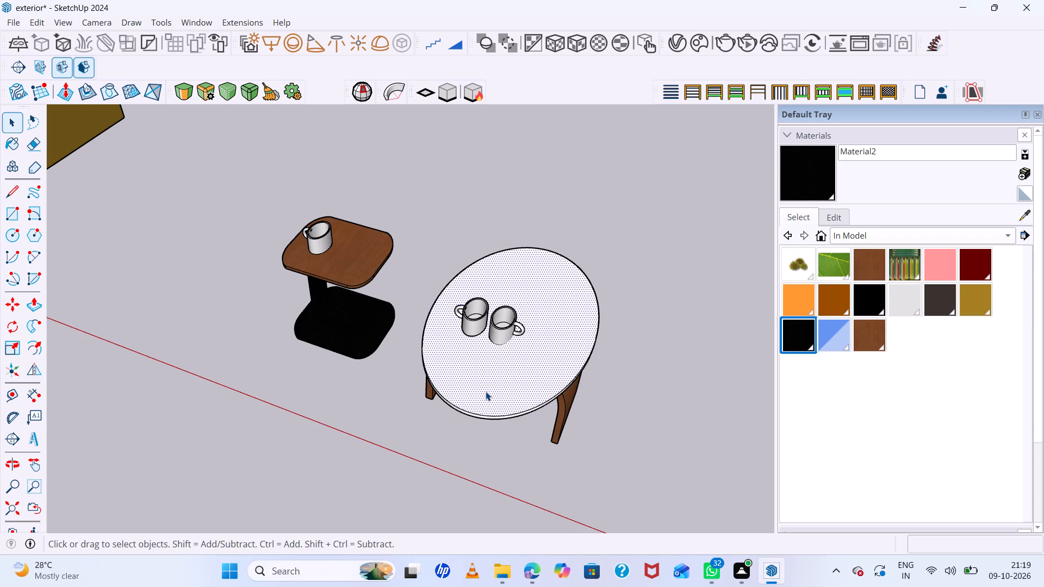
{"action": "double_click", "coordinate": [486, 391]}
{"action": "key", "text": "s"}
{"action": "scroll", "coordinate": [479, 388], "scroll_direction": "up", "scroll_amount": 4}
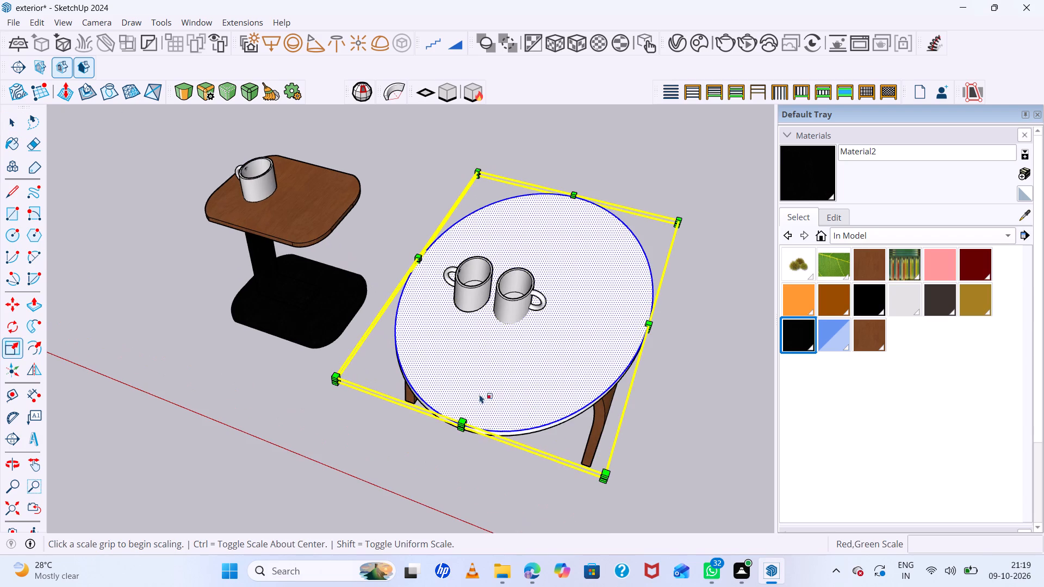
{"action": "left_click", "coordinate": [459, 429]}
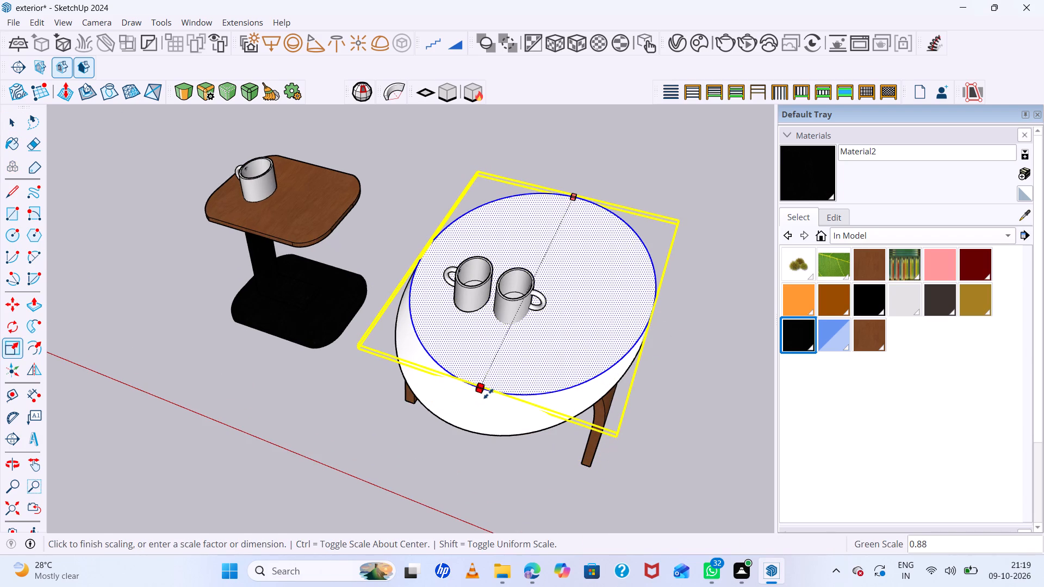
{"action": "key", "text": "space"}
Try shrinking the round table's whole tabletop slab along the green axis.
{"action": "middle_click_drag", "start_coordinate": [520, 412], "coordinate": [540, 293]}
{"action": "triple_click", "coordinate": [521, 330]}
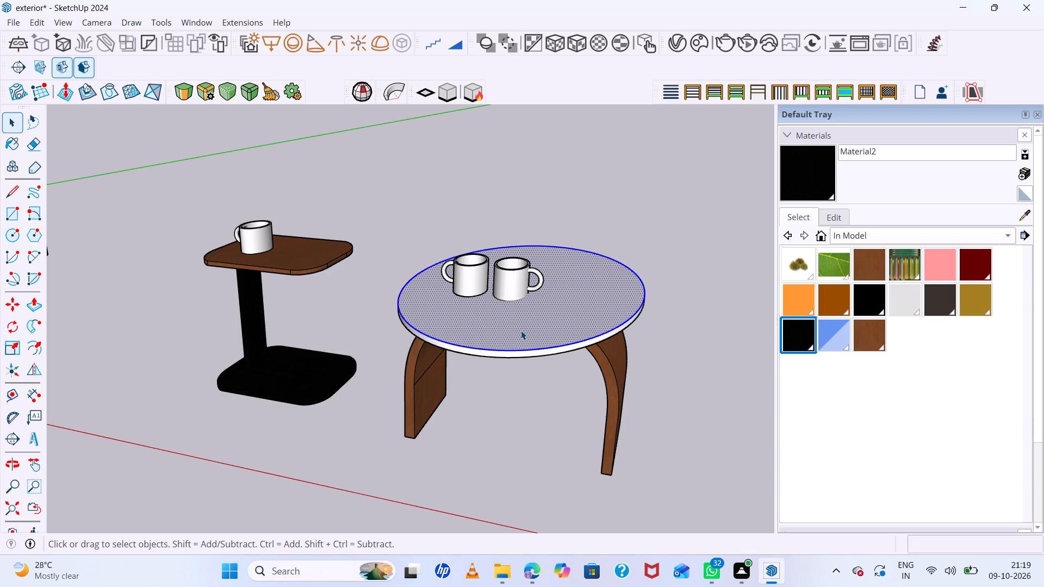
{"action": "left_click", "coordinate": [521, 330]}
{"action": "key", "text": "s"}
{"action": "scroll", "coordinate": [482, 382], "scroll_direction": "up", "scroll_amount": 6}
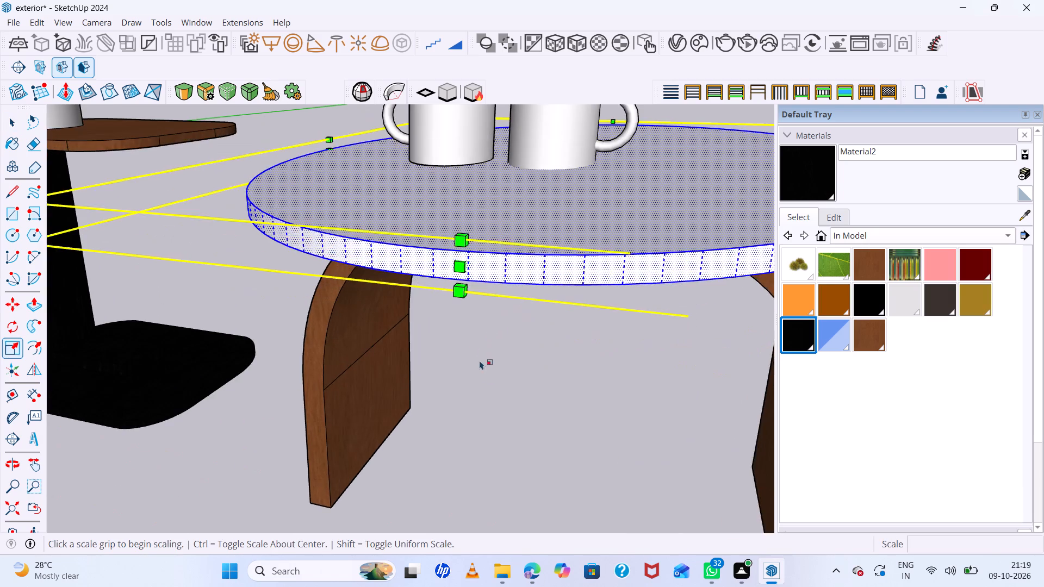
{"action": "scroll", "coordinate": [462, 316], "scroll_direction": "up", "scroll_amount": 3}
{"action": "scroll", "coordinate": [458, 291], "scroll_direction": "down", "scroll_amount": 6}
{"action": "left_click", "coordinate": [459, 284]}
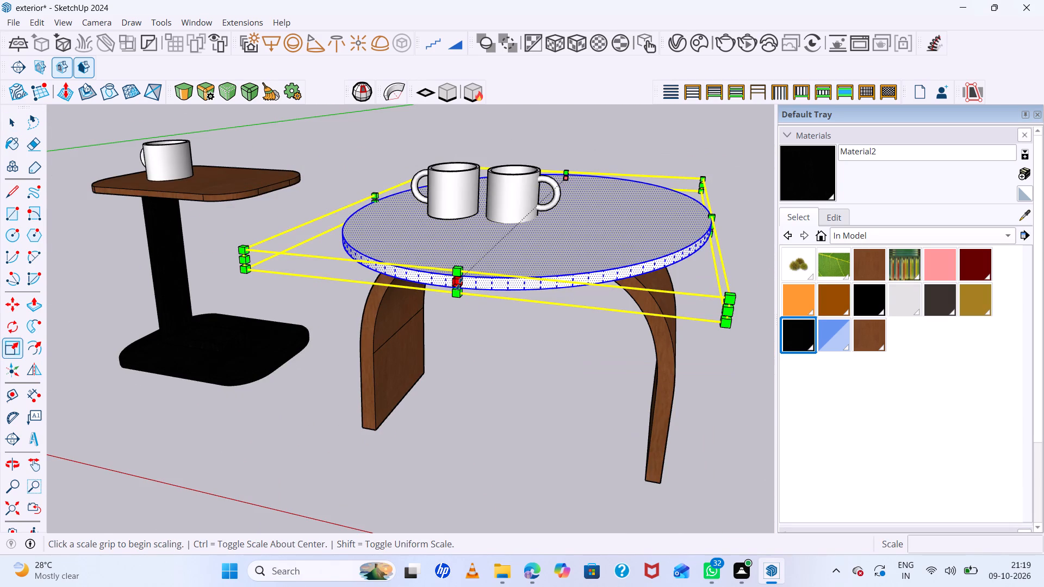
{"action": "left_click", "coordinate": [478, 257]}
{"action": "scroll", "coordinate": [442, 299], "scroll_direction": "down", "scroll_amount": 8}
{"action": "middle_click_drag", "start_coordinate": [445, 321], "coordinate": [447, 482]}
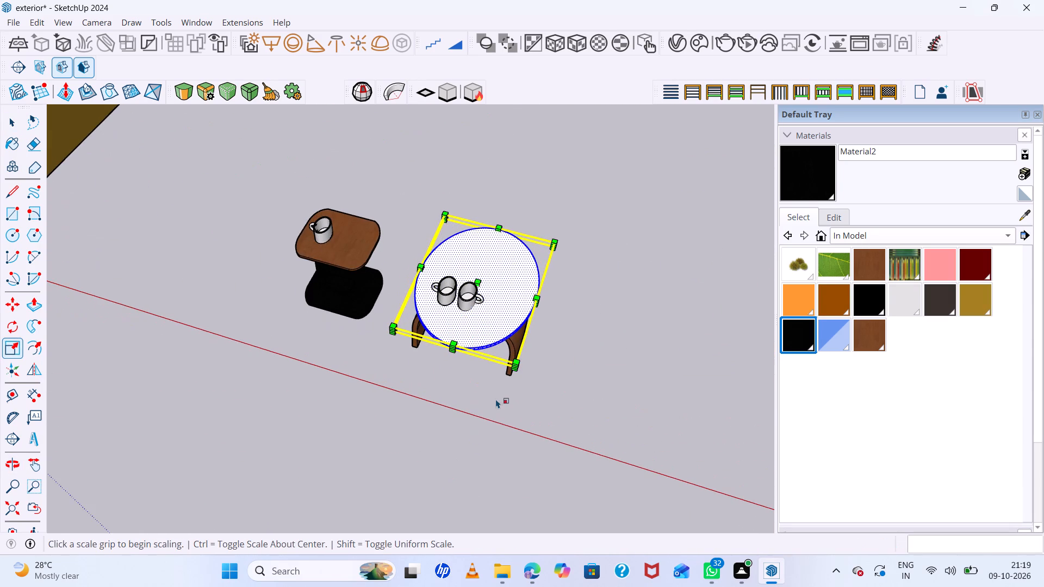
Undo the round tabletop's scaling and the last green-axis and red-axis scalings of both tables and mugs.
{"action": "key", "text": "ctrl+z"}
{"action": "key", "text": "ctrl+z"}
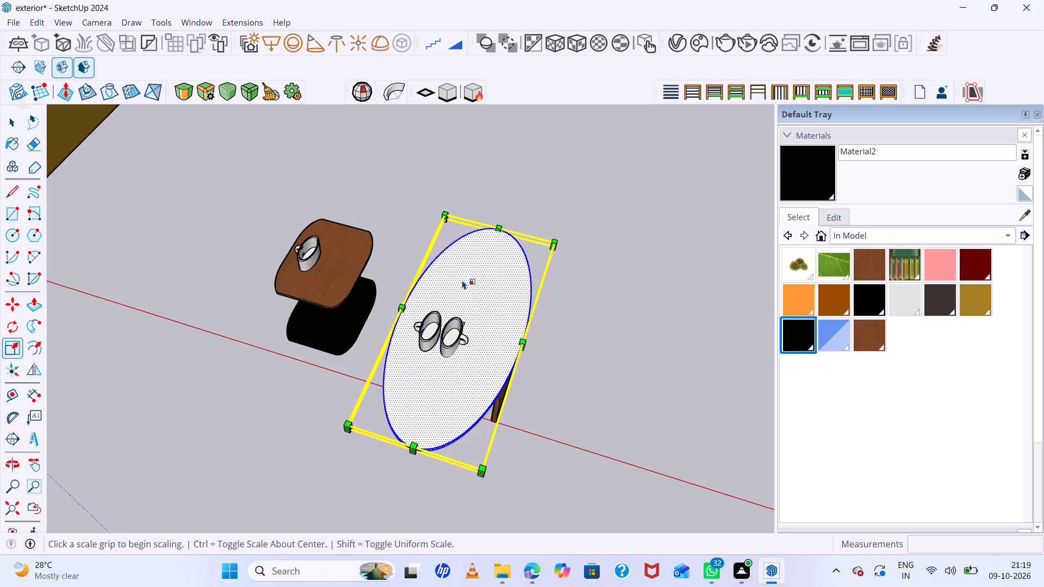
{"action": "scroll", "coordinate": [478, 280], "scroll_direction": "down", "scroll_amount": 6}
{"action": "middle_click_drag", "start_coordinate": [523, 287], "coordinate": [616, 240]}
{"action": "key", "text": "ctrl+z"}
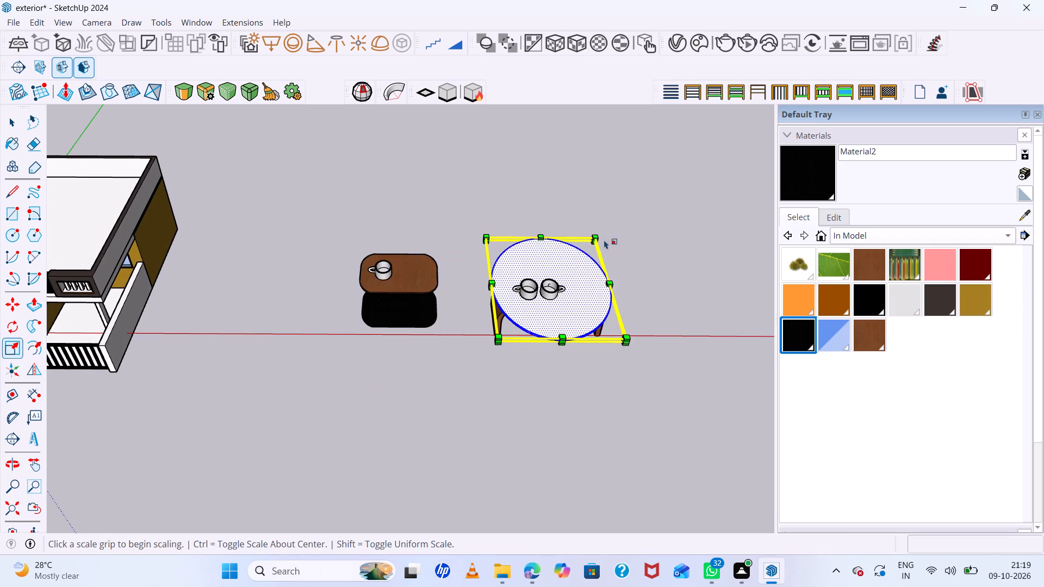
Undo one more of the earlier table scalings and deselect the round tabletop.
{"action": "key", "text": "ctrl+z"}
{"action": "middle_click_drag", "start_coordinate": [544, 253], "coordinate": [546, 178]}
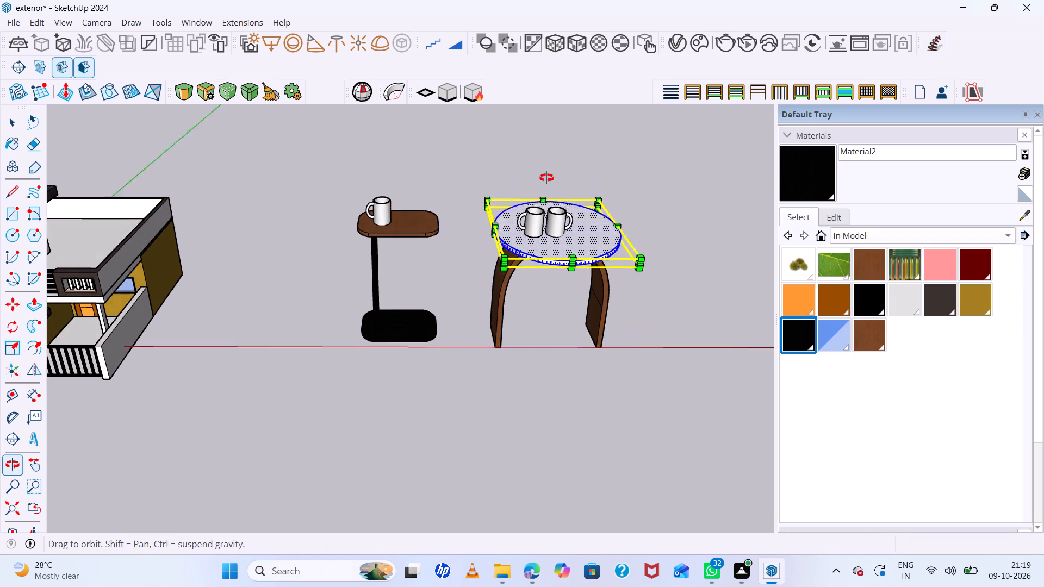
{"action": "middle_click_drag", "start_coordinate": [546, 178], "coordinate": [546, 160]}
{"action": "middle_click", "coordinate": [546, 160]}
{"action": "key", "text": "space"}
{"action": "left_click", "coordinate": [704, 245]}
Select both tables with their mugs and shrink them together along the red axis.
{"action": "scroll", "coordinate": [570, 235], "scroll_direction": "down", "scroll_amount": 6}
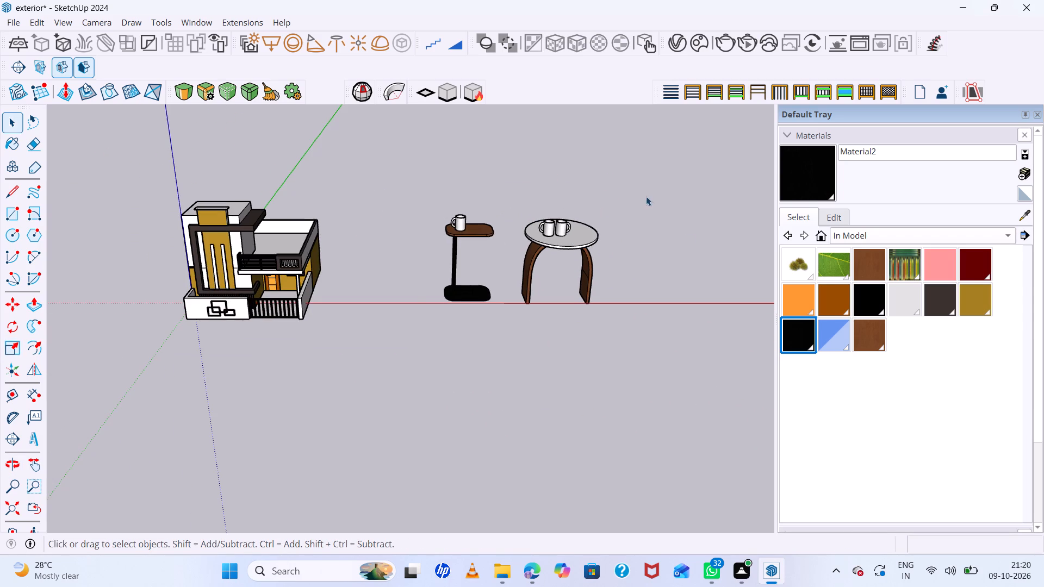
{"action": "left_click_drag", "start_coordinate": [646, 196], "coordinate": [402, 350]}
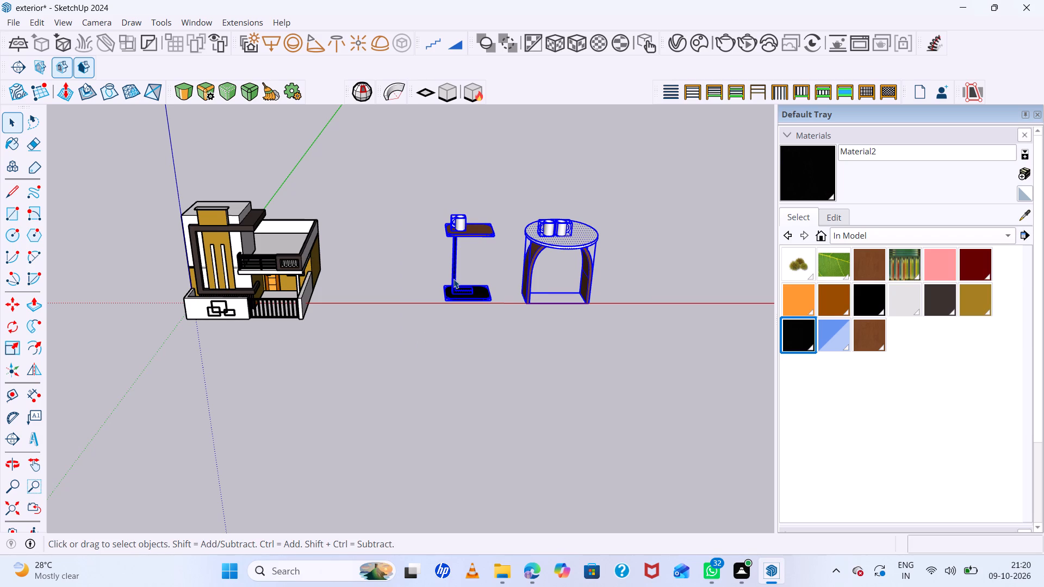
{"action": "key", "text": "s"}
{"action": "scroll", "coordinate": [482, 305], "scroll_direction": "up", "scroll_amount": 6}
{"action": "scroll", "coordinate": [370, 253], "scroll_direction": "down", "scroll_amount": 5}
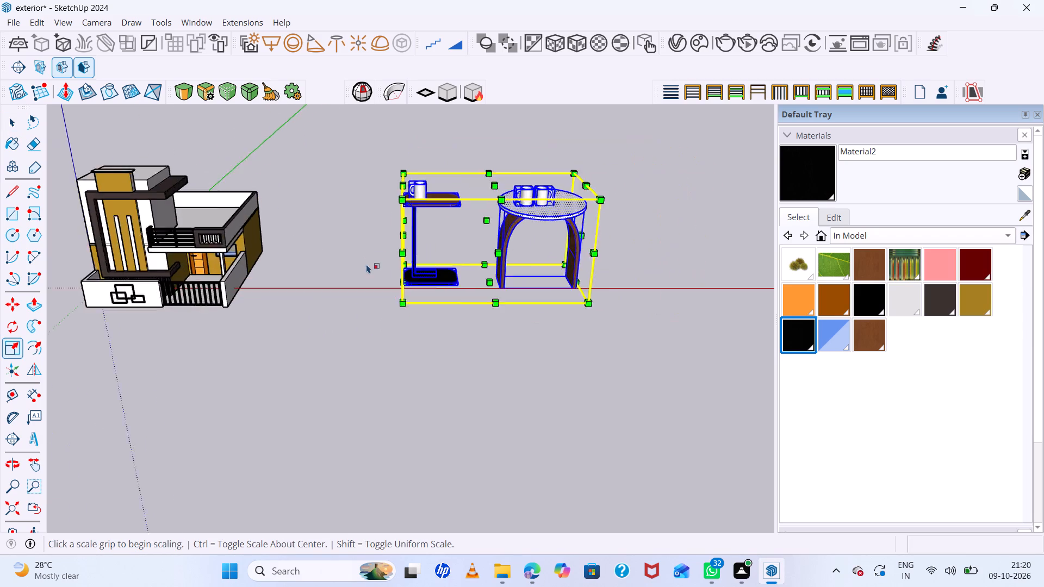
{"action": "scroll", "coordinate": [366, 264], "scroll_direction": "down", "scroll_amount": 1}
{"action": "scroll", "coordinate": [532, 230], "scroll_direction": "up", "scroll_amount": 8}
{"action": "middle_click_drag", "start_coordinate": [451, 227], "coordinate": [651, 233]}
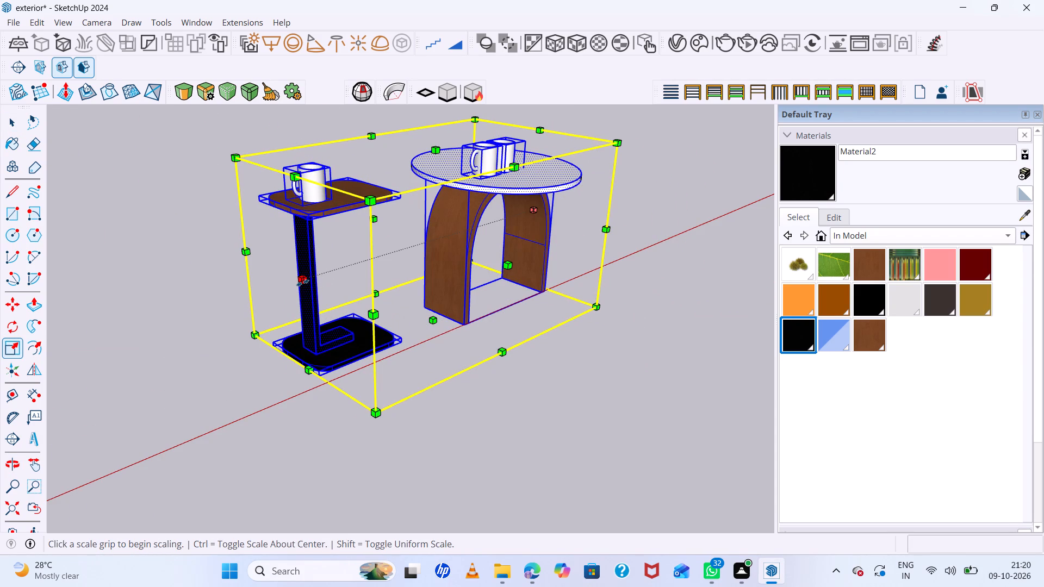
{"action": "left_click", "coordinate": [302, 283]}
{"action": "left_click", "coordinate": [406, 247]}
Shrink both tables and their mugs to roughly half along the blue axis and to about 0.44 along the green axis.
{"action": "scroll", "coordinate": [288, 282], "scroll_direction": "down", "scroll_amount": 2}
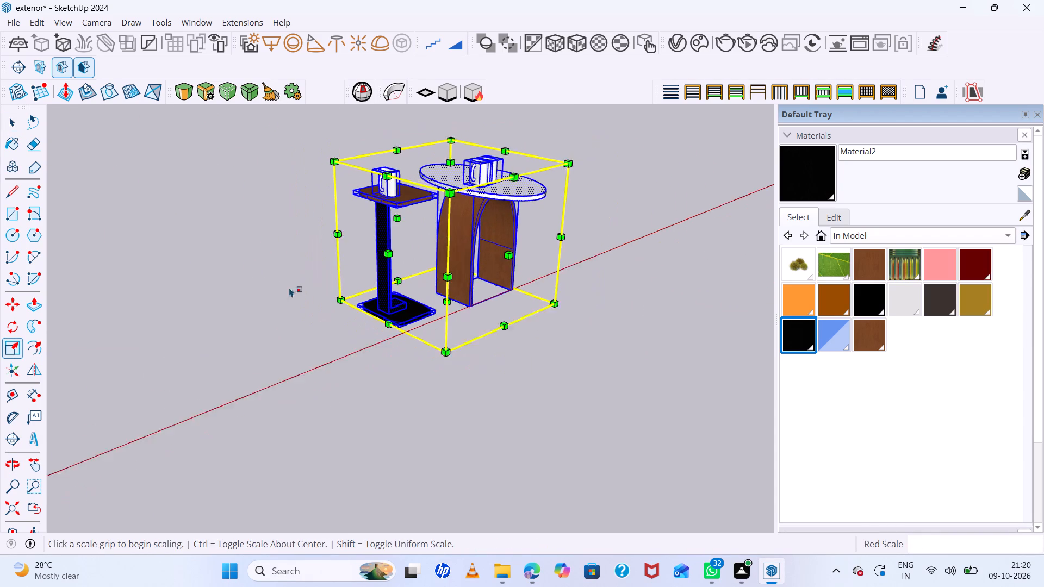
{"action": "scroll", "coordinate": [289, 288], "scroll_direction": "down", "scroll_amount": 2}
{"action": "middle_click_drag", "start_coordinate": [517, 291], "coordinate": [381, 308]}
{"action": "left_click", "coordinate": [467, 179]}
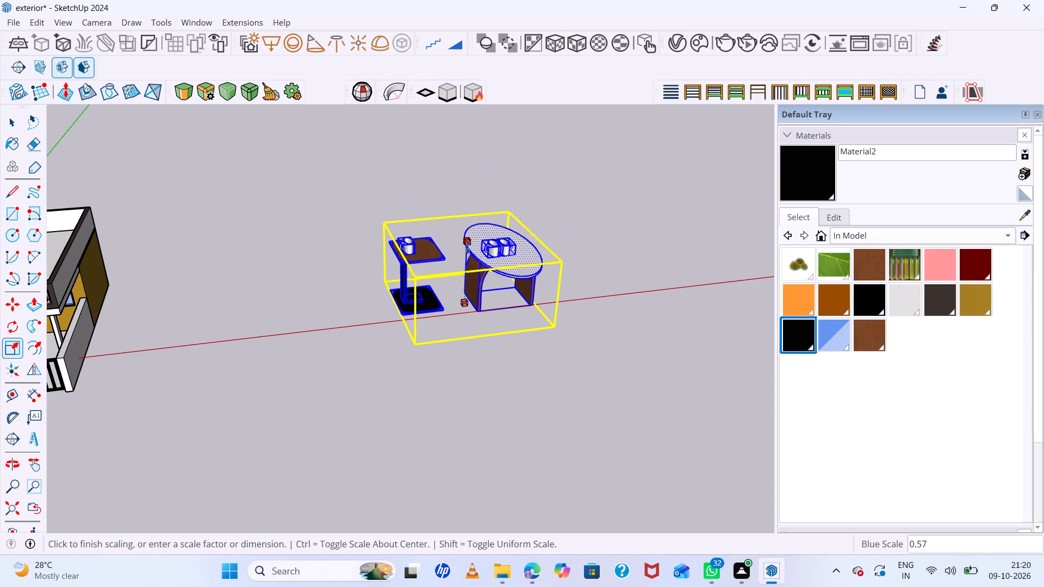
{"action": "left_click", "coordinate": [468, 258]}
{"action": "left_click", "coordinate": [488, 315]}
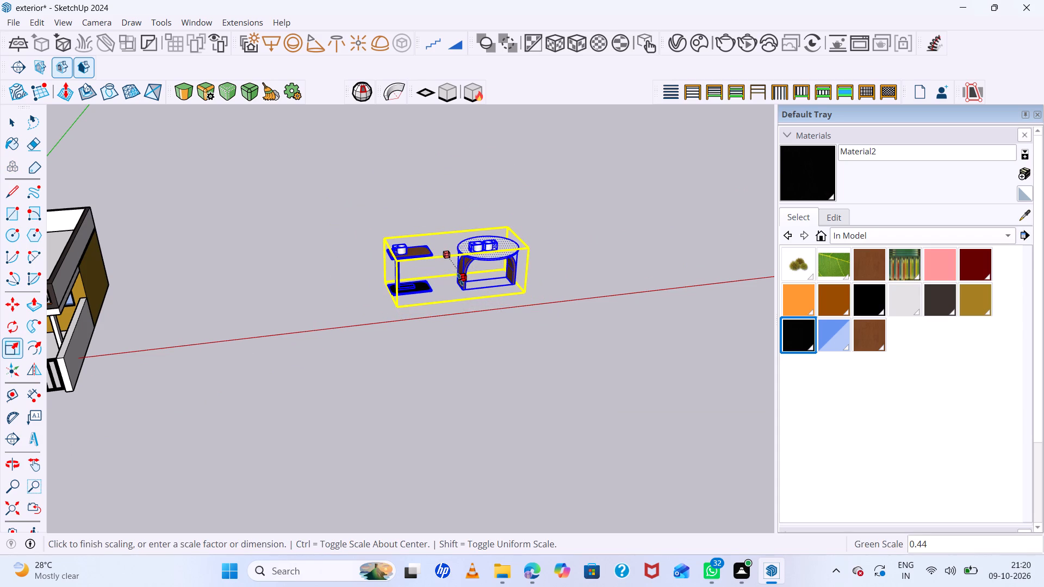
{"action": "left_click", "coordinate": [460, 279]}
Examine the proportions of the rescaled tables and mugs from several sides and against the house.
{"action": "scroll", "coordinate": [557, 285], "scroll_direction": "up", "scroll_amount": 7}
{"action": "middle_click_drag", "start_coordinate": [473, 245], "coordinate": [141, 245]}
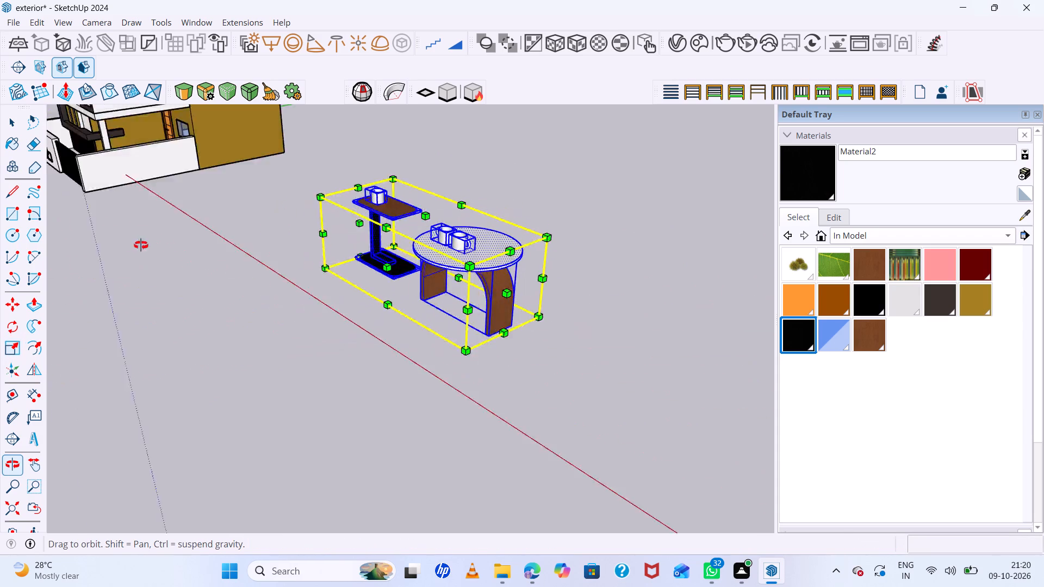
{"action": "middle_click_drag", "start_coordinate": [141, 245], "coordinate": [523, 188]}
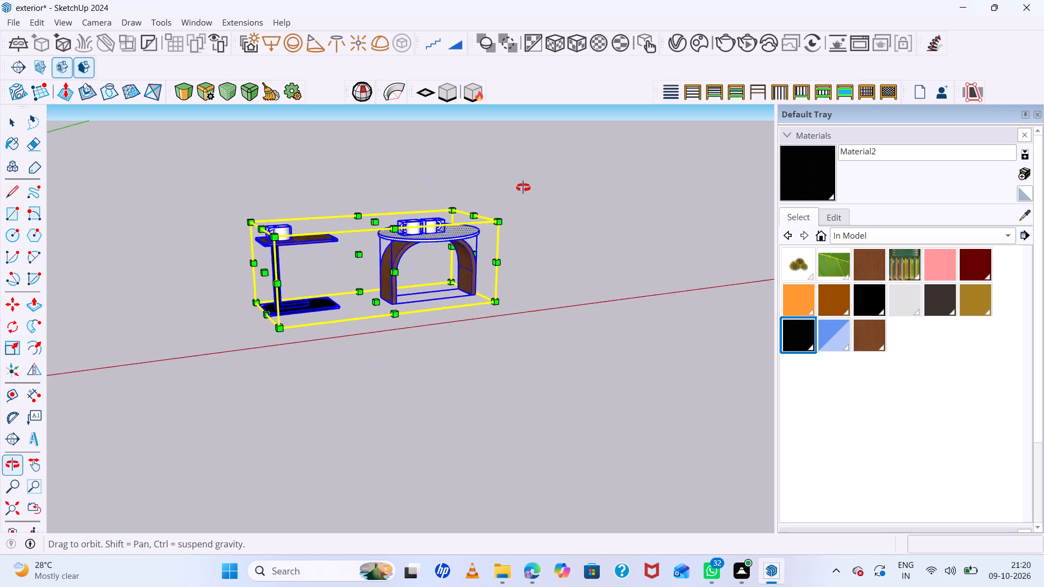
{"action": "middle_click_drag", "start_coordinate": [523, 188], "coordinate": [145, 222]}
{"action": "scroll", "coordinate": [481, 295], "scroll_direction": "down", "scroll_amount": 5}
{"action": "middle_click_drag", "start_coordinate": [490, 304], "coordinate": [473, 414]}
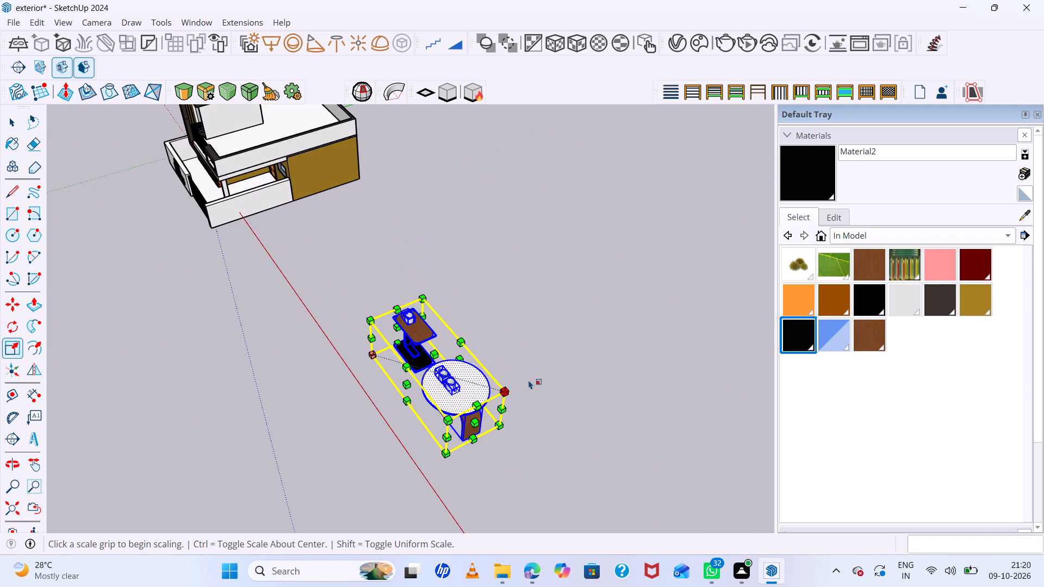
{"action": "key", "text": "space"}
{"action": "left_click", "coordinate": [546, 359]}
{"action": "scroll", "coordinate": [482, 392], "scroll_direction": "up", "scroll_amount": 4}
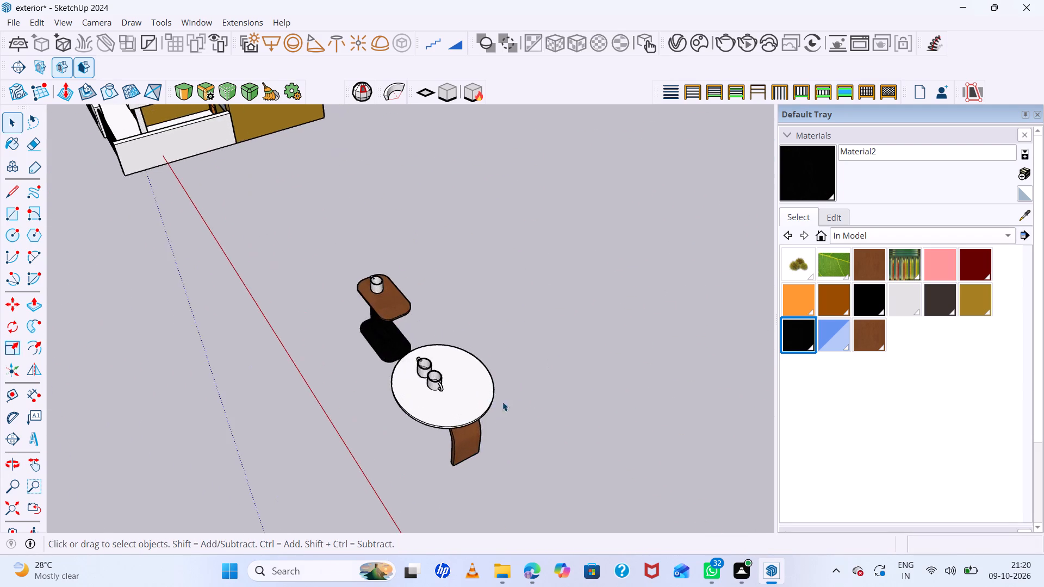
{"action": "middle_click_drag", "start_coordinate": [516, 399], "coordinate": [681, 202]}
{"action": "scroll", "coordinate": [539, 213], "scroll_direction": "down", "scroll_amount": 6}
{"action": "middle_click_drag", "start_coordinate": [546, 227], "coordinate": [648, 309]}
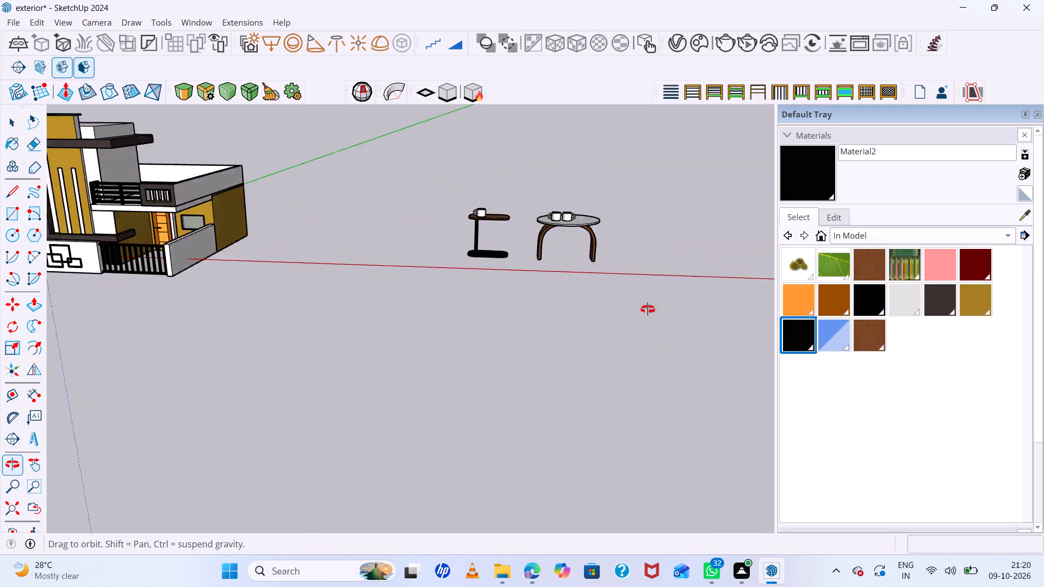
{"action": "middle_click_drag", "start_coordinate": [648, 309], "coordinate": [725, 273]}
{"action": "scroll", "coordinate": [612, 209], "scroll_direction": "down", "scroll_amount": 7}
{"action": "scroll", "coordinate": [608, 210], "scroll_direction": "up", "scroll_amount": 8}
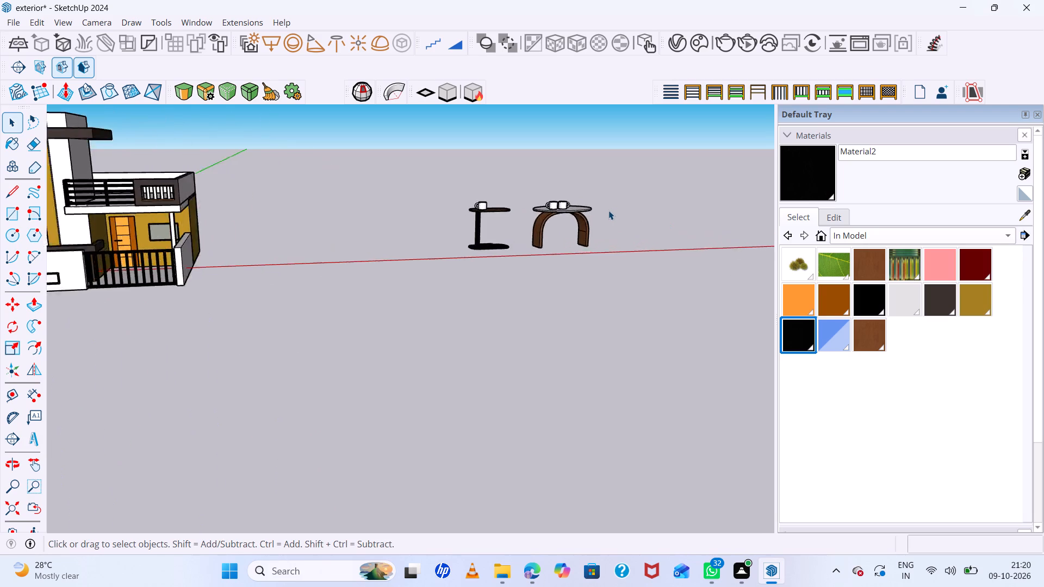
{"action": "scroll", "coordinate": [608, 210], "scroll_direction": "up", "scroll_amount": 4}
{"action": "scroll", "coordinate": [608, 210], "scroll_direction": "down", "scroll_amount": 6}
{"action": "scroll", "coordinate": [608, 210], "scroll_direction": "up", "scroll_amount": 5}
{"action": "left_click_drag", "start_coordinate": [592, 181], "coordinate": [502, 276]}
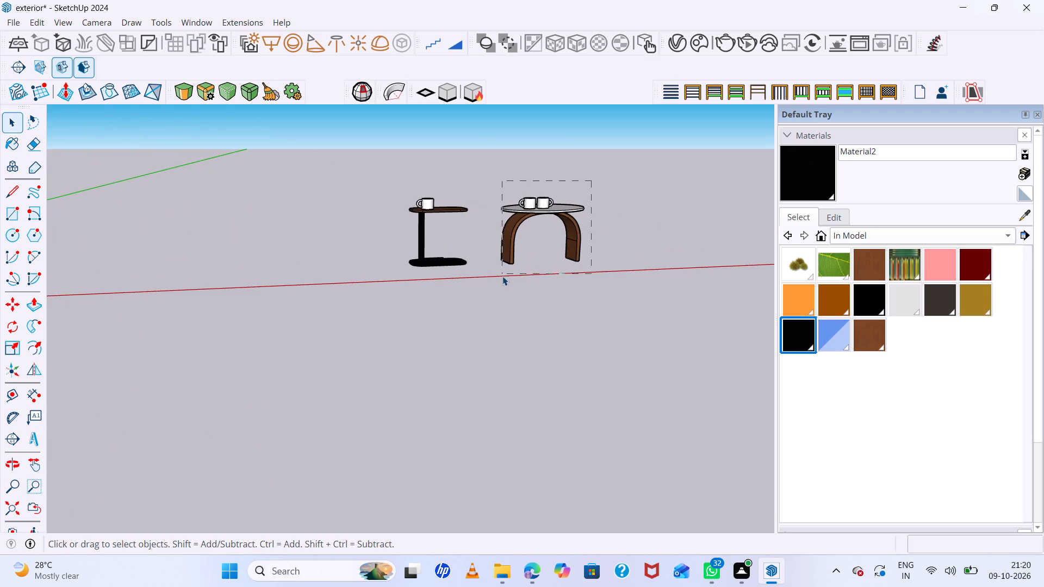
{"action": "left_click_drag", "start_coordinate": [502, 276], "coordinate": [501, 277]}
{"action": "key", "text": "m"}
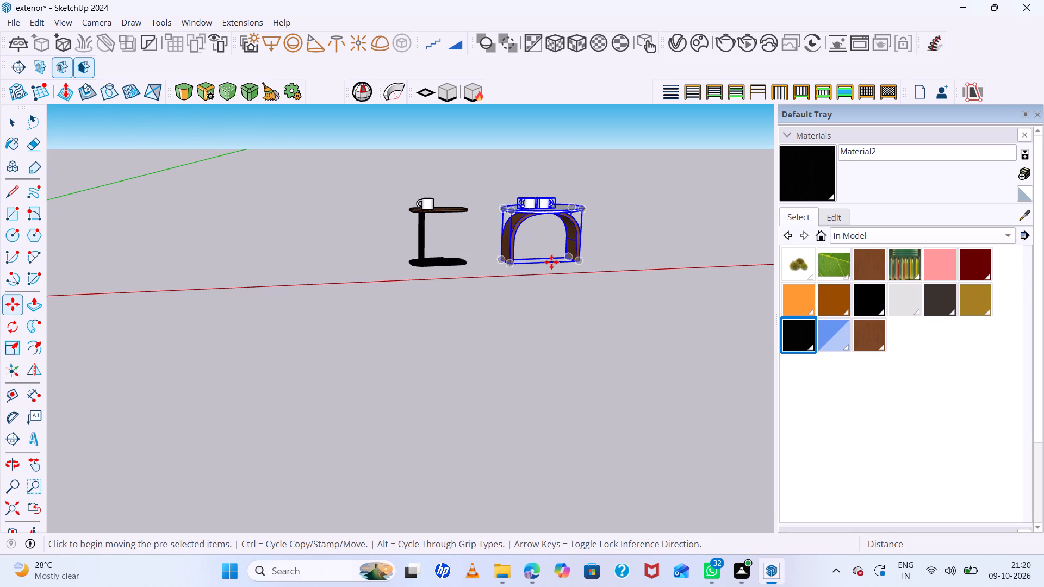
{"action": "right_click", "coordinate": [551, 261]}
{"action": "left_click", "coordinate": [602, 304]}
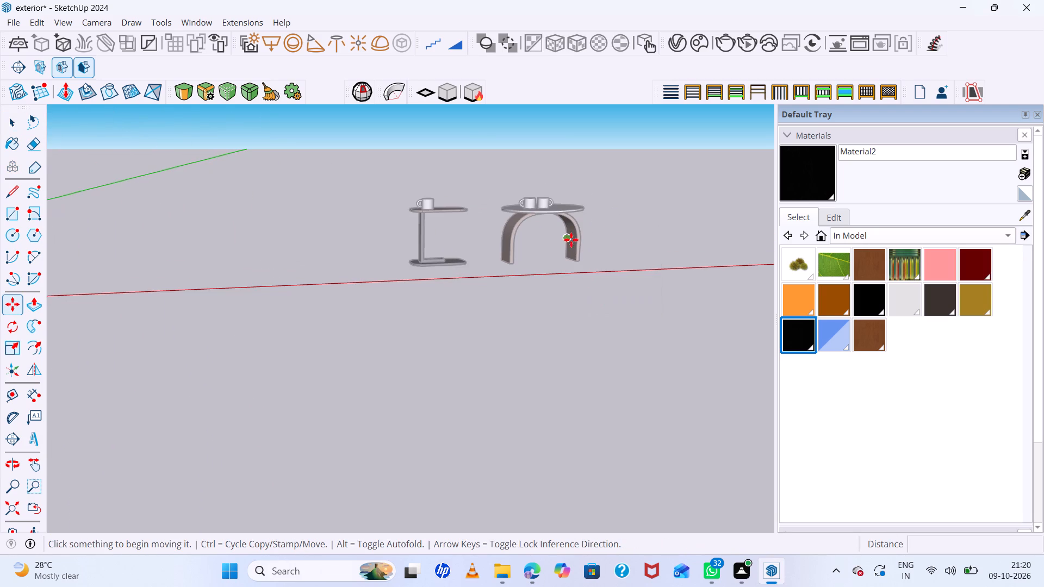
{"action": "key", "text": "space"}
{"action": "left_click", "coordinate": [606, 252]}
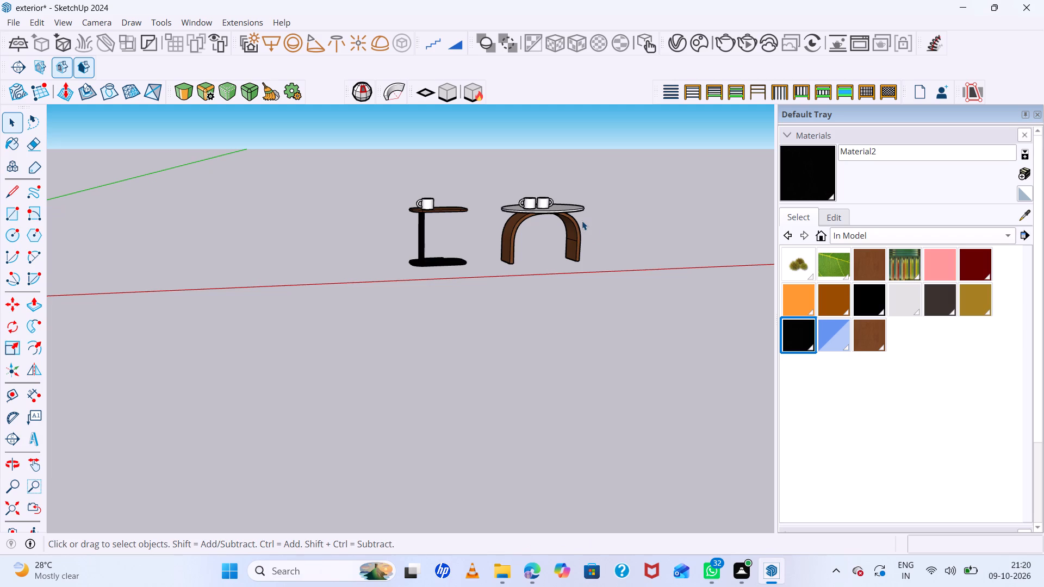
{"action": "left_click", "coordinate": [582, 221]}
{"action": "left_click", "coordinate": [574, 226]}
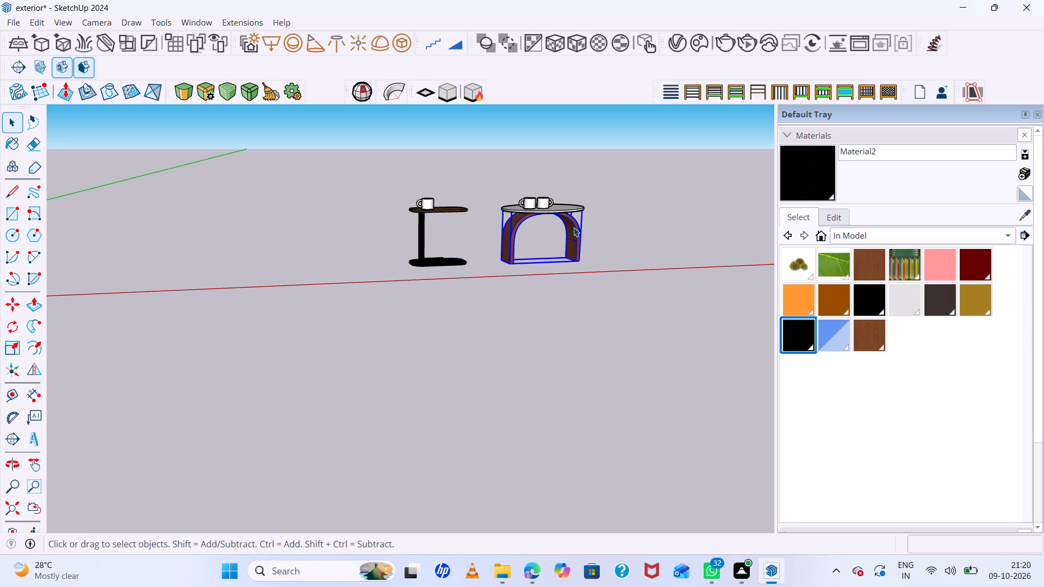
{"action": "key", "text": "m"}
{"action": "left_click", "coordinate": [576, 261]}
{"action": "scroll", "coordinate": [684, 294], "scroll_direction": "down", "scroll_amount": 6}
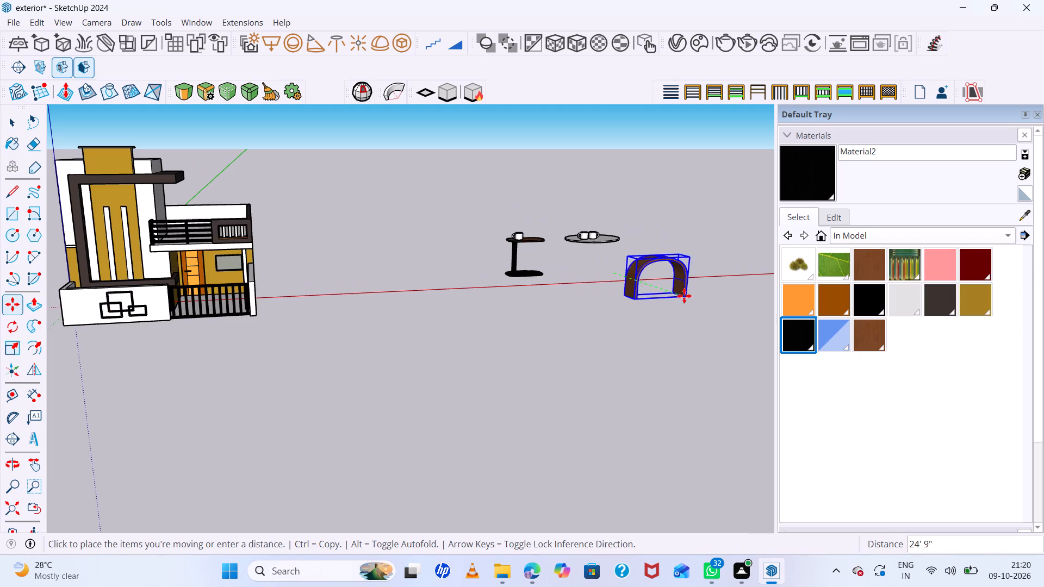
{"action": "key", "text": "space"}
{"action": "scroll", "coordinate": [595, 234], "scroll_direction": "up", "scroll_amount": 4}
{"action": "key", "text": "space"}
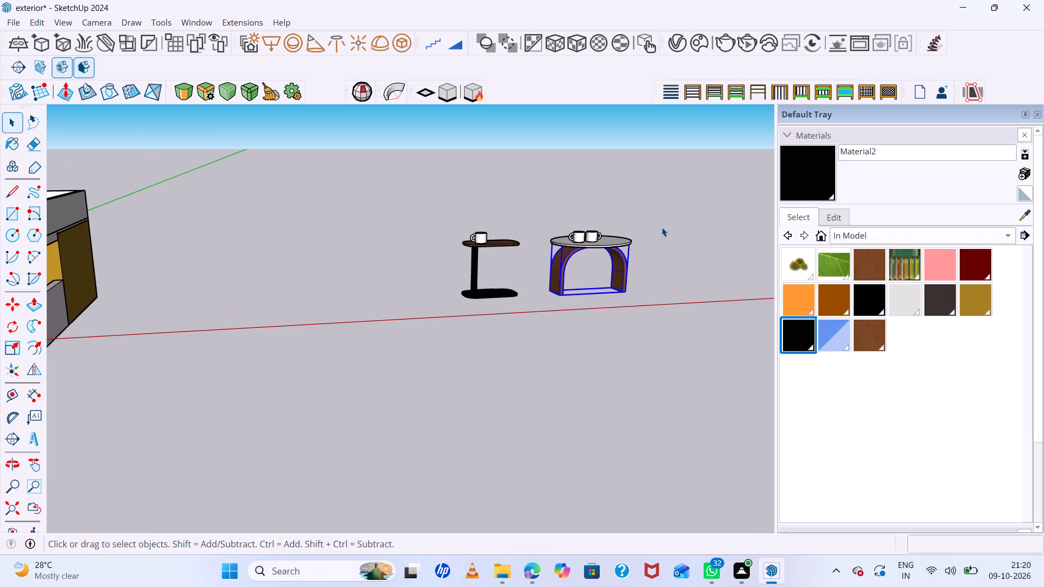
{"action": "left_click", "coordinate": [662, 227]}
Make a group of the round table's legs, its top and the two mugs on it.
{"action": "scroll", "coordinate": [614, 243], "scroll_direction": "up", "scroll_amount": 5}
{"action": "left_click_drag", "start_coordinate": [631, 199], "coordinate": [512, 339]}
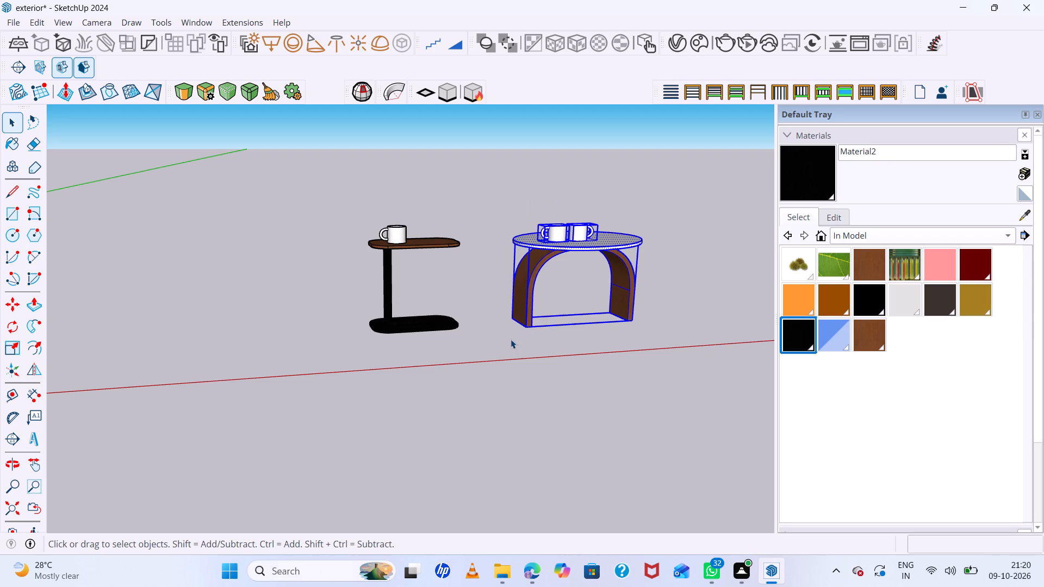
{"action": "right_click", "coordinate": [549, 252]}
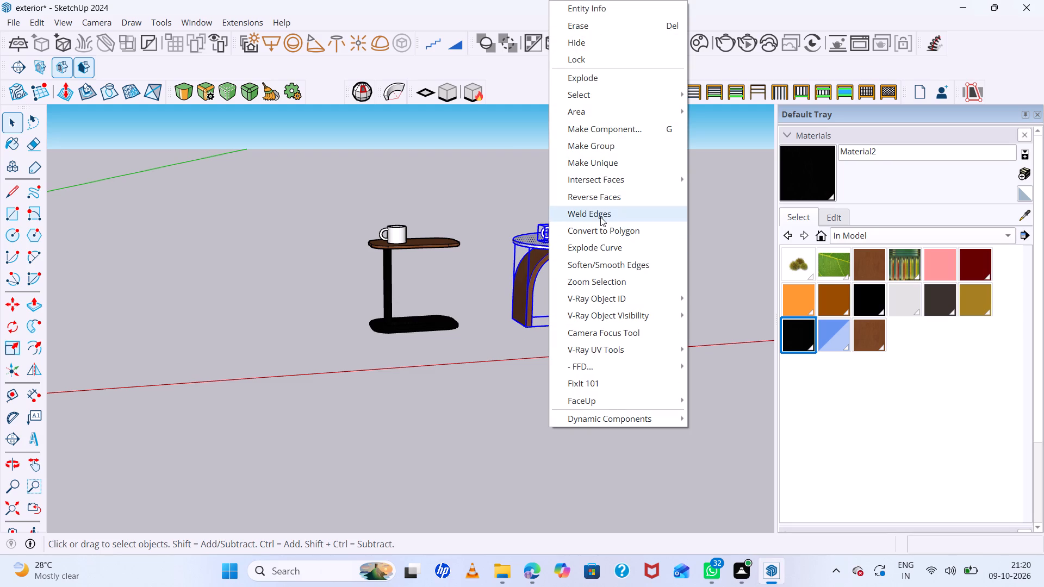
{"action": "left_click", "coordinate": [608, 149]}
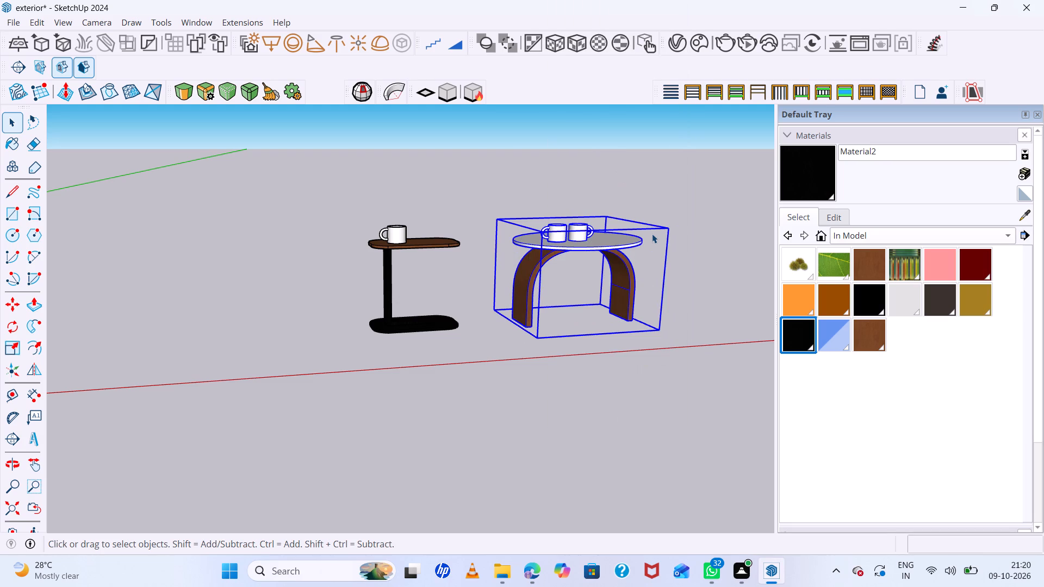
Move the round table group about 56' 3" towards the house, placing it just beyond the fenced porch.
{"action": "left_click", "coordinate": [652, 234]}
{"action": "key", "text": "m"}
{"action": "left_click", "coordinate": [657, 325]}
{"action": "scroll", "coordinate": [514, 389], "scroll_direction": "down", "scroll_amount": 5}
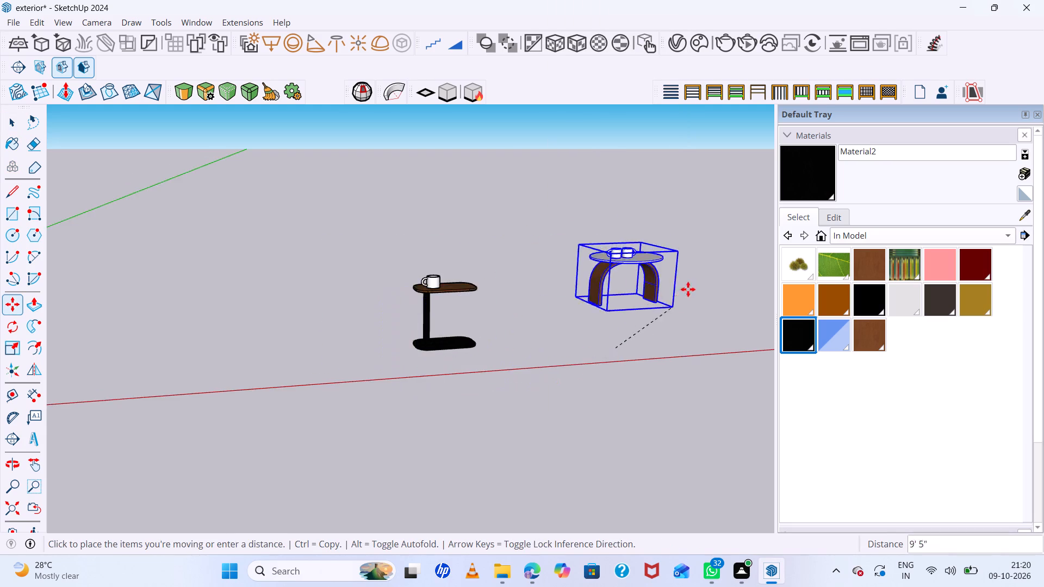
{"action": "scroll", "coordinate": [688, 289], "scroll_direction": "down", "scroll_amount": 15}
{"action": "scroll", "coordinate": [507, 302], "scroll_direction": "up", "scroll_amount": 18}
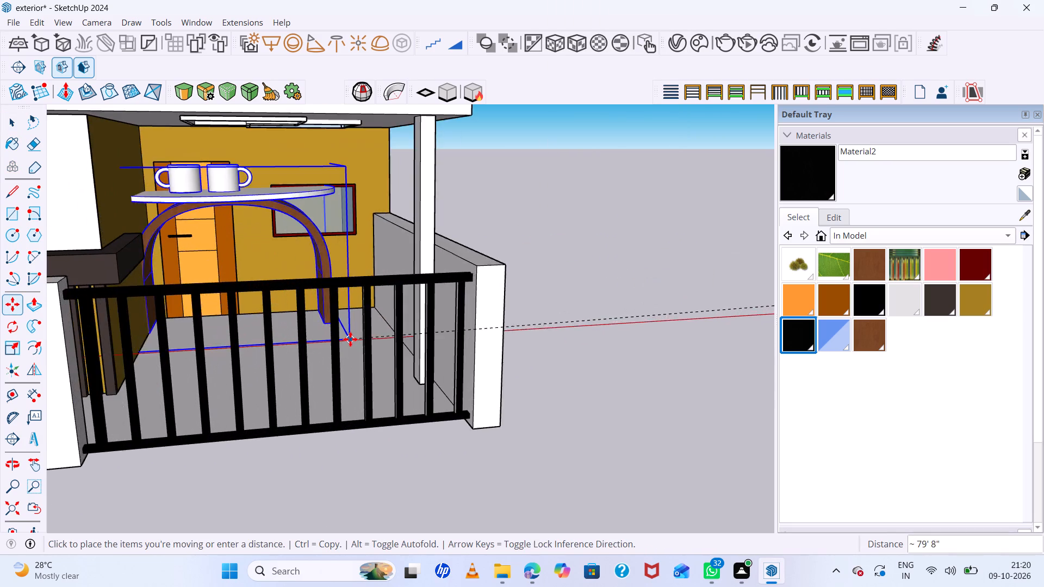
{"action": "scroll", "coordinate": [355, 344], "scroll_direction": "down", "scroll_amount": 9}
{"action": "middle_click_drag", "start_coordinate": [387, 344], "coordinate": [344, 412]}
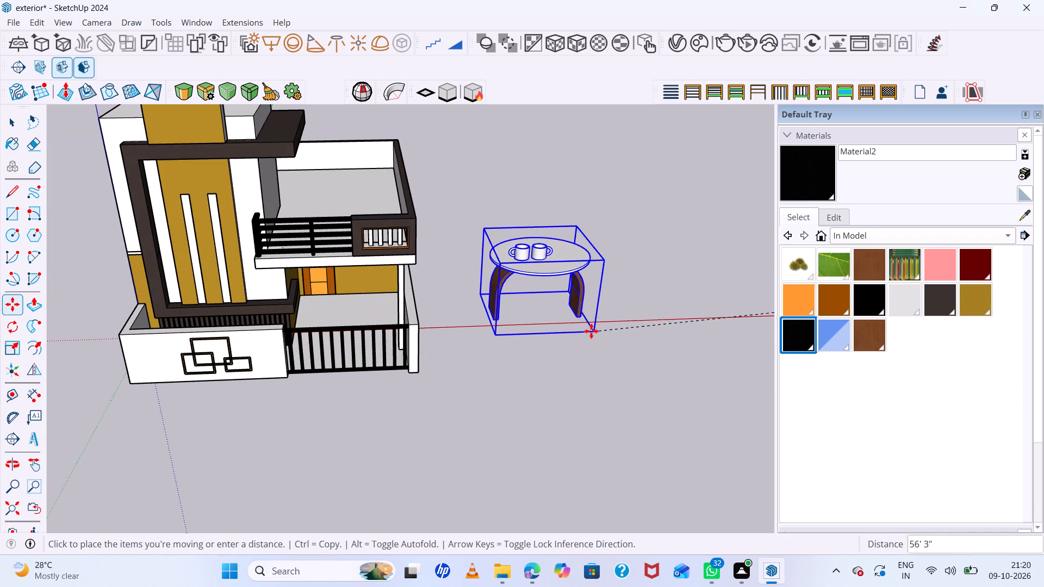
{"action": "left_click", "coordinate": [588, 330]}
Scale the round table group to about 0.59 along the red axis and 0.52 along the blue axis.
{"action": "key", "text": "s"}
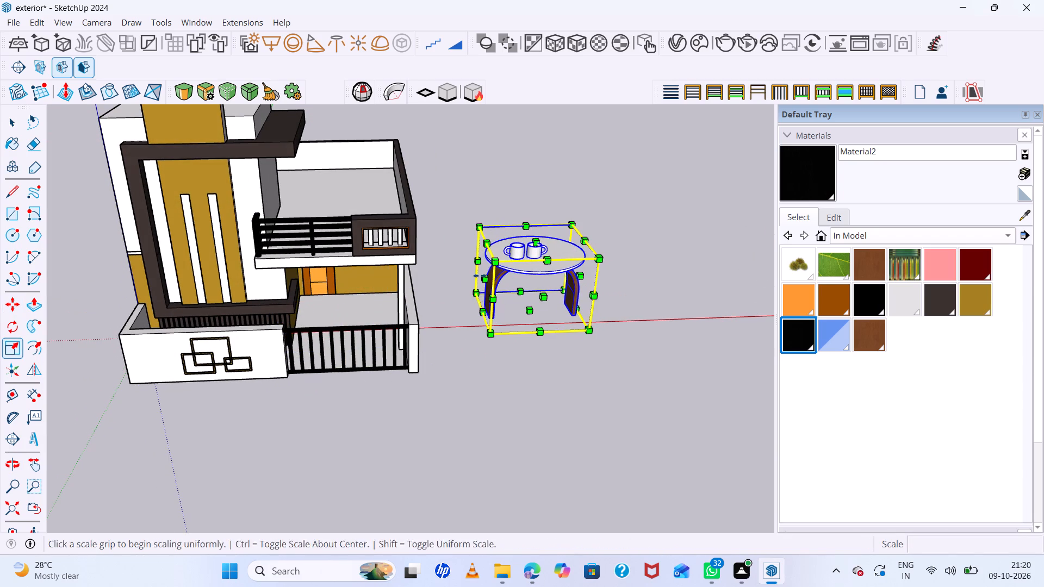
{"action": "left_click", "coordinate": [481, 282]}
{"action": "double_click", "coordinate": [525, 282]}
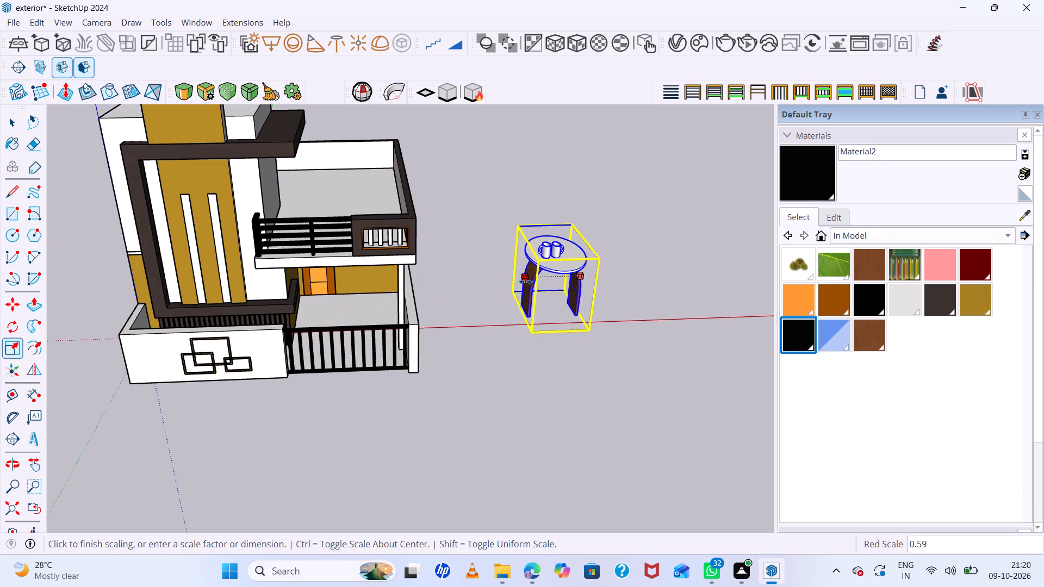
{"action": "double_click", "coordinate": [562, 238]}
{"action": "double_click", "coordinate": [558, 277]}
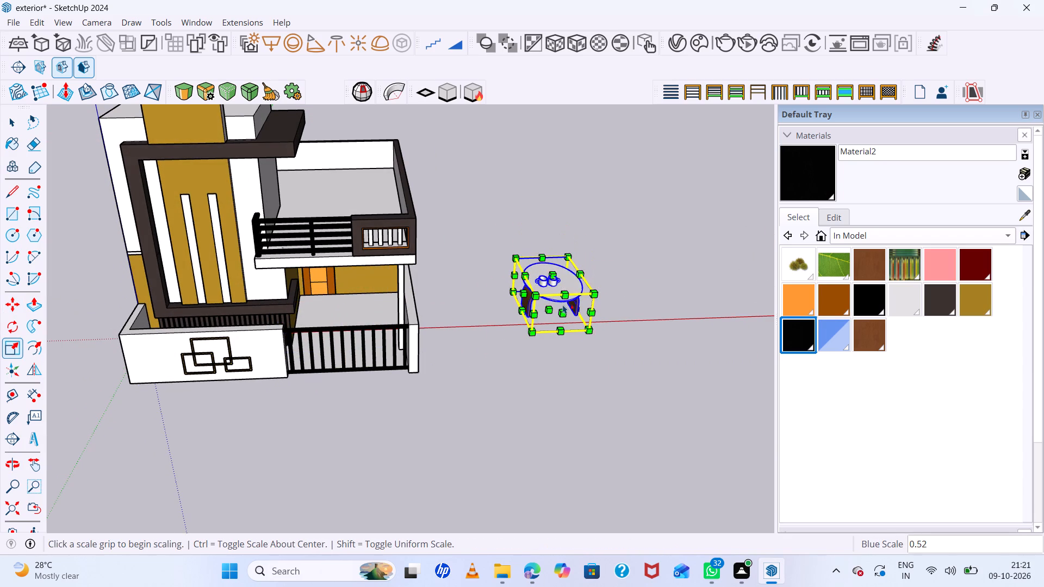
Scale the round table group to about 0.74 along the green axis and 0.68 along the red axis.
{"action": "scroll", "coordinate": [563, 308], "scroll_direction": "up", "scroll_amount": 4}
{"action": "double_click", "coordinate": [562, 314]}
{"action": "left_click", "coordinate": [555, 298]}
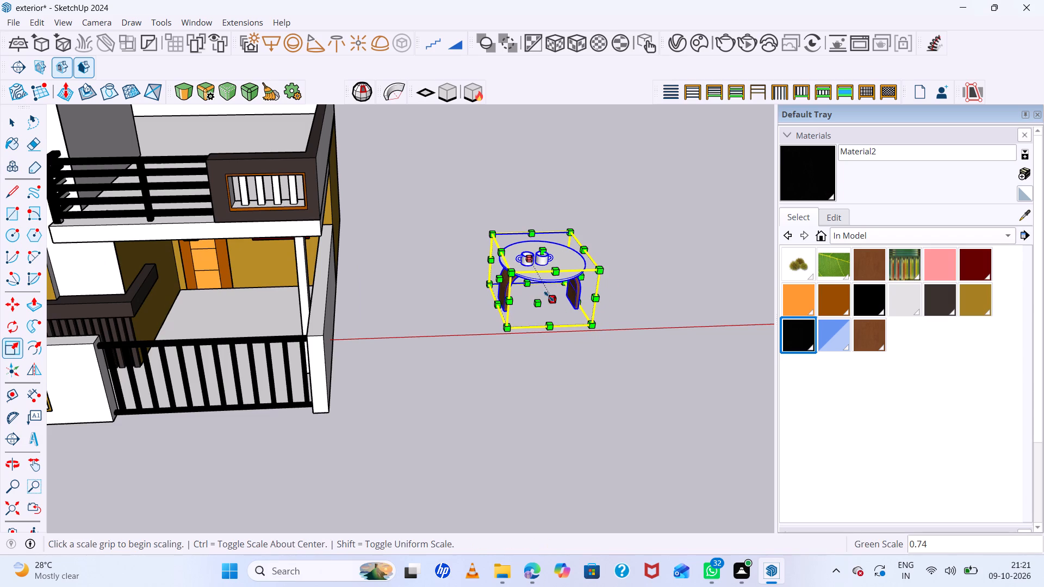
{"action": "double_click", "coordinate": [500, 280]}
{"action": "double_click", "coordinate": [525, 279]}
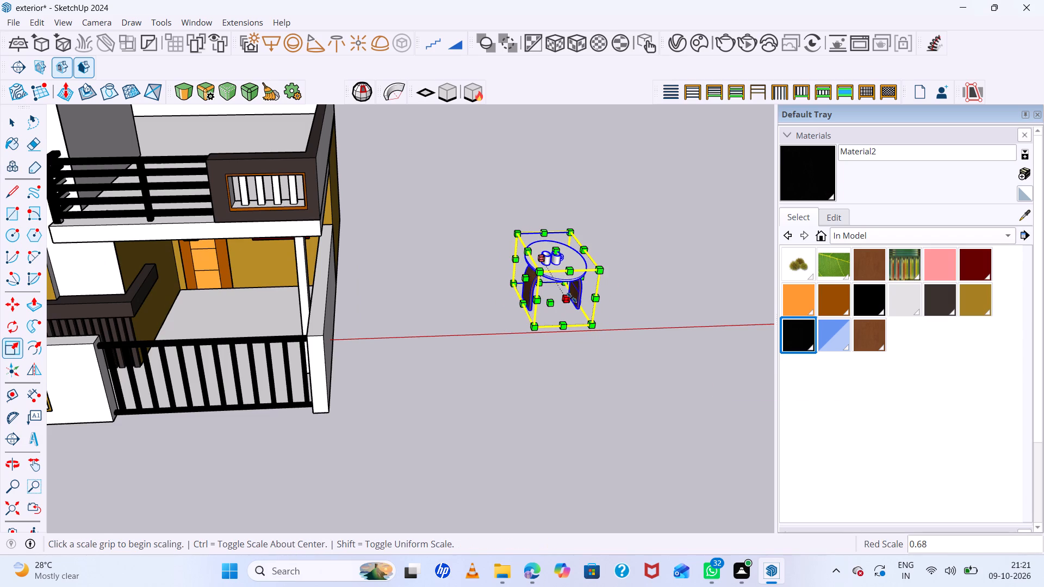
Shrink the round table group twice more along the green axis to reduce its depth.
{"action": "double_click", "coordinate": [570, 302]}
{"action": "left_click", "coordinate": [563, 291]}
{"action": "middle_click_drag", "start_coordinate": [585, 287], "coordinate": [444, 301]}
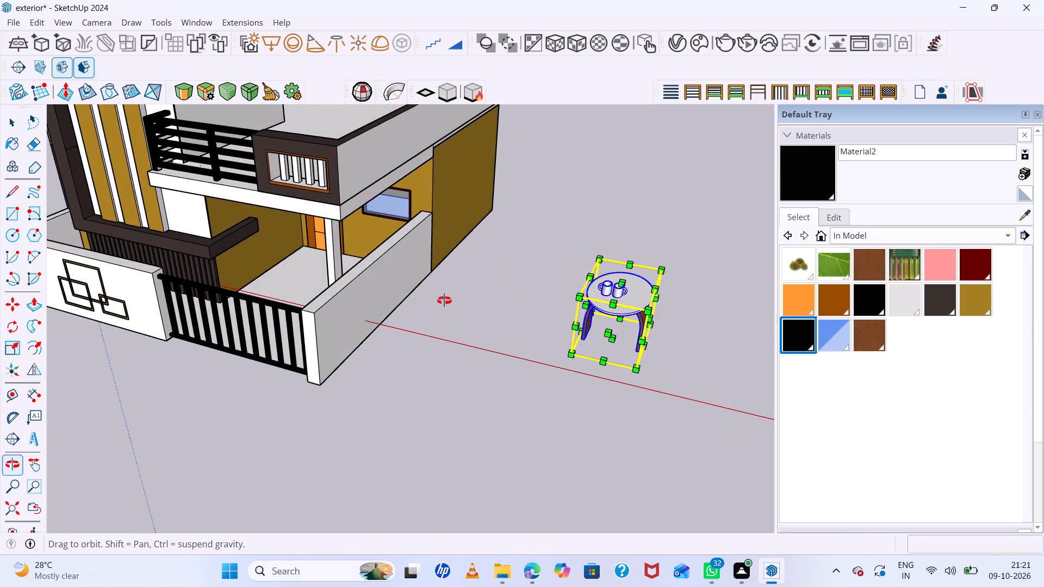
{"action": "middle_click_drag", "start_coordinate": [444, 301], "coordinate": [444, 301]}
{"action": "scroll", "coordinate": [638, 294], "scroll_direction": "down", "scroll_amount": 3}
{"action": "scroll", "coordinate": [618, 324], "scroll_direction": "up", "scroll_amount": 4}
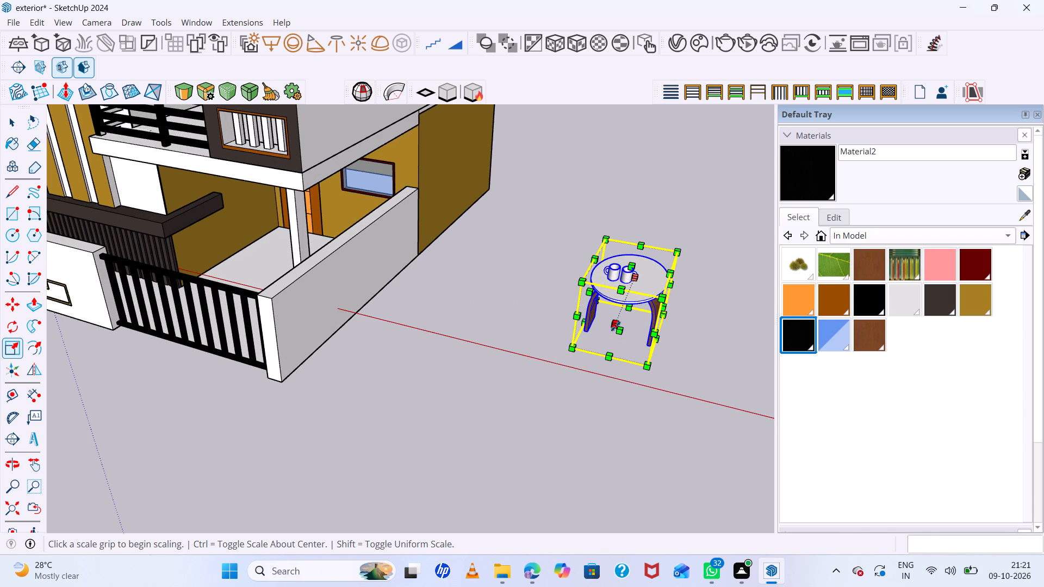
{"action": "double_click", "coordinate": [616, 326]}
{"action": "left_click", "coordinate": [623, 312]}
Scale the round table group to about 0.93 along the red axis.
{"action": "scroll", "coordinate": [601, 296], "scroll_direction": "up", "scroll_amount": 5}
{"action": "middle_click_drag", "start_coordinate": [568, 285], "coordinate": [706, 302]}
{"action": "left_click", "coordinate": [651, 245]}
{"action": "left_click", "coordinate": [660, 245]}
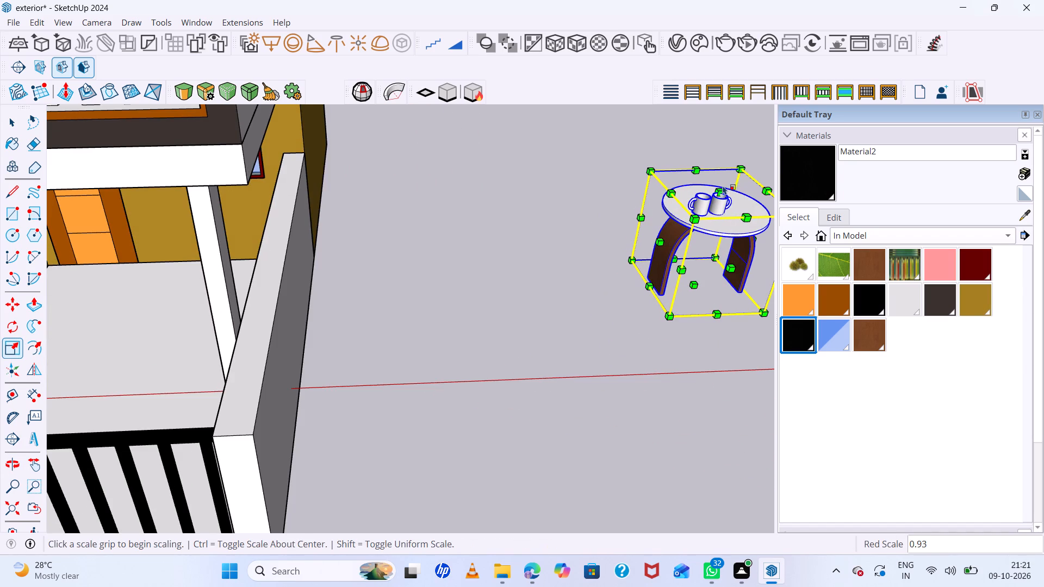
Scale the round table group to about 0.77 along the blue axis and adjust its width slightly along the red axis.
{"action": "left_click", "coordinate": [718, 188]}
{"action": "left_click", "coordinate": [710, 215]}
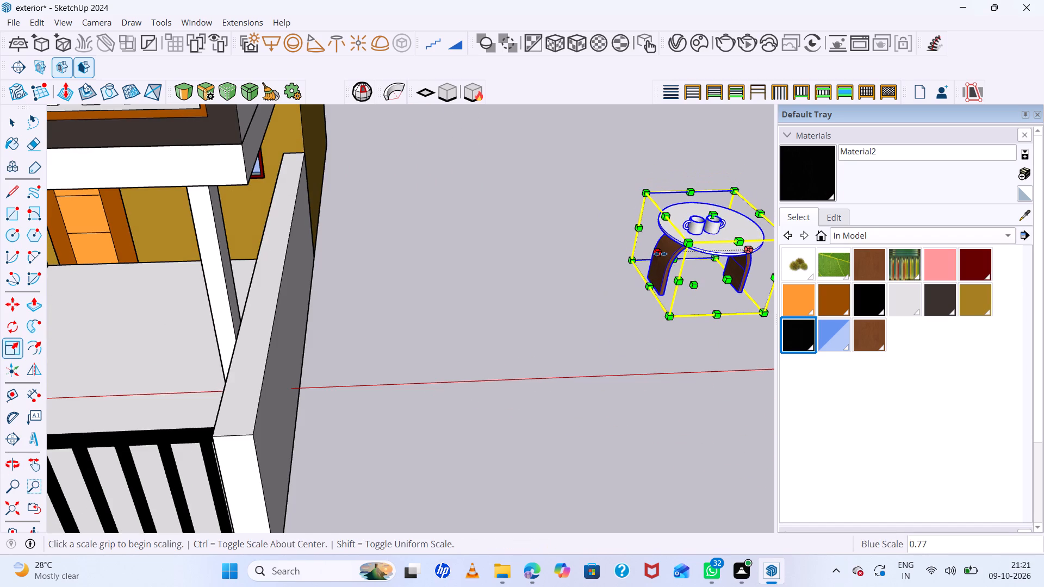
{"action": "left_click", "coordinate": [660, 254]}
{"action": "left_click", "coordinate": [670, 254]}
{"action": "scroll", "coordinate": [624, 242], "scroll_direction": "down", "scroll_amount": 6}
{"action": "key", "text": "space"}
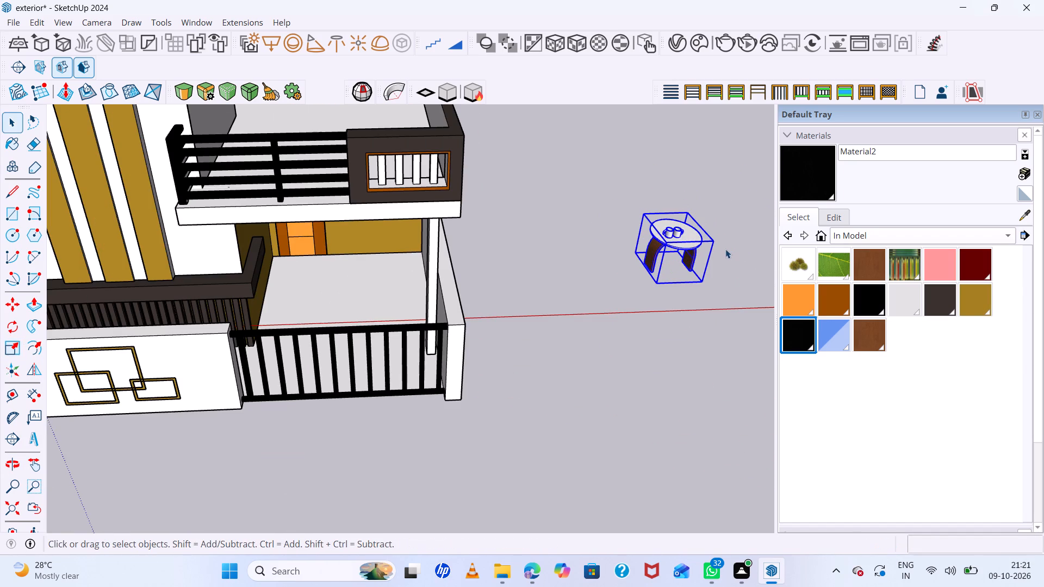
Move the round table group onto the porch floor behind the gate, in front of the door and window.
{"action": "key", "text": "m"}
{"action": "left_click", "coordinate": [697, 276]}
{"action": "scroll", "coordinate": [347, 301], "scroll_direction": "up", "scroll_amount": 4}
{"action": "left_click", "coordinate": [399, 321]}
{"action": "middle_click_drag", "start_coordinate": [467, 329], "coordinate": [456, 161]}
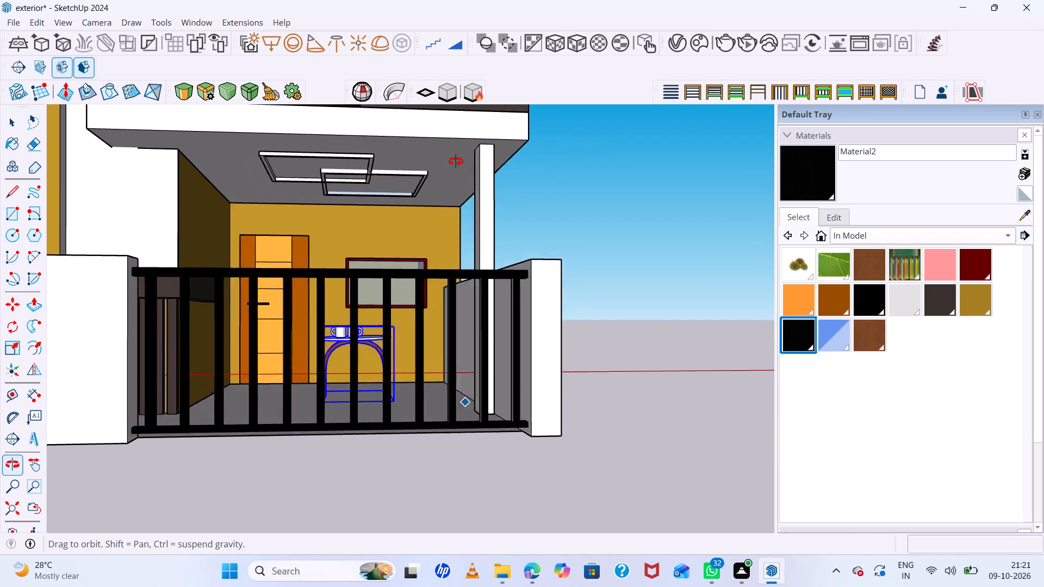
{"action": "middle_click_drag", "start_coordinate": [456, 161], "coordinate": [382, 186]}
{"action": "scroll", "coordinate": [602, 258], "scroll_direction": "down", "scroll_amount": 7}
{"action": "middle_click_drag", "start_coordinate": [620, 286], "coordinate": [674, 333]}
{"action": "key", "text": "space"}
{"action": "left_click", "coordinate": [630, 258]}
Examine the table's size and placement on the porch and the overall house exterior from several angles.
{"action": "scroll", "coordinate": [630, 258], "scroll_direction": "up", "scroll_amount": 10}
{"action": "scroll", "coordinate": [632, 254], "scroll_direction": "down", "scroll_amount": 6}
{"action": "middle_click_drag", "start_coordinate": [639, 261], "coordinate": [487, 341]}
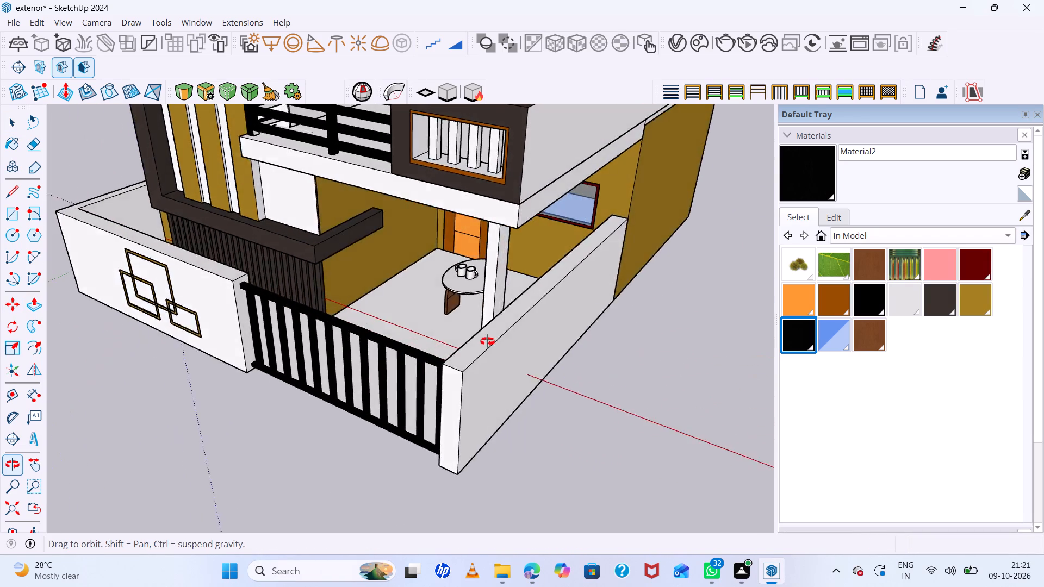
{"action": "middle_click_drag", "start_coordinate": [487, 341], "coordinate": [652, 263]}
{"action": "scroll", "coordinate": [655, 257], "scroll_direction": "down", "scroll_amount": 12}
{"action": "scroll", "coordinate": [602, 200], "scroll_direction": "up", "scroll_amount": 12}
{"action": "middle_click_drag", "start_coordinate": [626, 238], "coordinate": [627, 267]}
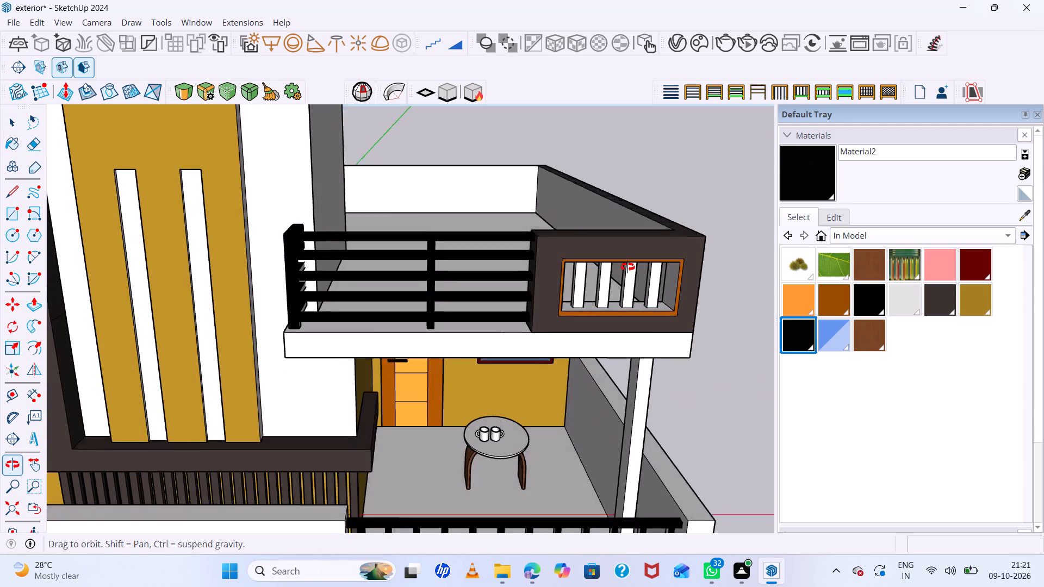
{"action": "middle_click_drag", "start_coordinate": [627, 267], "coordinate": [593, 190]}
{"action": "scroll", "coordinate": [560, 201], "scroll_direction": "up", "scroll_amount": 1}
{"action": "scroll", "coordinate": [477, 238], "scroll_direction": "down", "scroll_amount": 13}
{"action": "middle_click_drag", "start_coordinate": [571, 313], "coordinate": [586, 288]}
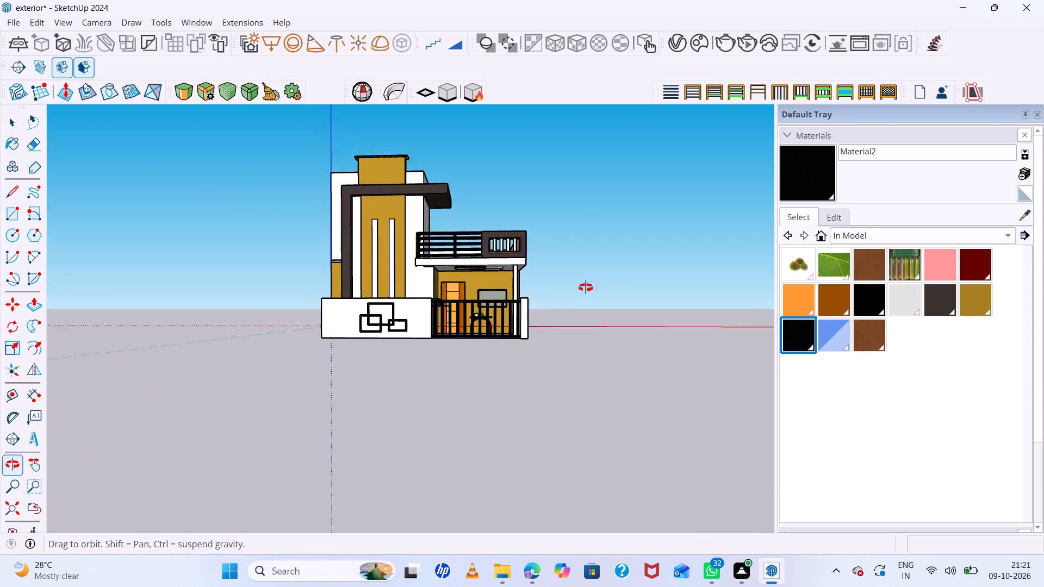
{"action": "middle_click_drag", "start_coordinate": [586, 288], "coordinate": [606, 332]}
{"action": "scroll", "coordinate": [594, 338], "scroll_direction": "up", "scroll_amount": 1}
{"action": "scroll", "coordinate": [467, 159], "scroll_direction": "up", "scroll_amount": 5}
{"action": "middle_click_drag", "start_coordinate": [577, 222], "coordinate": [579, 200]}
Save the exterior model.
{"action": "key", "text": "ctrl+s"}
Export the front view of the whole house as a 2D graphic, exterior.pdf, into the skup files folder on the Desktop.
{"action": "scroll", "coordinate": [587, 209], "scroll_direction": "down", "scroll_amount": 7}
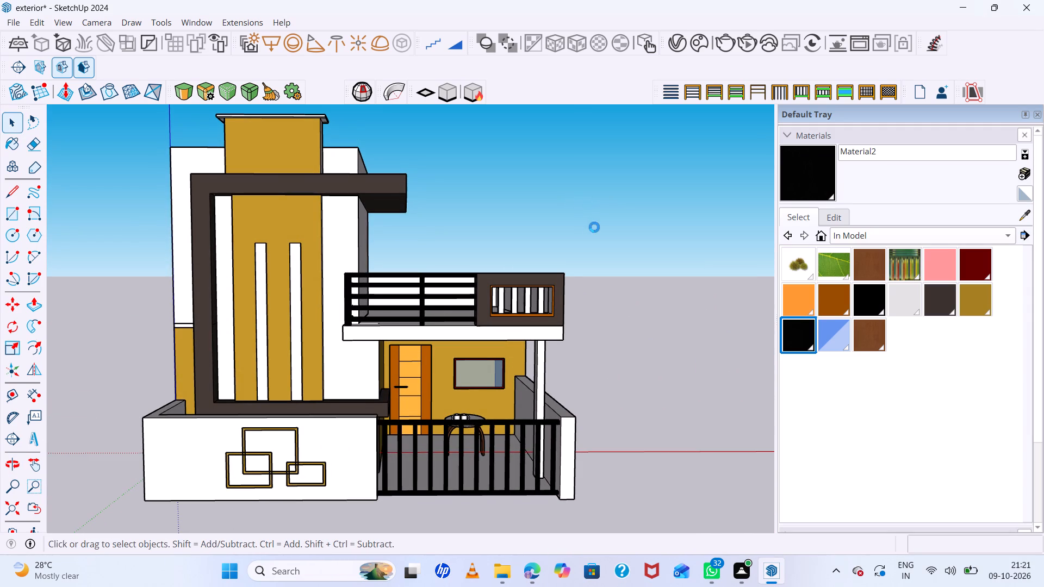
{"action": "scroll", "coordinate": [596, 232], "scroll_direction": "down", "scroll_amount": 5}
{"action": "scroll", "coordinate": [542, 189], "scroll_direction": "up", "scroll_amount": 4}
{"action": "middle_click_drag", "start_coordinate": [559, 195], "coordinate": [547, 174]}
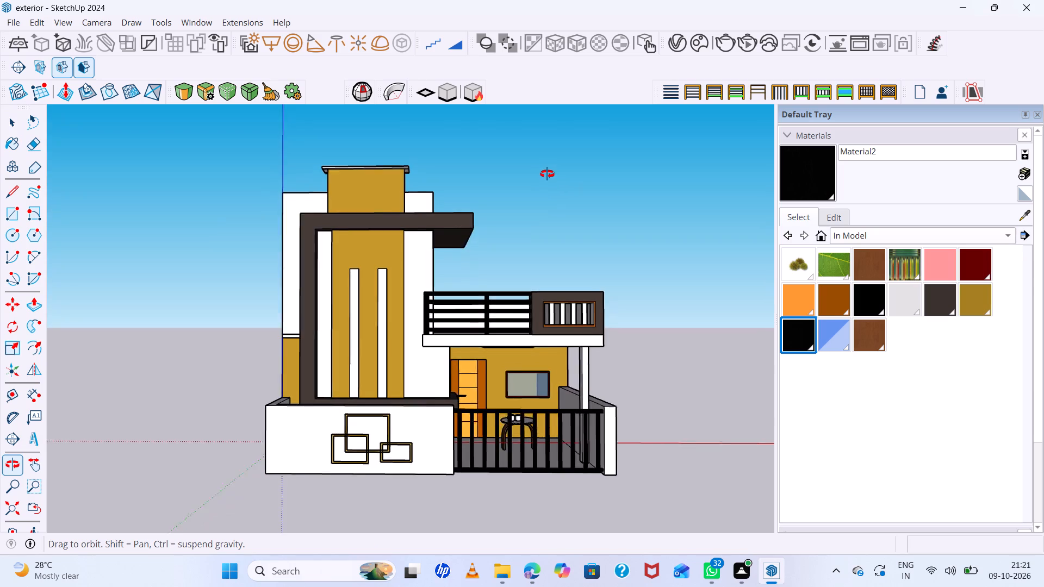
{"action": "middle_click_drag", "start_coordinate": [547, 174], "coordinate": [515, 176]}
{"action": "scroll", "coordinate": [522, 179], "scroll_direction": "down", "scroll_amount": 2}
{"action": "middle_click_drag", "start_coordinate": [557, 211], "coordinate": [554, 247]}
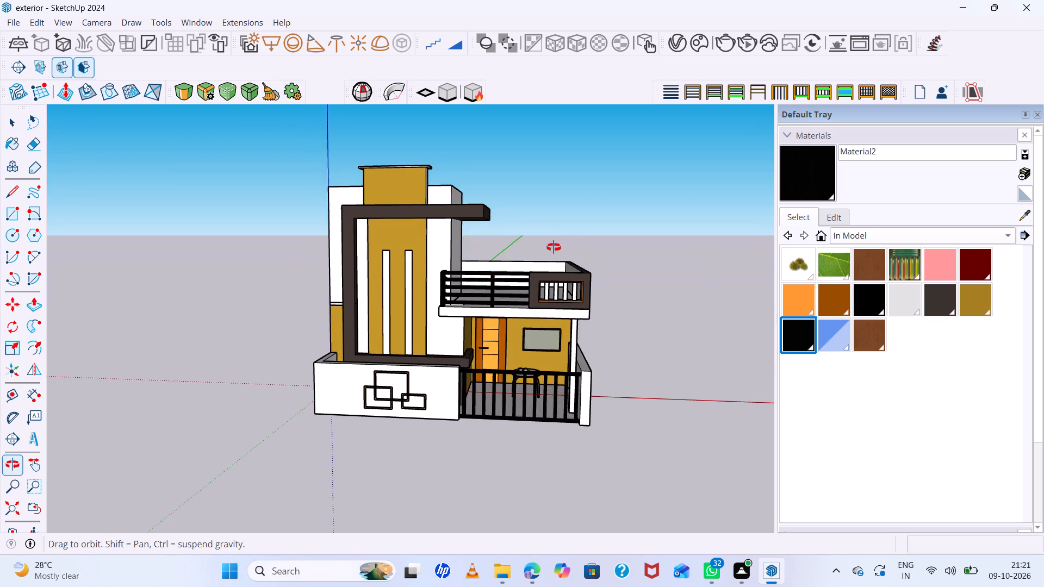
{"action": "middle_click_drag", "start_coordinate": [554, 247], "coordinate": [552, 248]}
{"action": "scroll", "coordinate": [548, 202], "scroll_direction": "up", "scroll_amount": 1}
{"action": "middle_click_drag", "start_coordinate": [589, 210], "coordinate": [591, 197]}
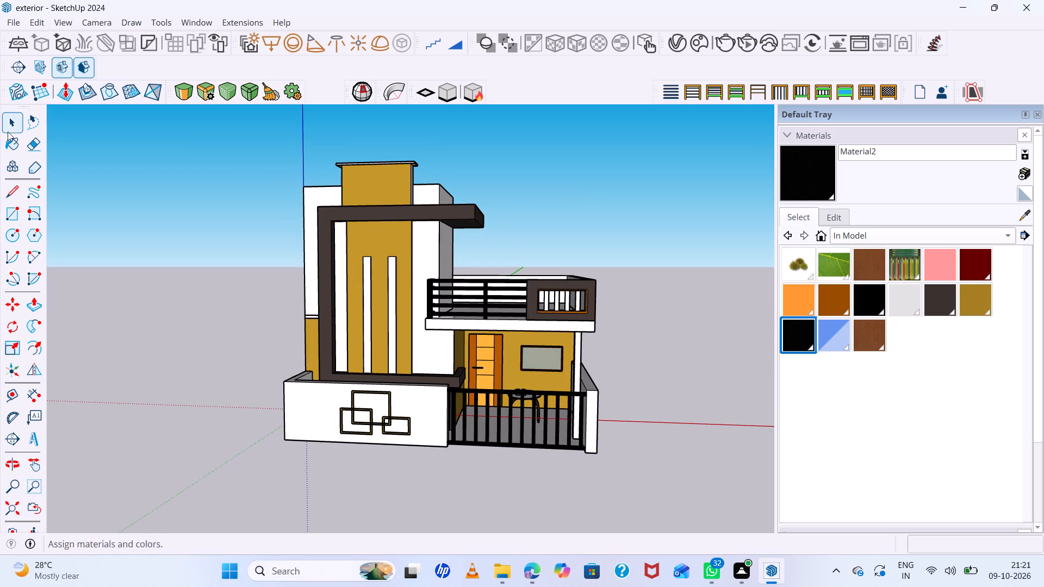
{"action": "left_click", "coordinate": [10, 23]}
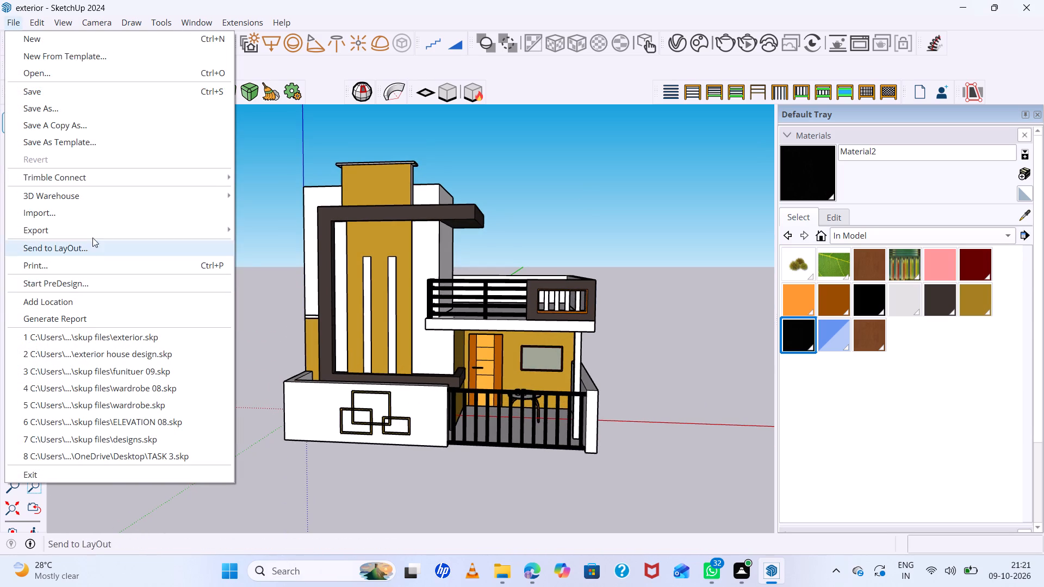
{"action": "left_click", "coordinate": [90, 230]}
{"action": "left_click", "coordinate": [277, 252]}
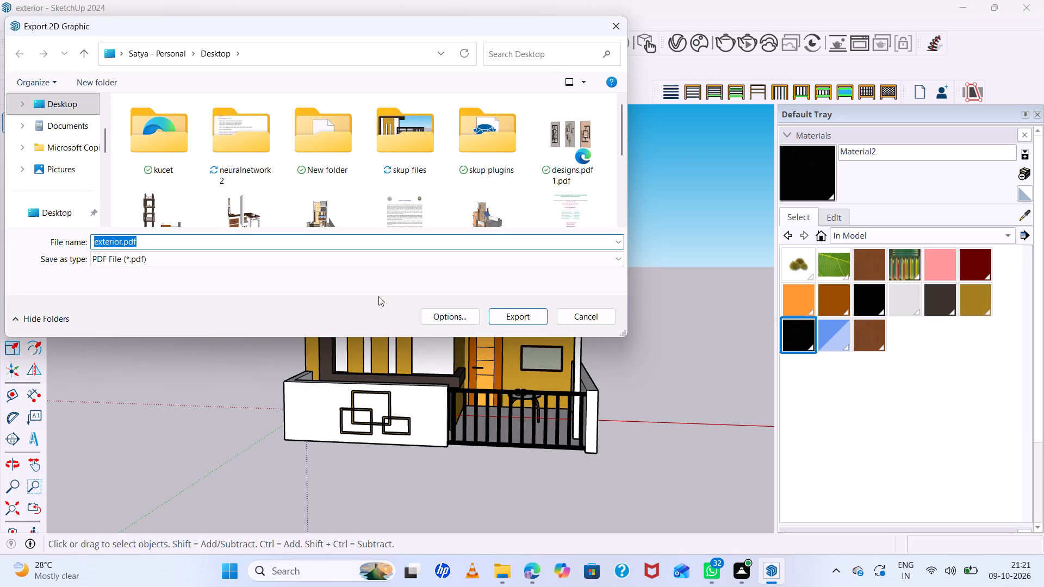
{"action": "left_click", "coordinate": [59, 214]}
{"action": "scroll", "coordinate": [274, 221], "scroll_direction": "down", "scroll_amount": 6}
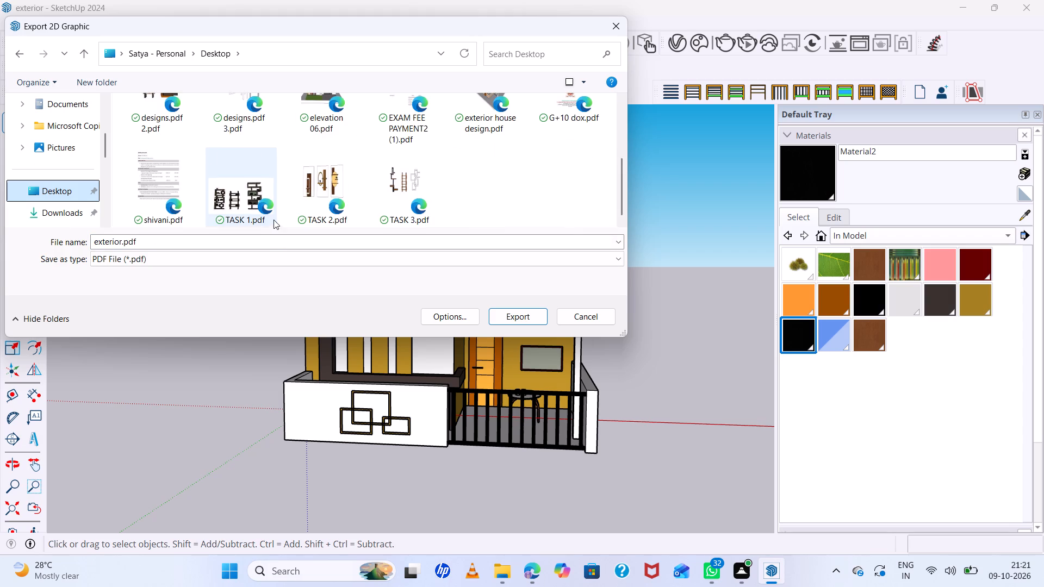
{"action": "scroll", "coordinate": [331, 173], "scroll_direction": "up", "scroll_amount": 6}
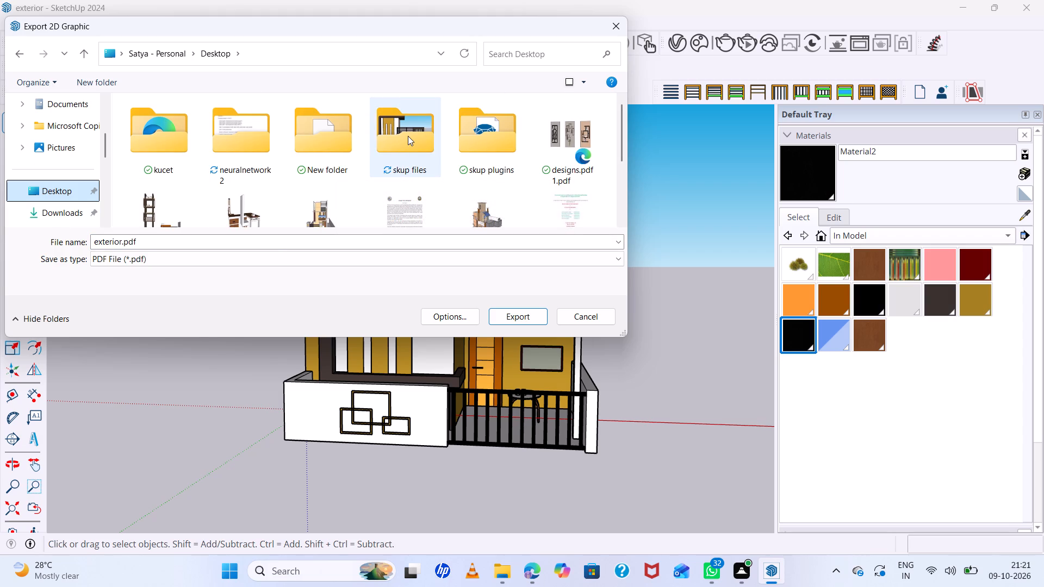
{"action": "left_click", "coordinate": [408, 136]}
{"action": "double_click", "coordinate": [408, 136]}
{"action": "scroll", "coordinate": [399, 147], "scroll_direction": "down", "scroll_amount": 6}
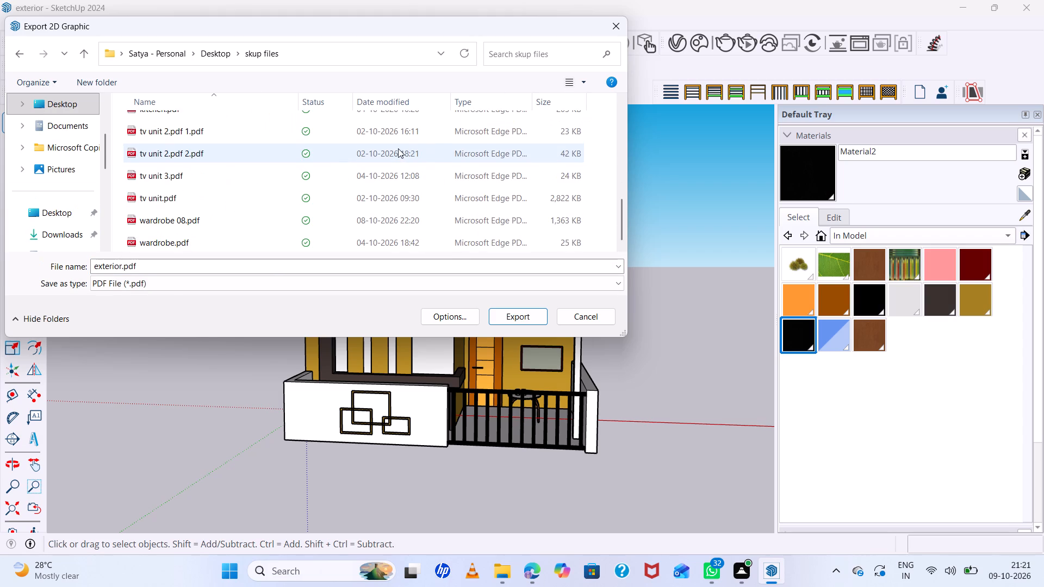
{"action": "scroll", "coordinate": [398, 148], "scroll_direction": "down", "scroll_amount": 7}
{"action": "left_click", "coordinate": [515, 320]}
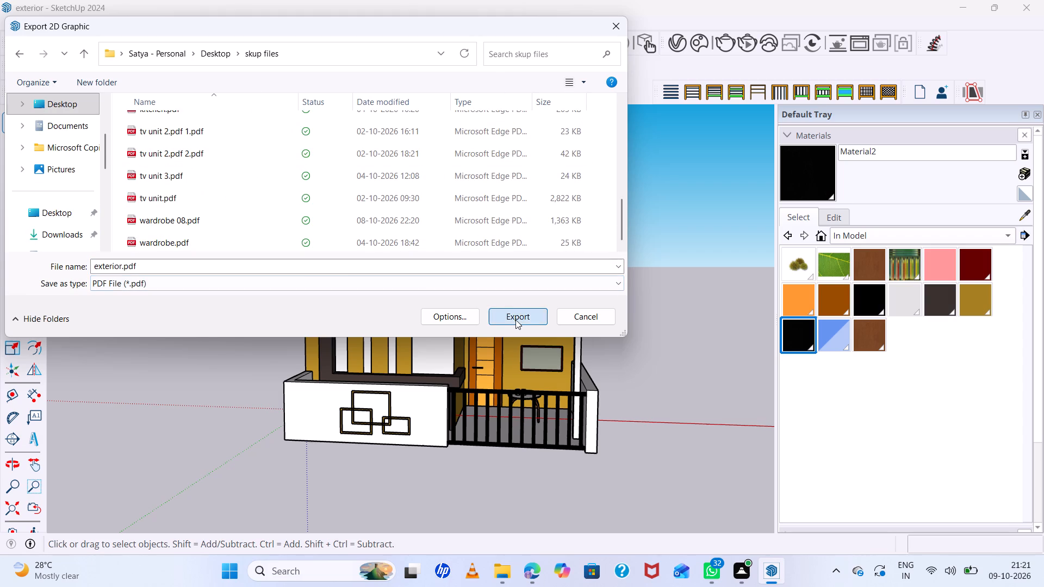
Delete the leftover objects standing on the open ground beside the house.
{"action": "scroll", "coordinate": [488, 322], "scroll_direction": "down", "scroll_amount": 11}
{"action": "middle_click_drag", "start_coordinate": [443, 333], "coordinate": [511, 386]}
{"action": "scroll", "coordinate": [633, 333], "scroll_direction": "up", "scroll_amount": 6}
{"action": "left_click_drag", "start_coordinate": [690, 266], "coordinate": [625, 354]}
{"action": "scroll", "coordinate": [654, 337], "scroll_direction": "up", "scroll_amount": 4}
{"action": "key", "text": "Delete"}
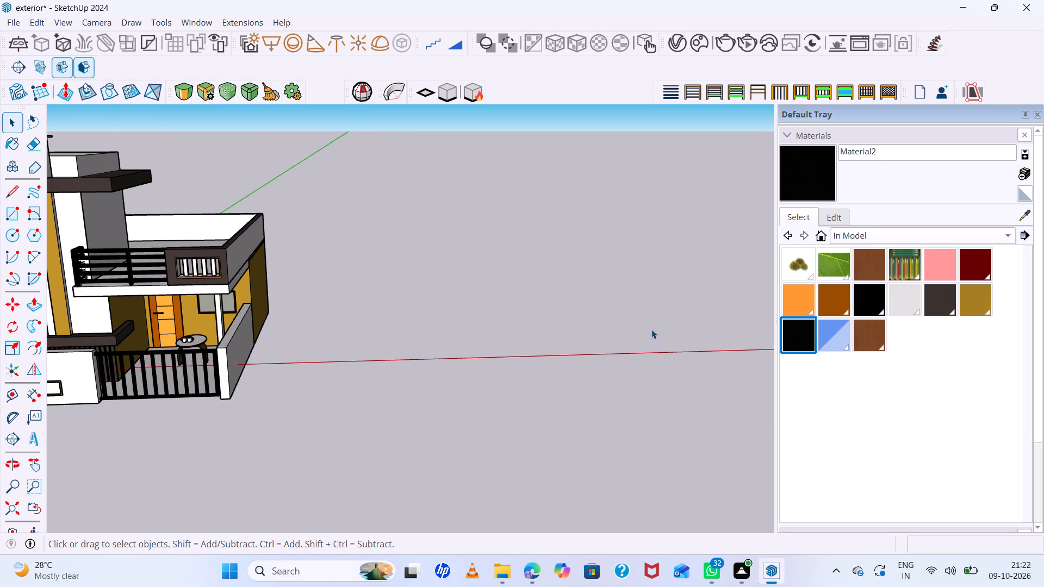
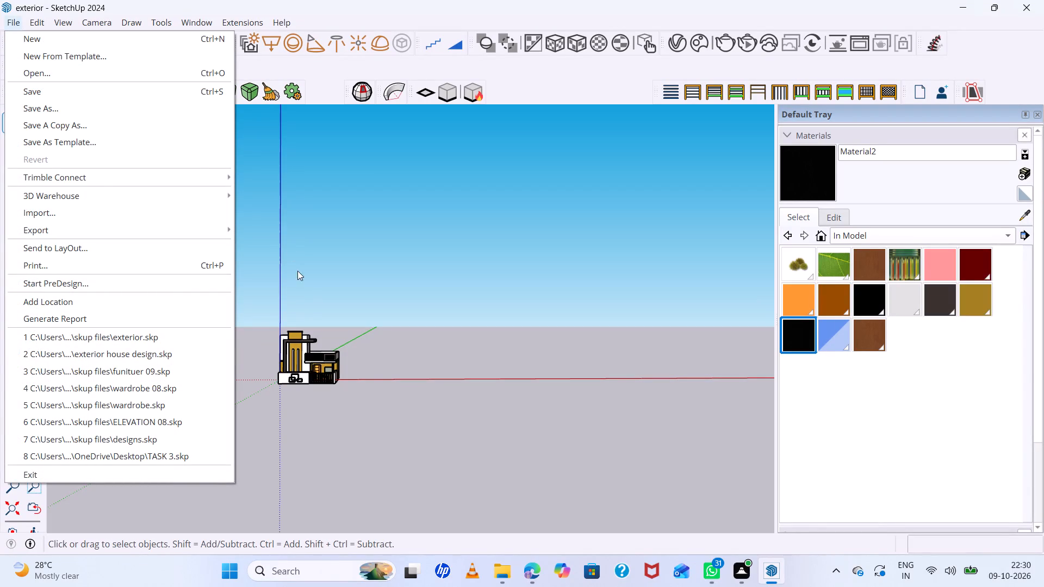
Save the exterior model after the ground clean-up.
{"action": "left_click", "coordinate": [370, 358]}
{"action": "scroll", "coordinate": [309, 364], "scroll_direction": "up", "scroll_amount": 11}
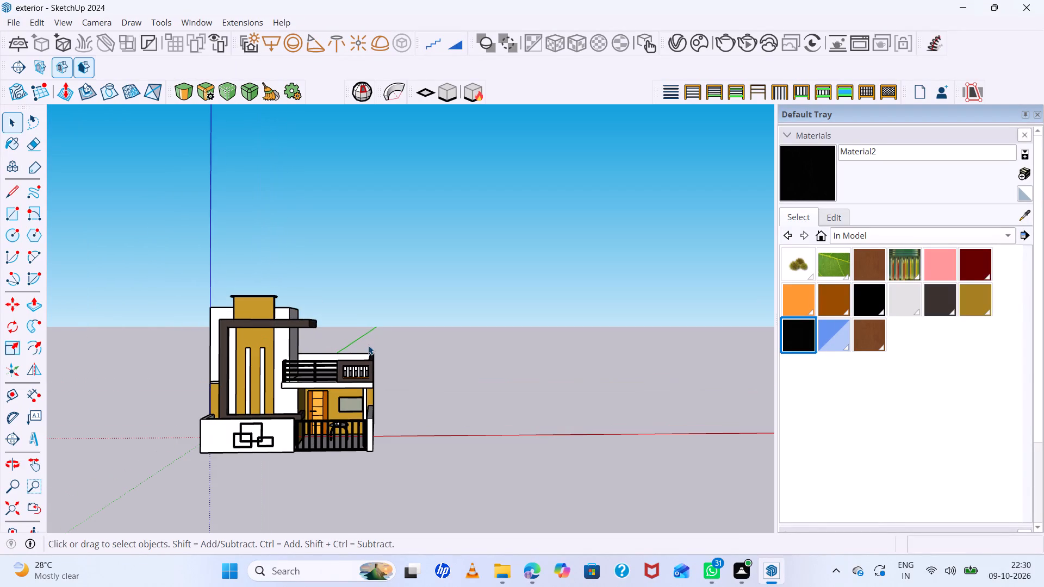
{"action": "key", "text": "ctrl+s"}
Start a new blank model.
{"action": "left_click", "coordinate": [13, 15]}
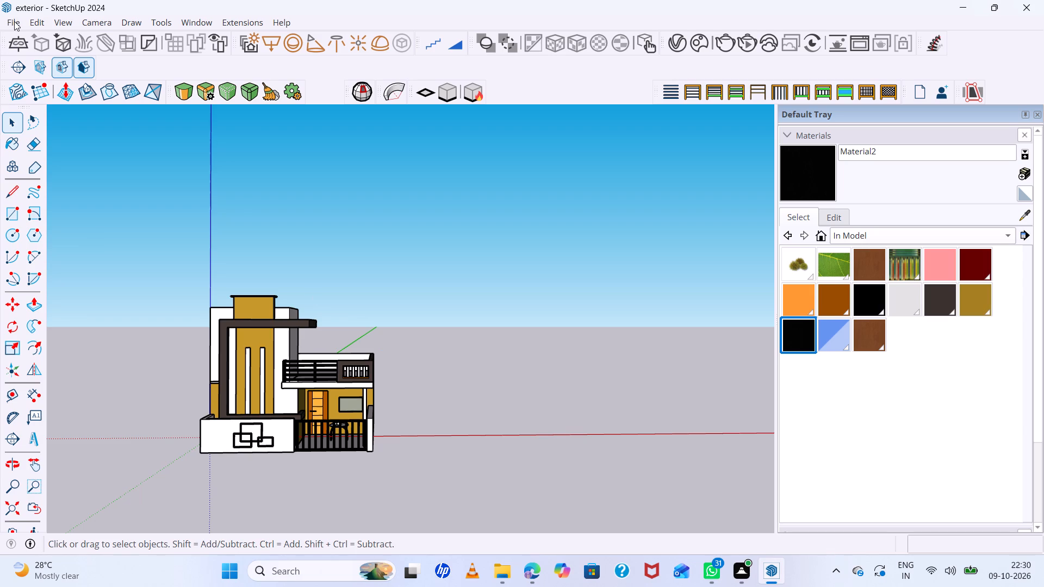
{"action": "left_click", "coordinate": [15, 22]}
{"action": "double_click", "coordinate": [8, 25]}
{"action": "left_click", "coordinate": [28, 42]}
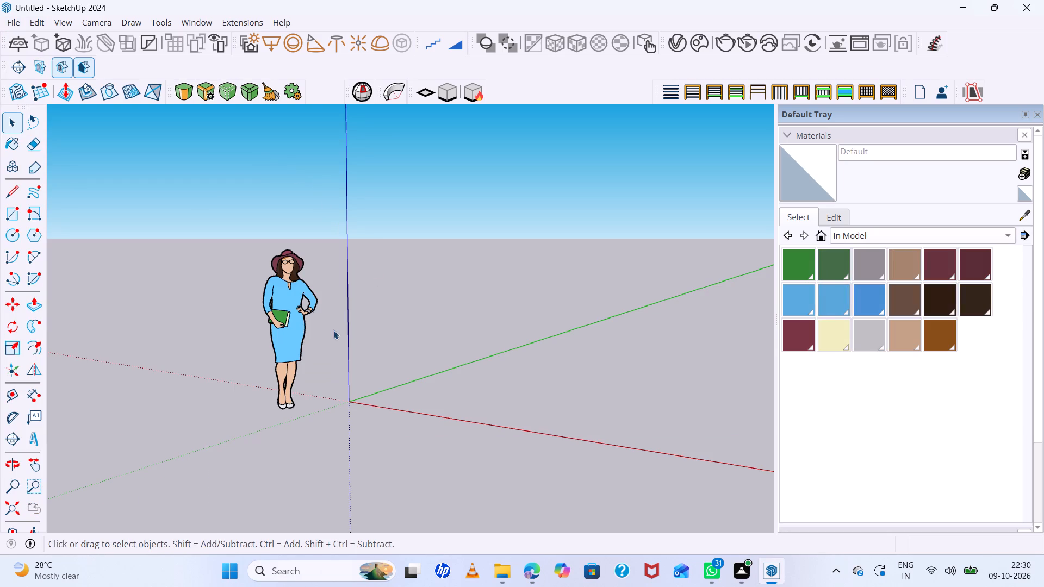
Close the Default Tray to widen the drawing area.
{"action": "left_click", "coordinate": [298, 315]}
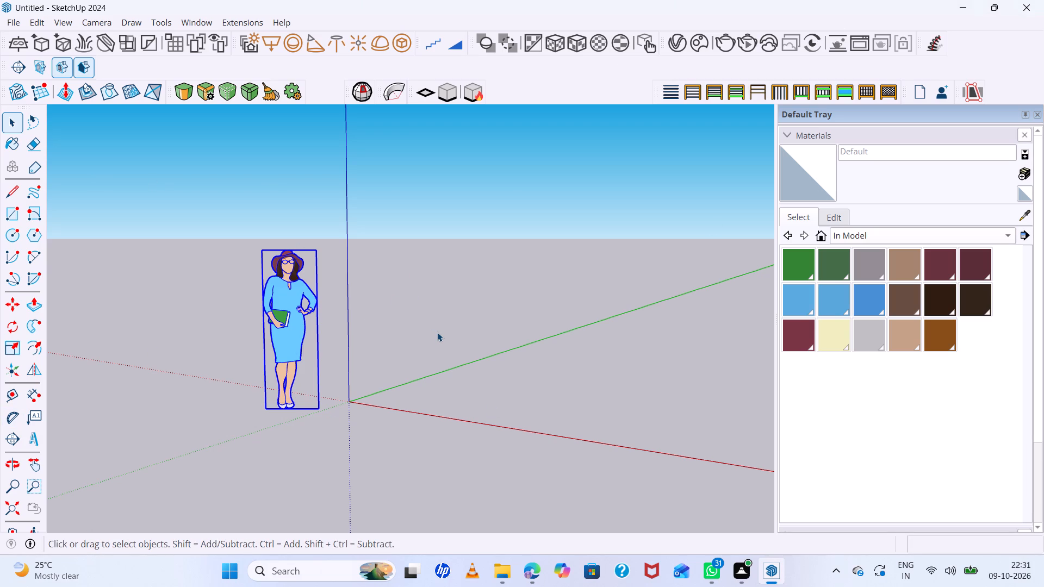
{"action": "scroll", "coordinate": [509, 364], "scroll_direction": "down", "scroll_amount": 2}
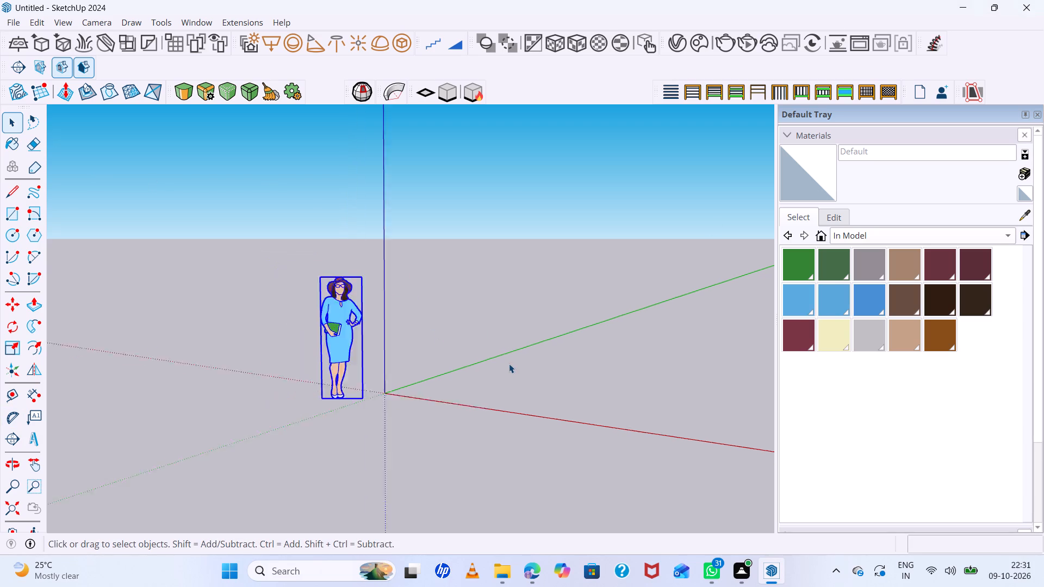
{"action": "scroll", "coordinate": [509, 364], "scroll_direction": "down", "scroll_amount": 1}
{"action": "middle_click_drag", "start_coordinate": [520, 370], "coordinate": [682, 394]}
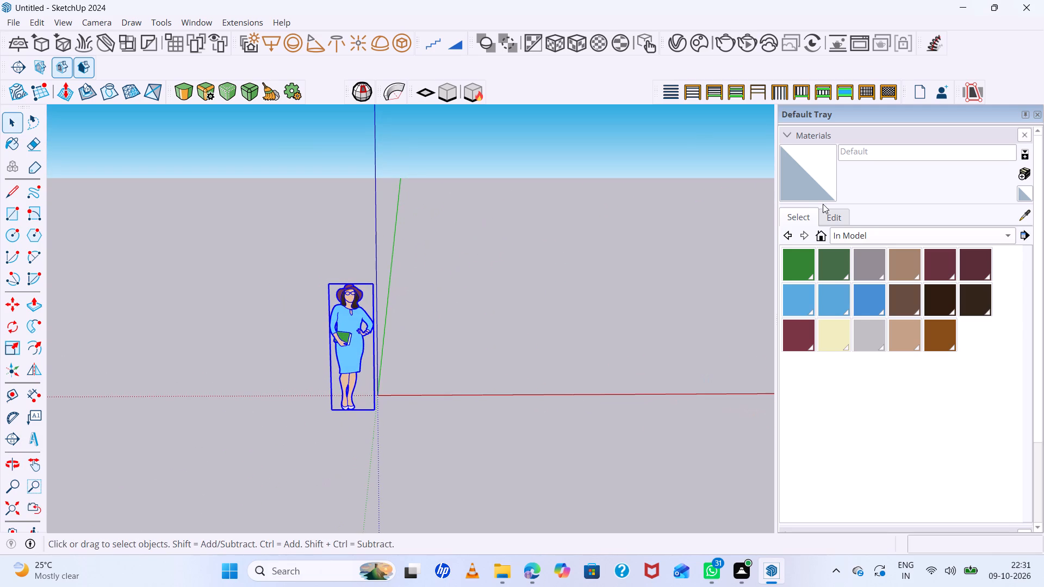
{"action": "left_click", "coordinate": [1038, 109]}
Delete the default human figure standing beside the origin.
{"action": "scroll", "coordinate": [564, 307], "scroll_direction": "up", "scroll_amount": 8}
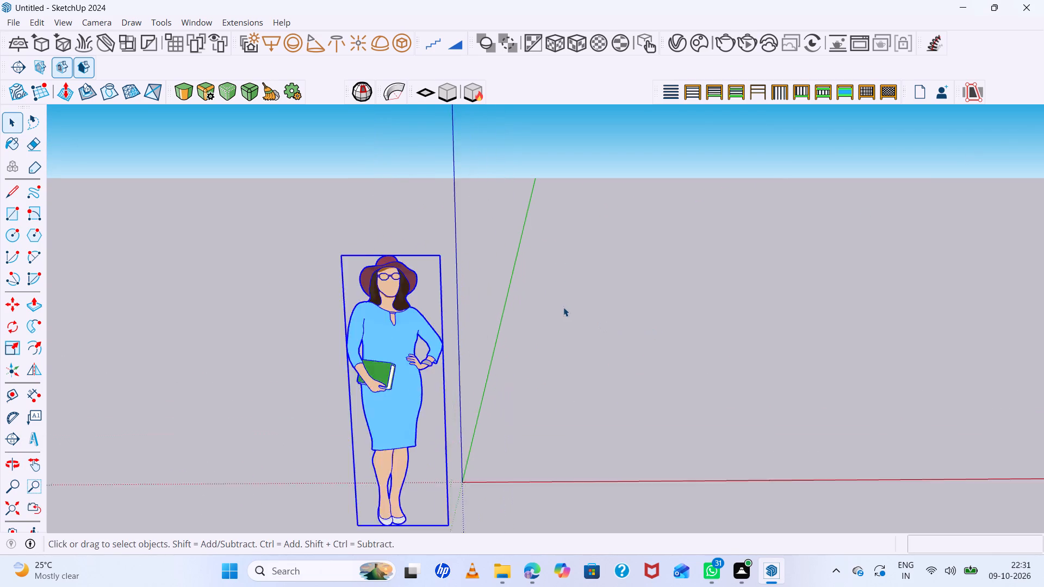
{"action": "scroll", "coordinate": [563, 307], "scroll_direction": "up", "scroll_amount": 2}
{"action": "scroll", "coordinate": [563, 289], "scroll_direction": "down", "scroll_amount": 11}
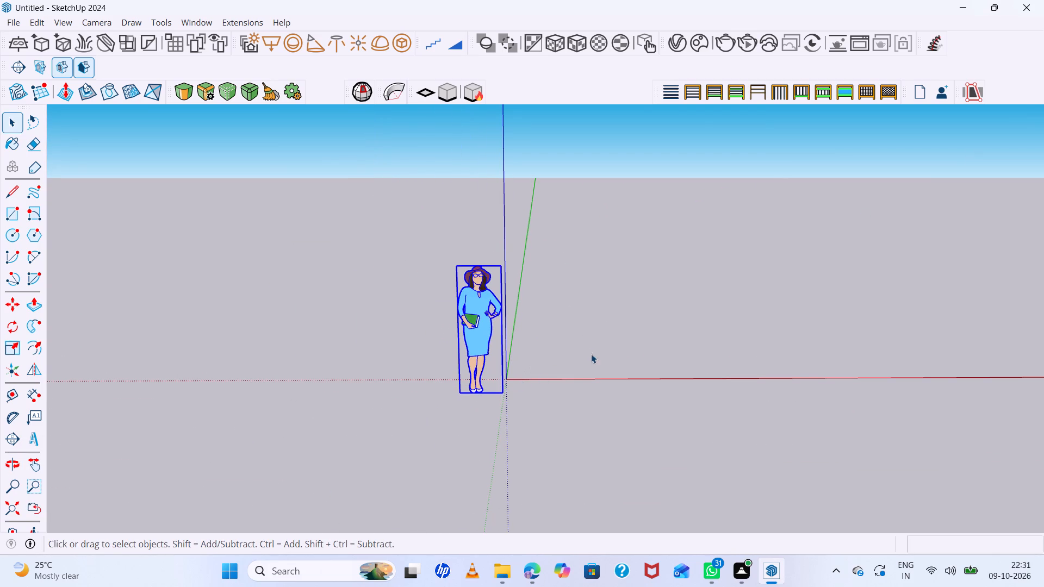
{"action": "scroll", "coordinate": [466, 392], "scroll_direction": "up", "scroll_amount": 1}
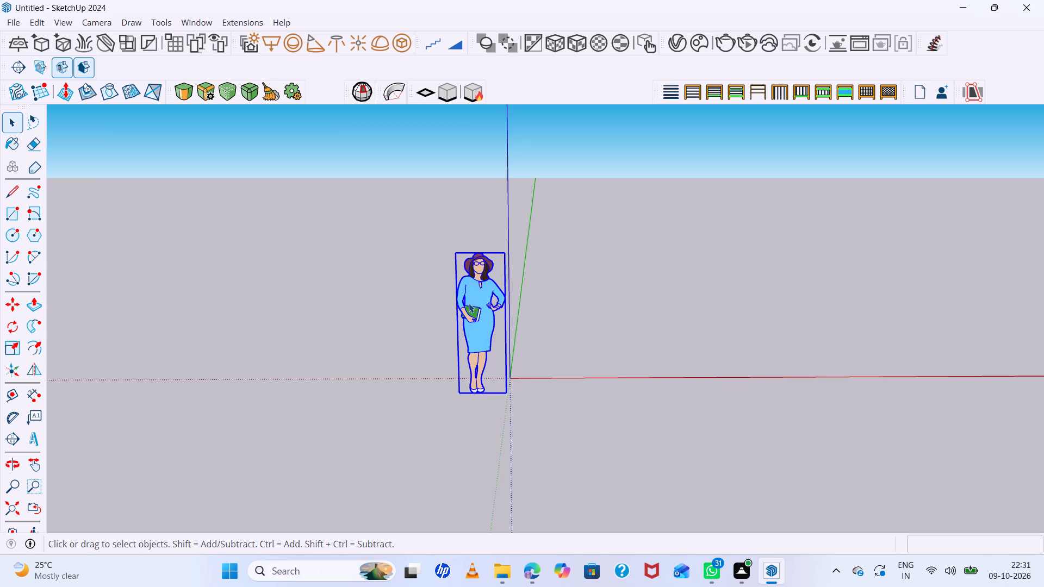
{"action": "left_click", "coordinate": [506, 309]}
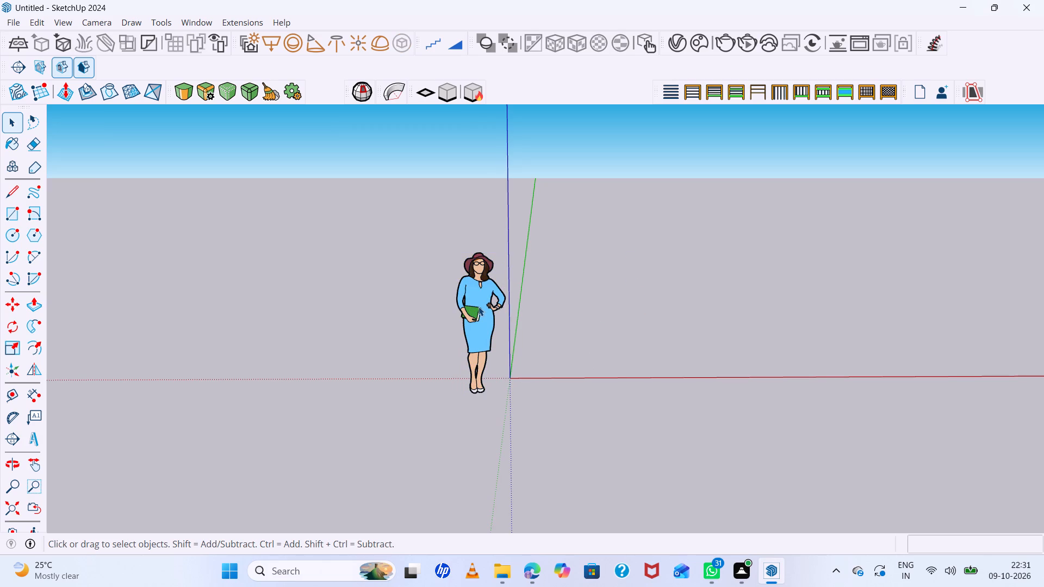
{"action": "left_click", "coordinate": [478, 306]}
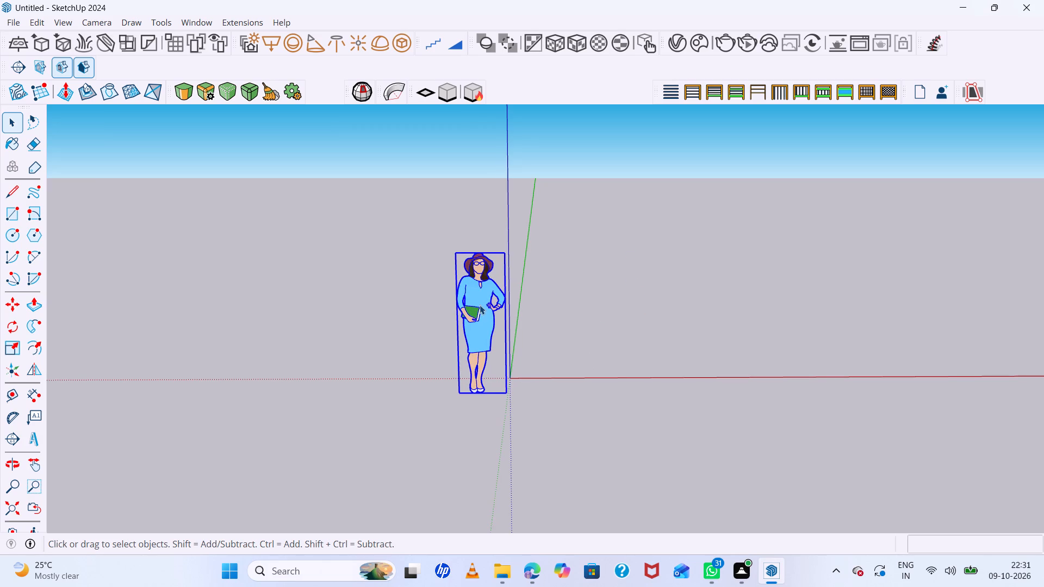
{"action": "key", "text": "Delete"}
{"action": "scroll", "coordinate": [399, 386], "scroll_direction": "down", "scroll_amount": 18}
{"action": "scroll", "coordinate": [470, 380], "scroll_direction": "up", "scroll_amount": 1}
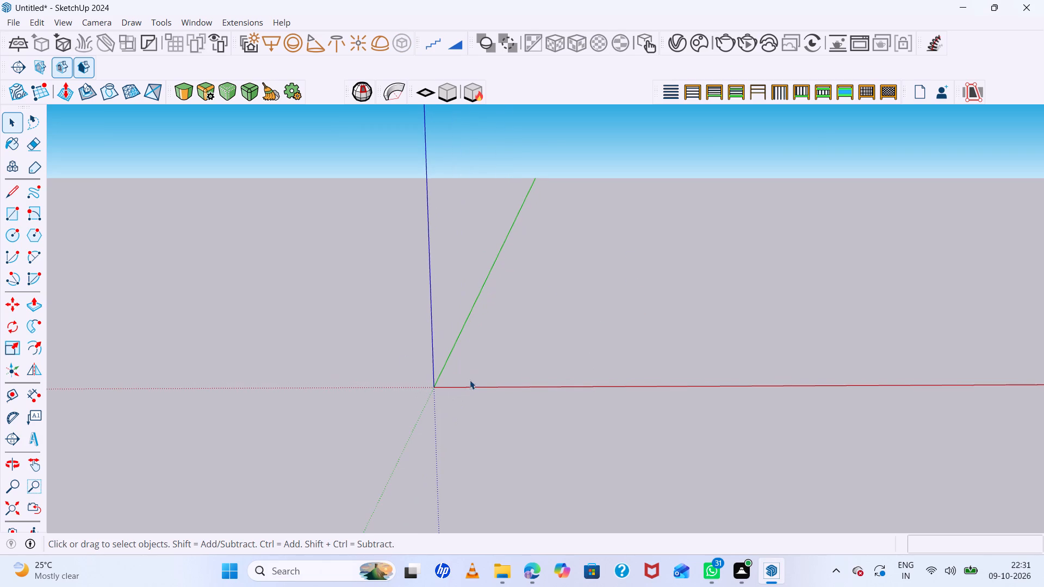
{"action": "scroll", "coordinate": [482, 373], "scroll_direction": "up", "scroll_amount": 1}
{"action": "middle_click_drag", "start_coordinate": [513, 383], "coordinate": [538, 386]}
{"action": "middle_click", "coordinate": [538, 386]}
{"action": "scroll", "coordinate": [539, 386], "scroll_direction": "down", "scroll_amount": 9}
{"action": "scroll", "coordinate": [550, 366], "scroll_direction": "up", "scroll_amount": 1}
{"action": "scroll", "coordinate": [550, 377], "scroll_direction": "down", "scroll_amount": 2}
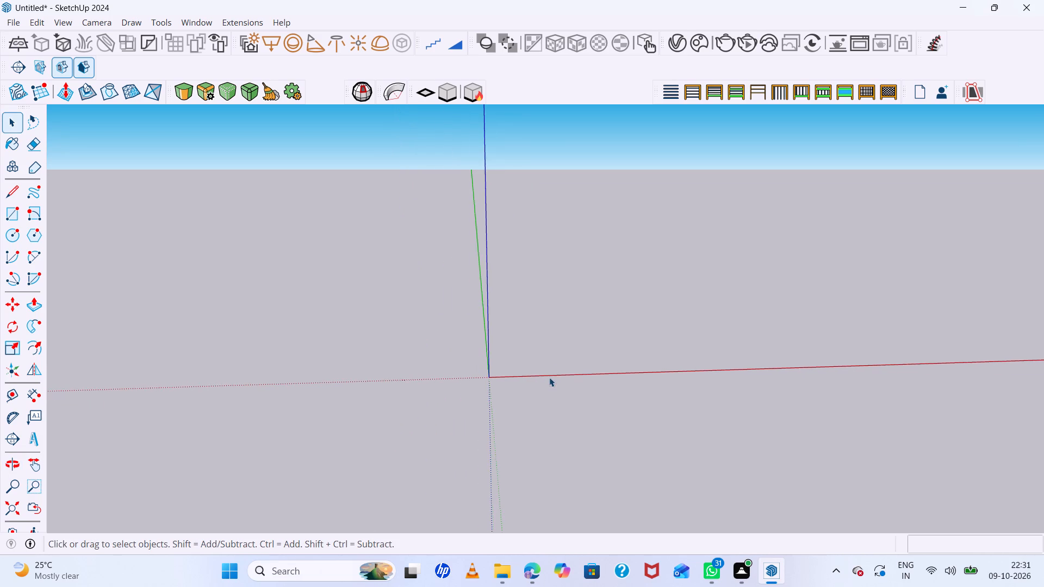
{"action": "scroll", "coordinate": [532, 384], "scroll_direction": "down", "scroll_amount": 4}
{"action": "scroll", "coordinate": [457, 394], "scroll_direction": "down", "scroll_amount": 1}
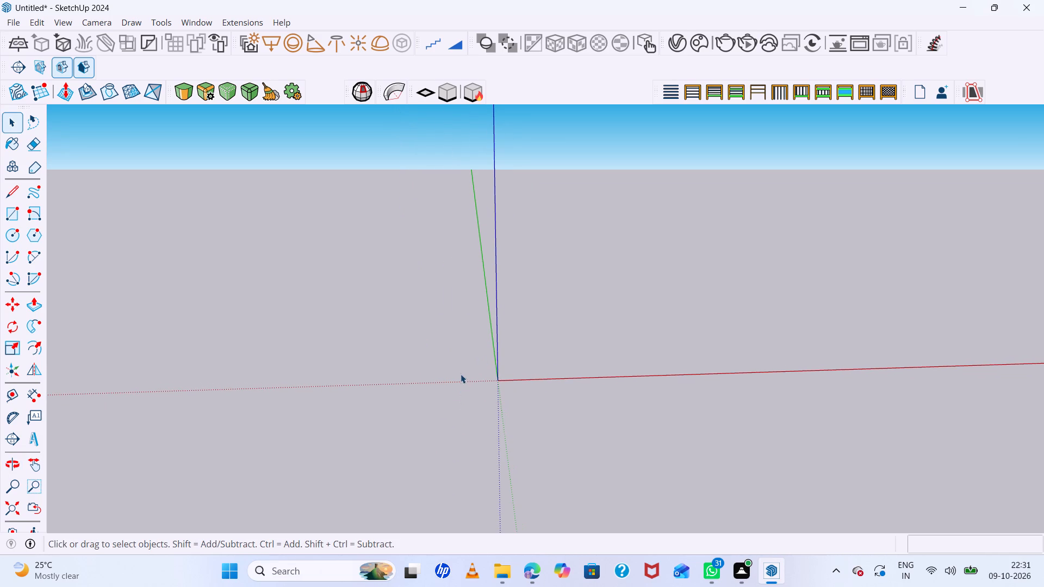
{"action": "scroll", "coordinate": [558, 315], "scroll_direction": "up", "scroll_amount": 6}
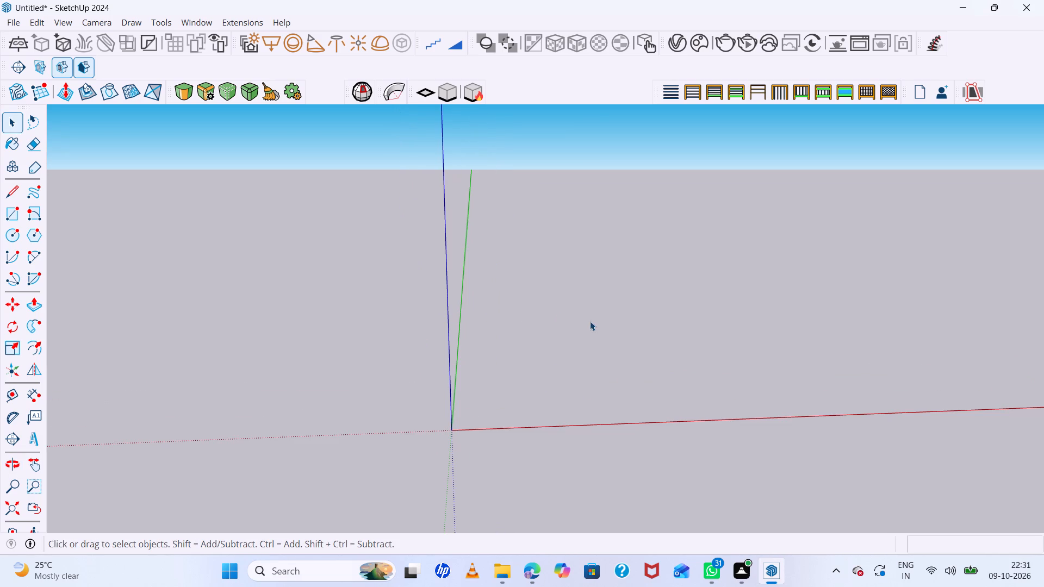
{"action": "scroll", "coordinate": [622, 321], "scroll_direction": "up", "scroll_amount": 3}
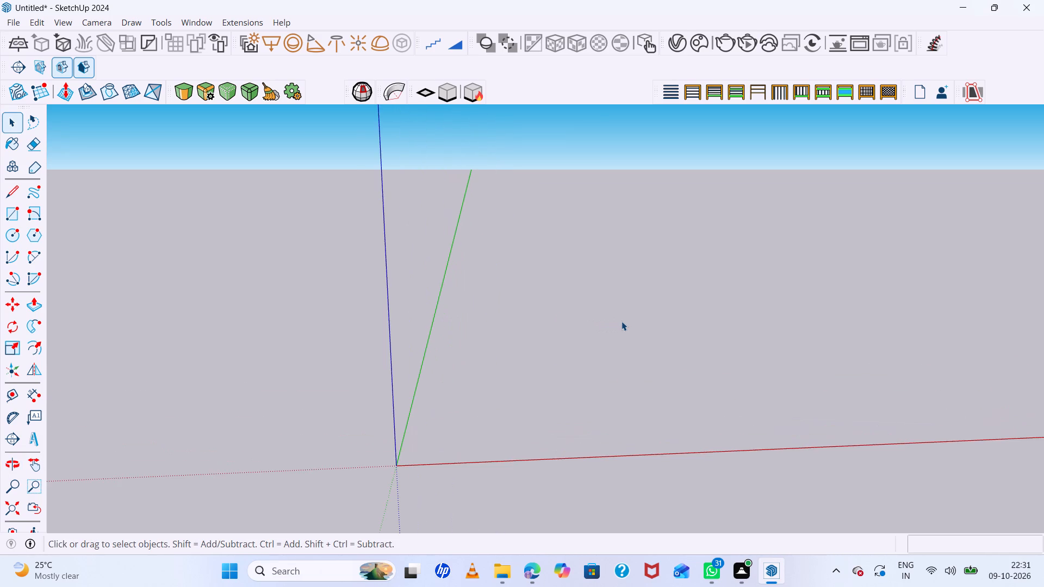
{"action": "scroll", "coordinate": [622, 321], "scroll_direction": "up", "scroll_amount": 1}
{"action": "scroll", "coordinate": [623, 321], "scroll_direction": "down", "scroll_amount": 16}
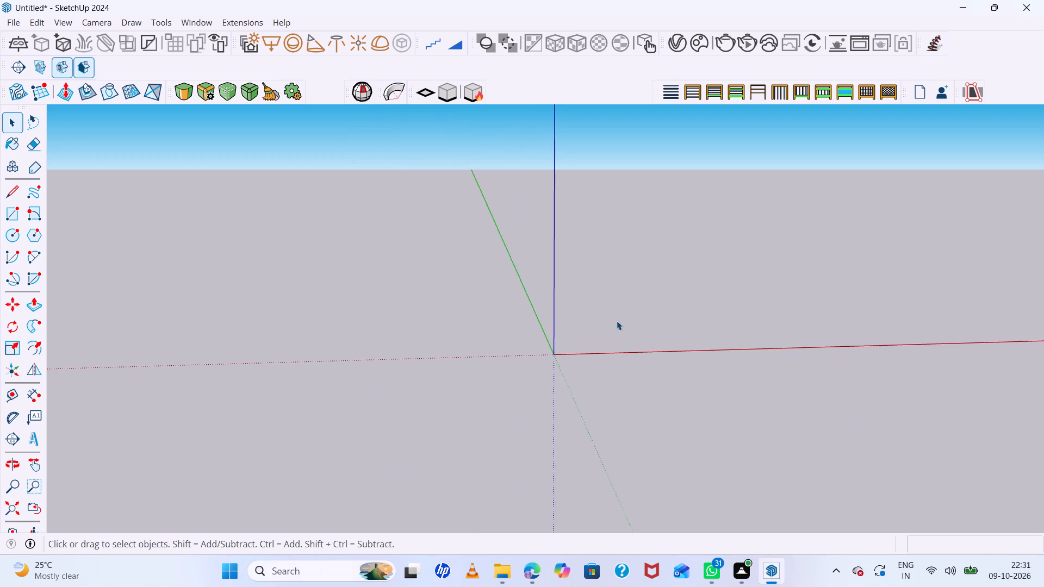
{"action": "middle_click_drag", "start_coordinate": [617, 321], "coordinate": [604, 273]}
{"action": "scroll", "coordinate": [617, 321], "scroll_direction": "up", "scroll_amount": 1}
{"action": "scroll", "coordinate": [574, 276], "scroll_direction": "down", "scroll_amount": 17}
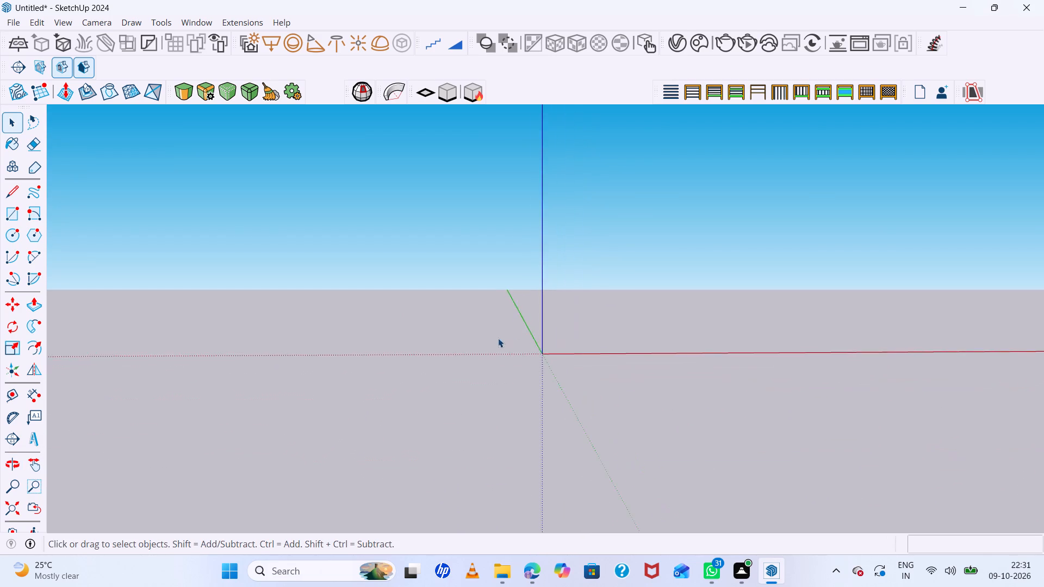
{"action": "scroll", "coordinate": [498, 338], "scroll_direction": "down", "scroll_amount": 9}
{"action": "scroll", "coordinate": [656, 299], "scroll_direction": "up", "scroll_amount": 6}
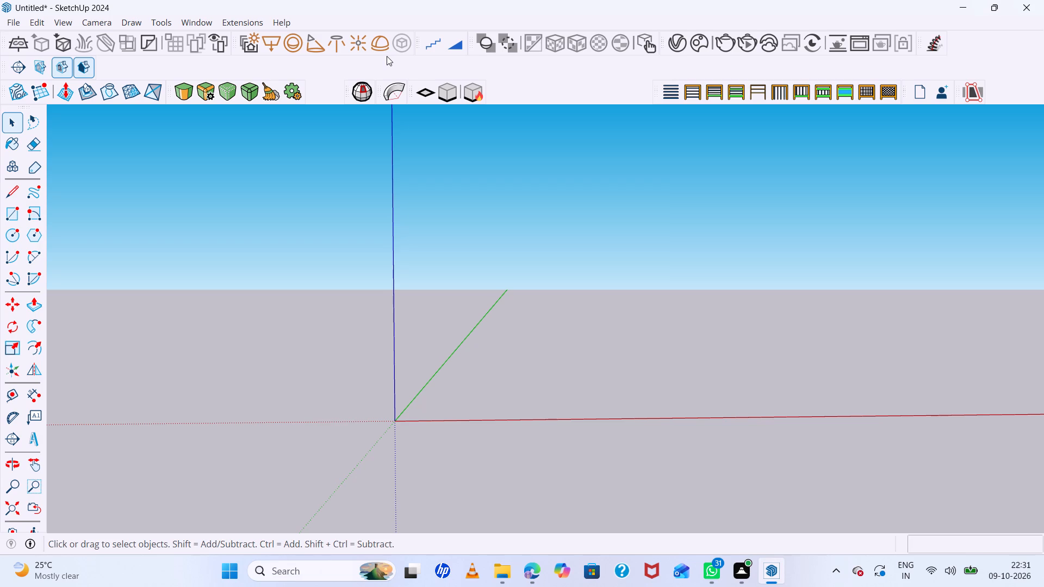
Draw a square about 218' 2" per side flat on the ground plane, between the red and green axes.
{"action": "key", "text": "r"}
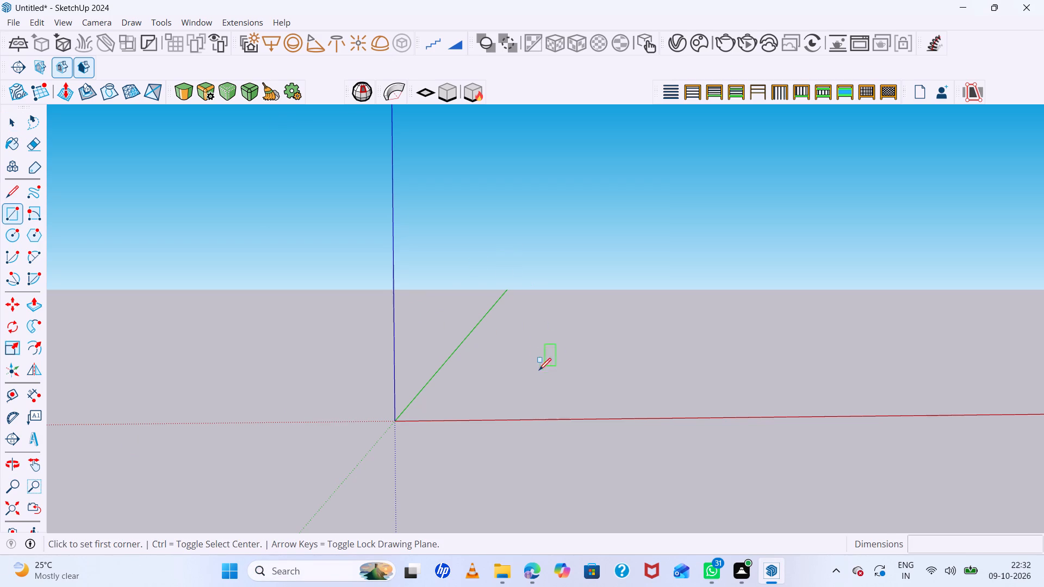
{"action": "scroll", "coordinate": [527, 374], "scroll_direction": "up", "scroll_amount": 1}
{"action": "middle_click_drag", "start_coordinate": [527, 374], "coordinate": [539, 424]}
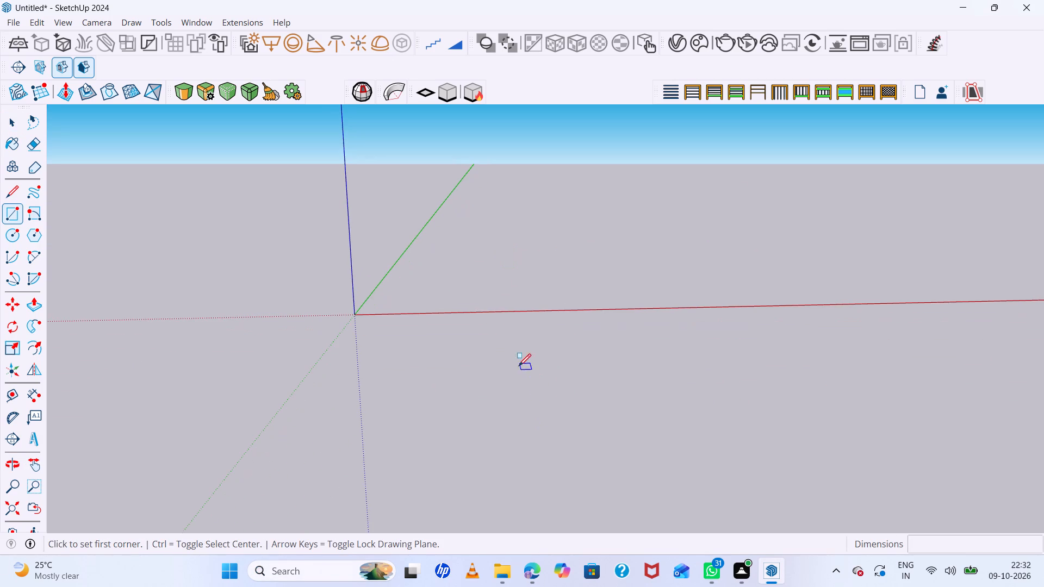
{"action": "scroll", "coordinate": [462, 300], "scroll_direction": "up", "scroll_amount": 13}
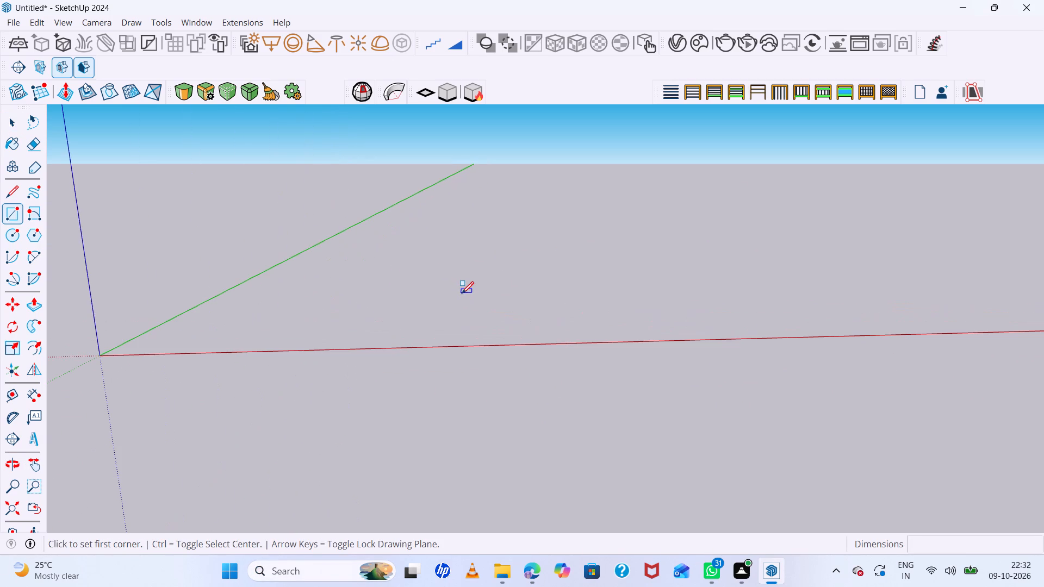
{"action": "key", "text": "Left"}
{"action": "key", "text": "Up"}
{"action": "scroll", "coordinate": [382, 322], "scroll_direction": "up", "scroll_amount": 7}
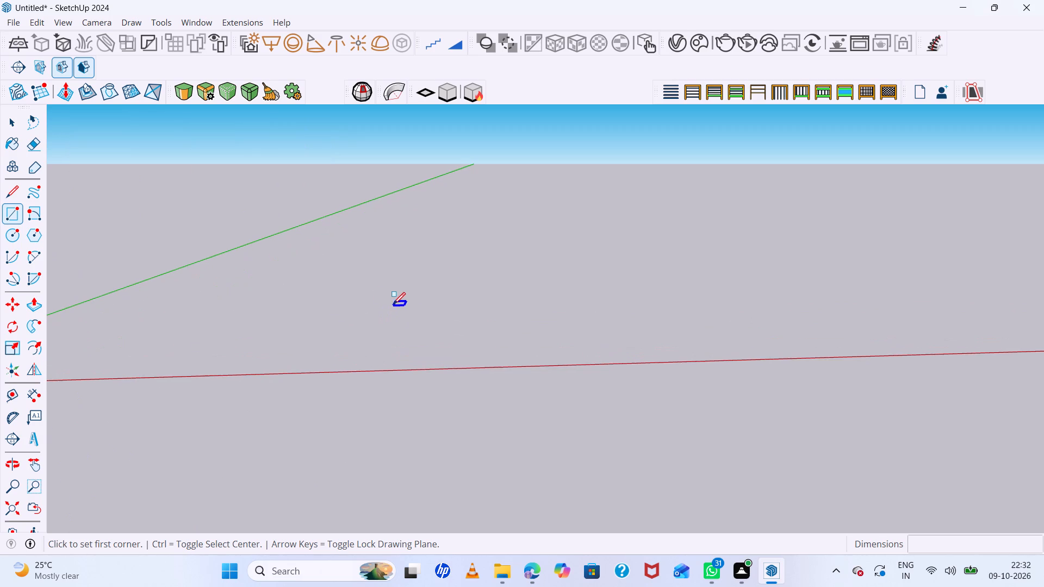
{"action": "left_click", "coordinate": [334, 303]}
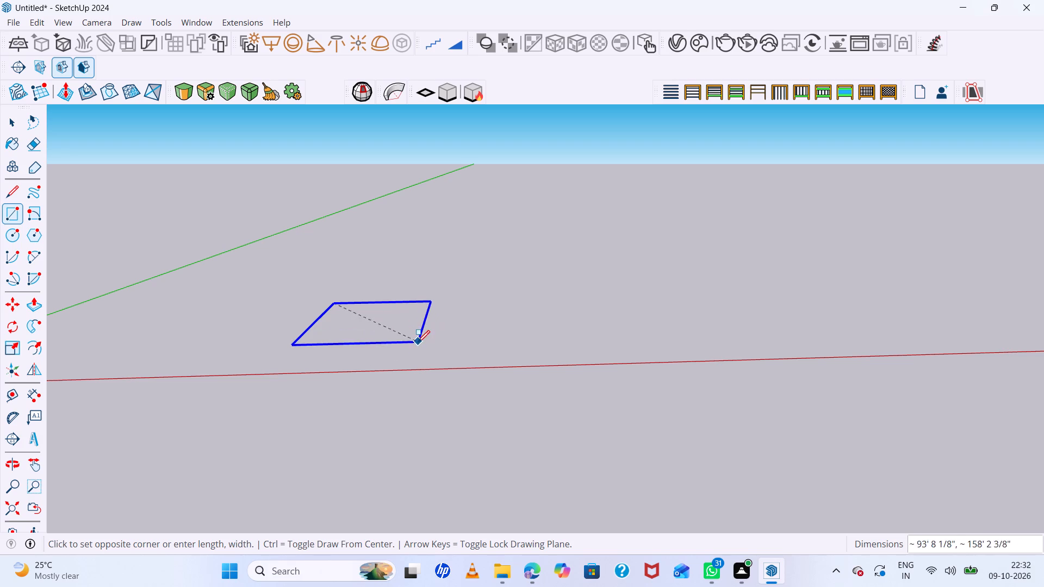
{"action": "scroll", "coordinate": [467, 329], "scroll_direction": "down", "scroll_amount": 4}
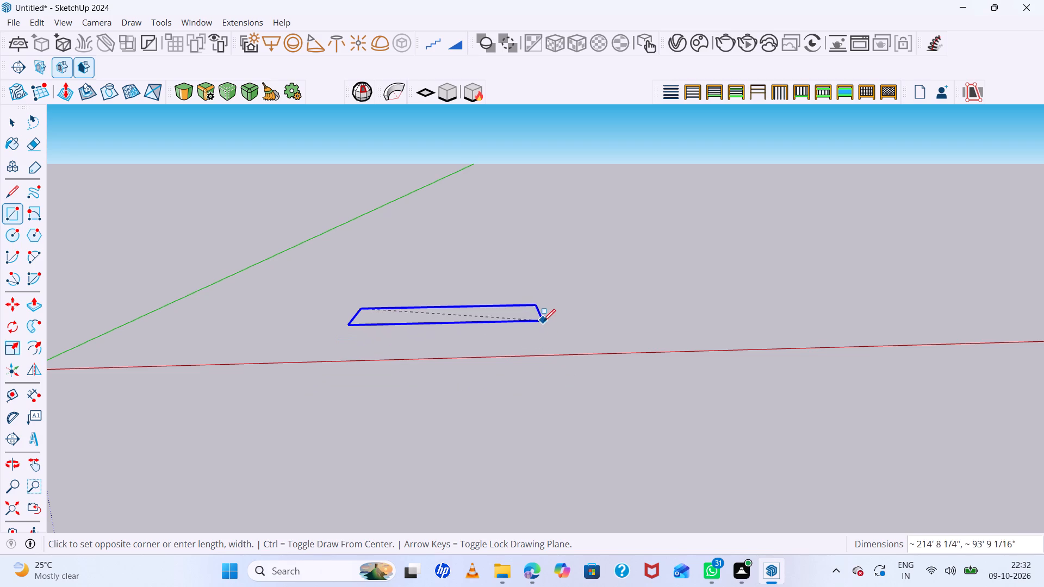
{"action": "middle_click_drag", "start_coordinate": [554, 353], "coordinate": [561, 403]}
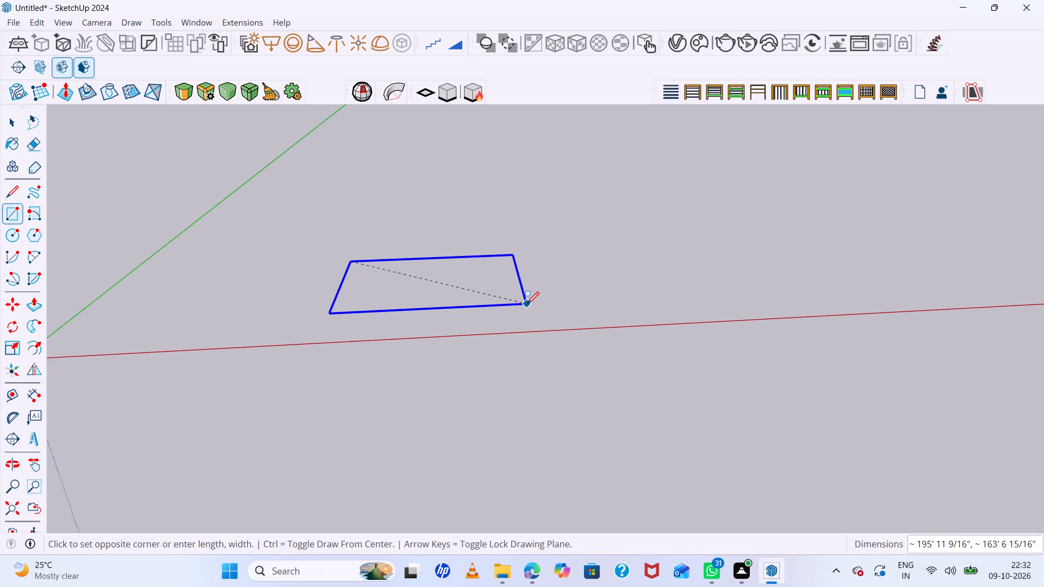
{"action": "middle_click", "coordinate": [550, 320]}
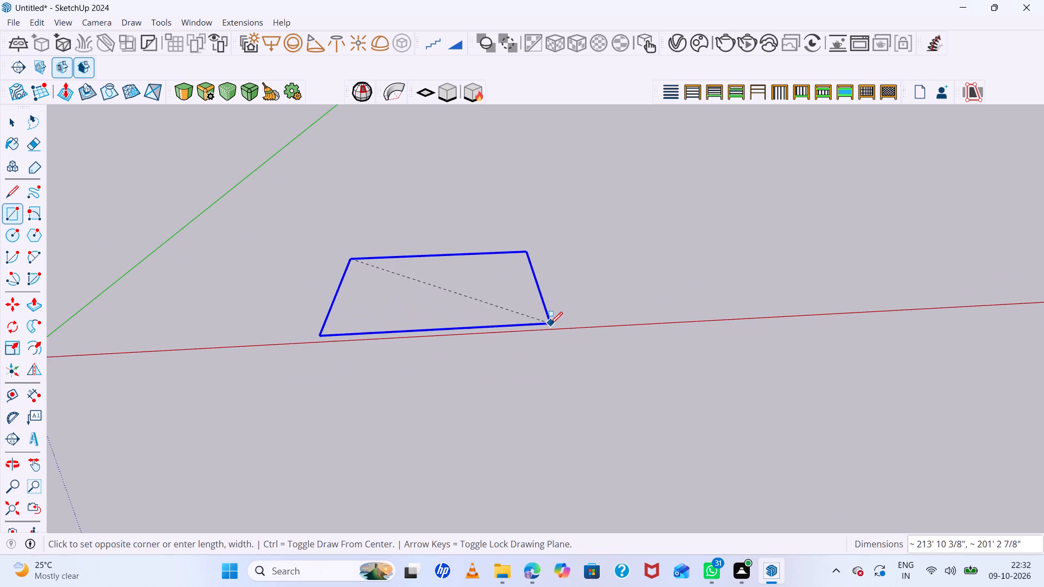
{"action": "left_click", "coordinate": [554, 324]}
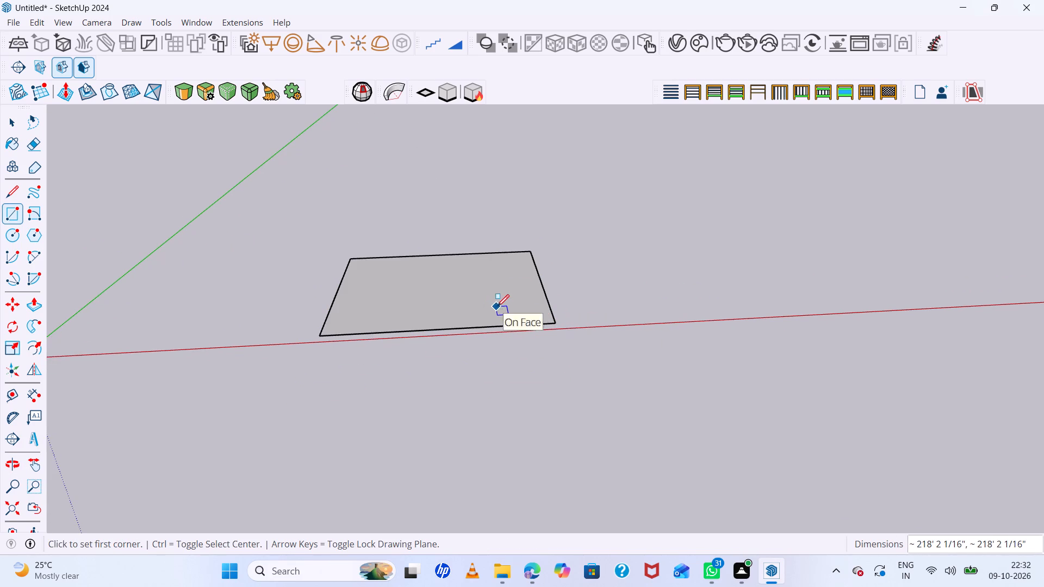
Make the square's face and its bounding edges into a group.
{"action": "key", "text": "space"}
{"action": "left_click", "coordinate": [495, 286]}
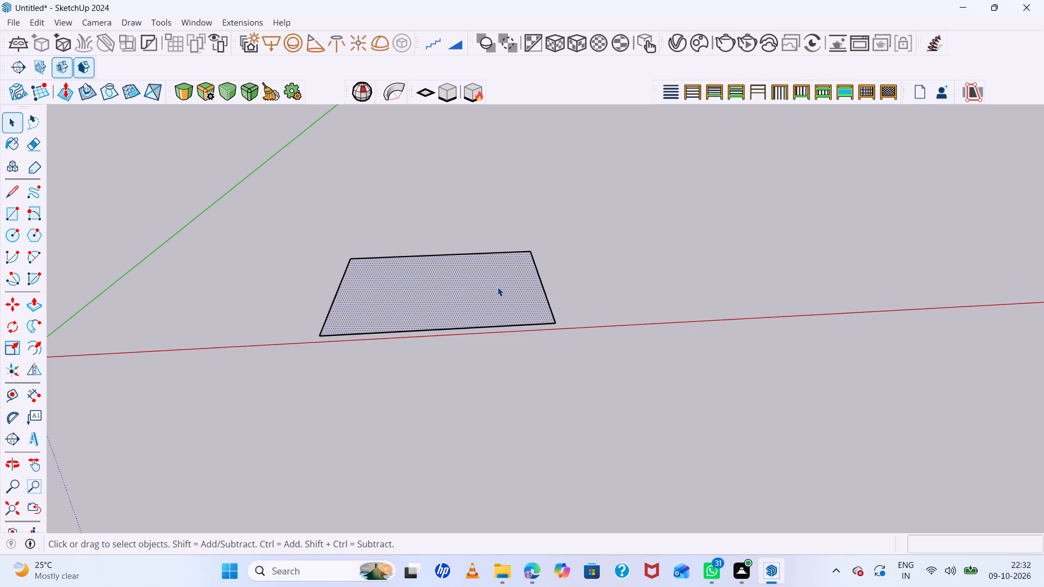
{"action": "left_click", "coordinate": [498, 287]}
{"action": "left_click", "coordinate": [498, 287]}
{"action": "right_click", "coordinate": [498, 287]}
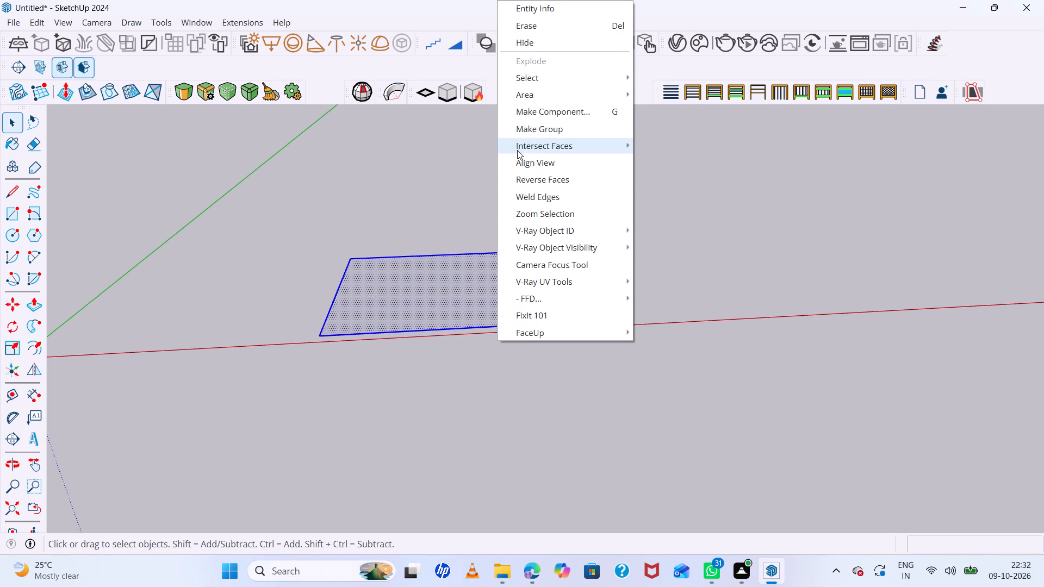
{"action": "left_click", "coordinate": [536, 129]}
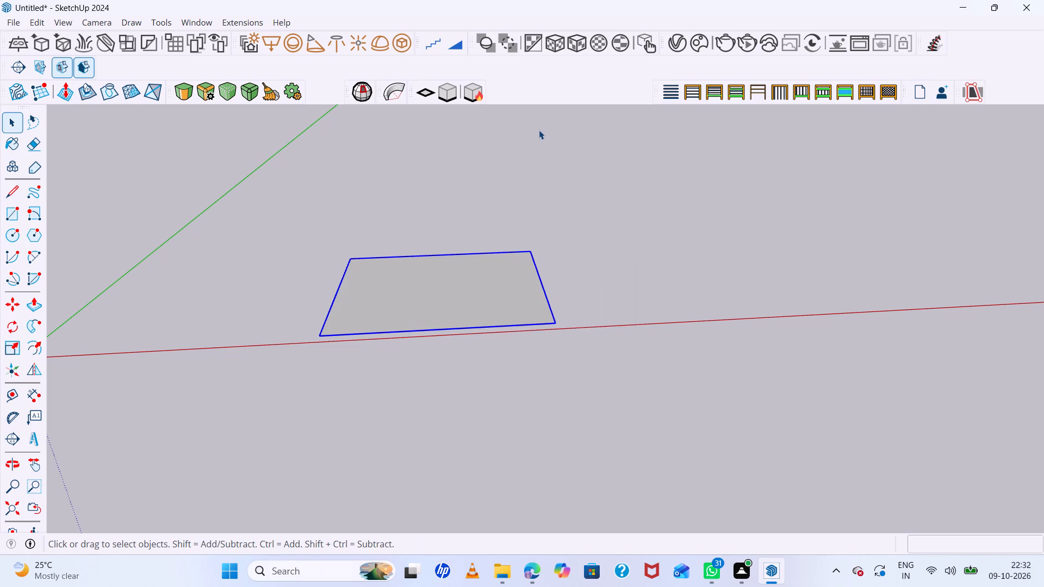
{"action": "scroll", "coordinate": [479, 297], "scroll_direction": "up", "scroll_amount": 5}
{"action": "scroll", "coordinate": [480, 294], "scroll_direction": "down", "scroll_amount": 3}
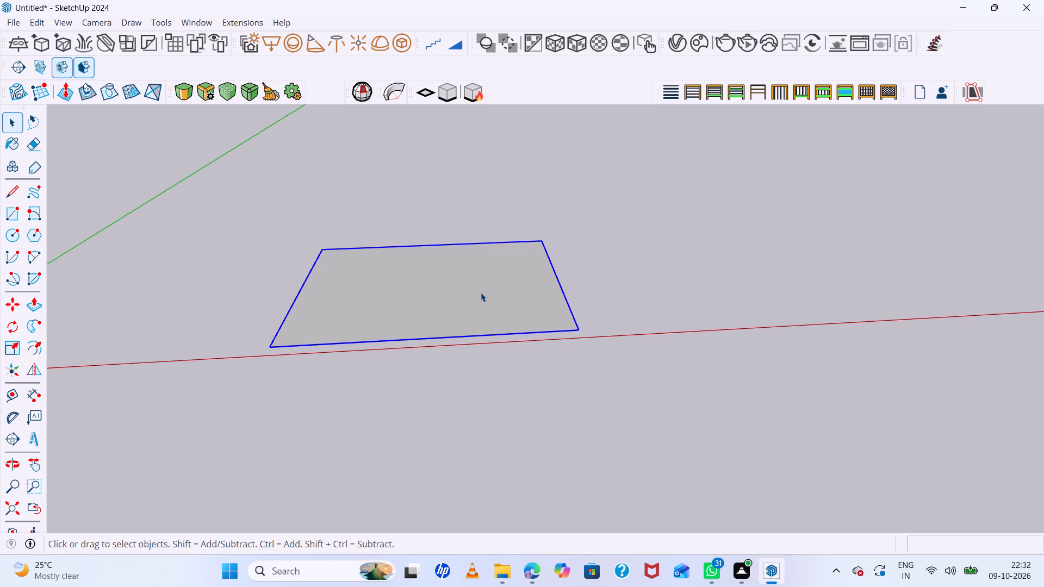
Open the square's group and push/pull its face up about 38' 3" into a thick slab.
{"action": "scroll", "coordinate": [505, 315], "scroll_direction": "down", "scroll_amount": 5}
{"action": "scroll", "coordinate": [457, 332], "scroll_direction": "up", "scroll_amount": 10}
{"action": "left_click", "coordinate": [451, 265]}
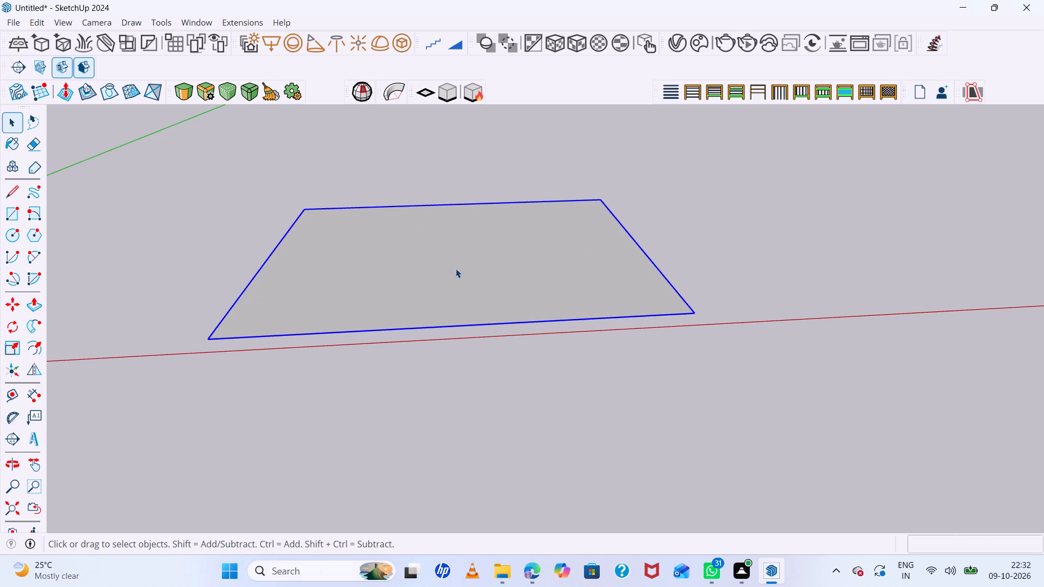
{"action": "double_click", "coordinate": [489, 285]}
{"action": "key", "text": "p"}
{"action": "left_click", "coordinate": [489, 270]}
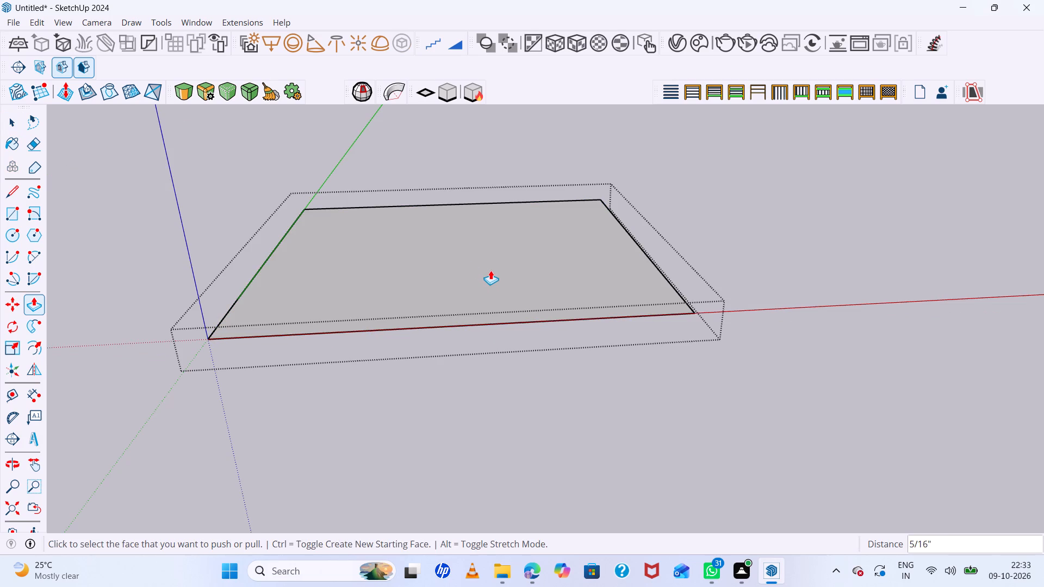
{"action": "left_click", "coordinate": [514, 243]}
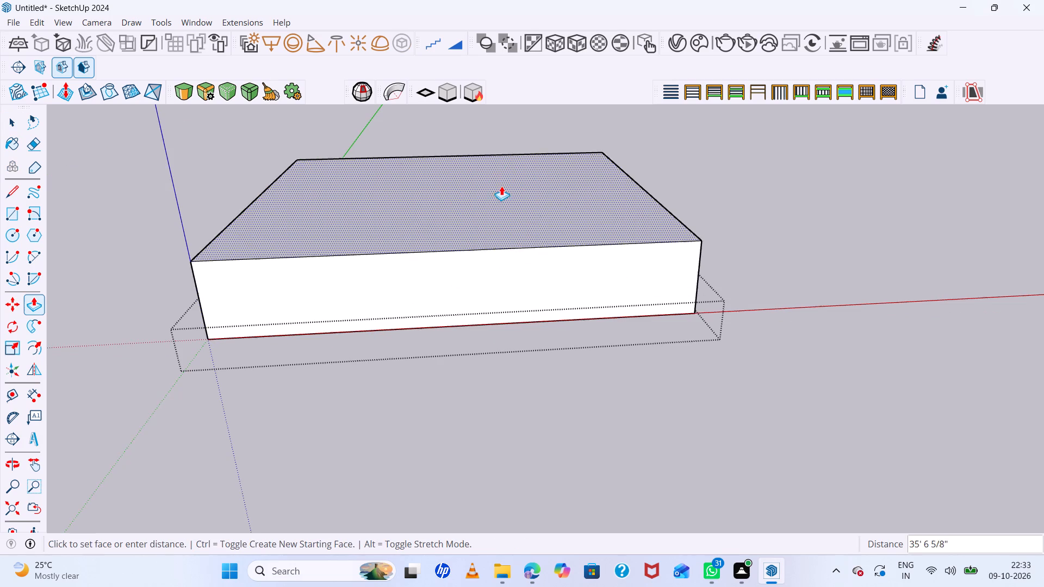
{"action": "scroll", "coordinate": [499, 211], "scroll_direction": "down", "scroll_amount": 17}
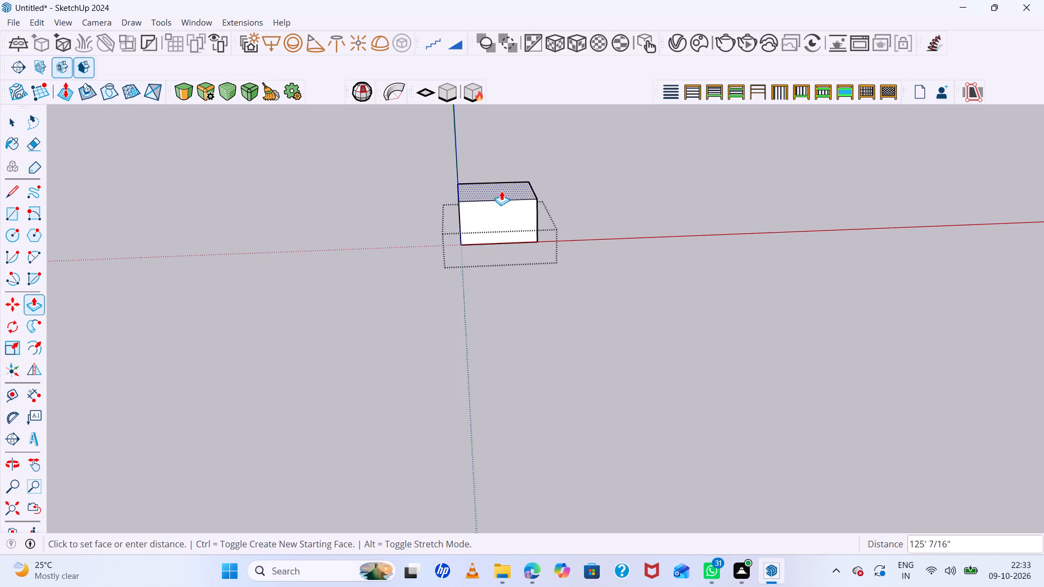
{"action": "scroll", "coordinate": [524, 201], "scroll_direction": "up", "scroll_amount": 11}
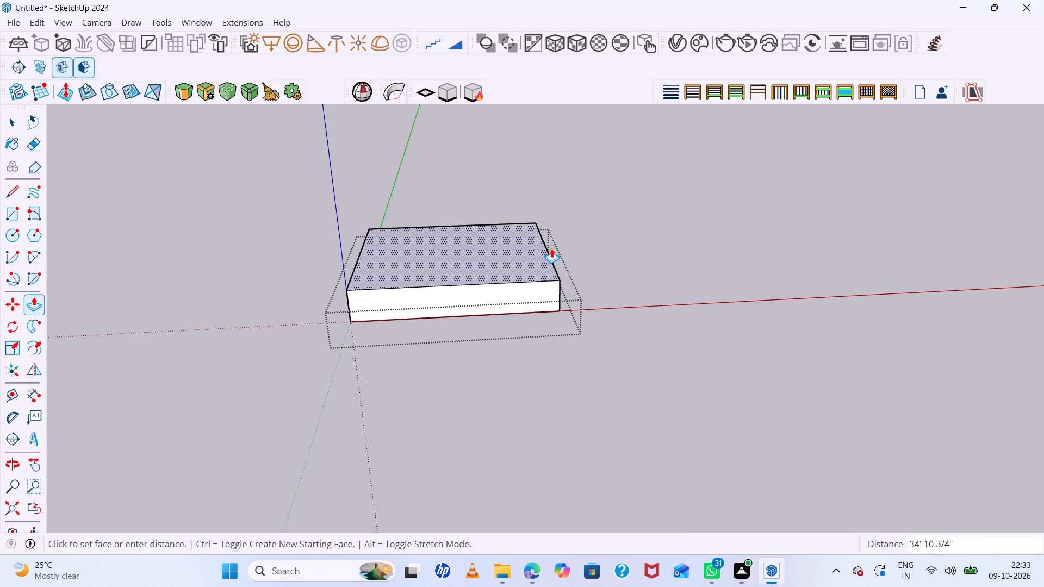
{"action": "left_click", "coordinate": [550, 246]}
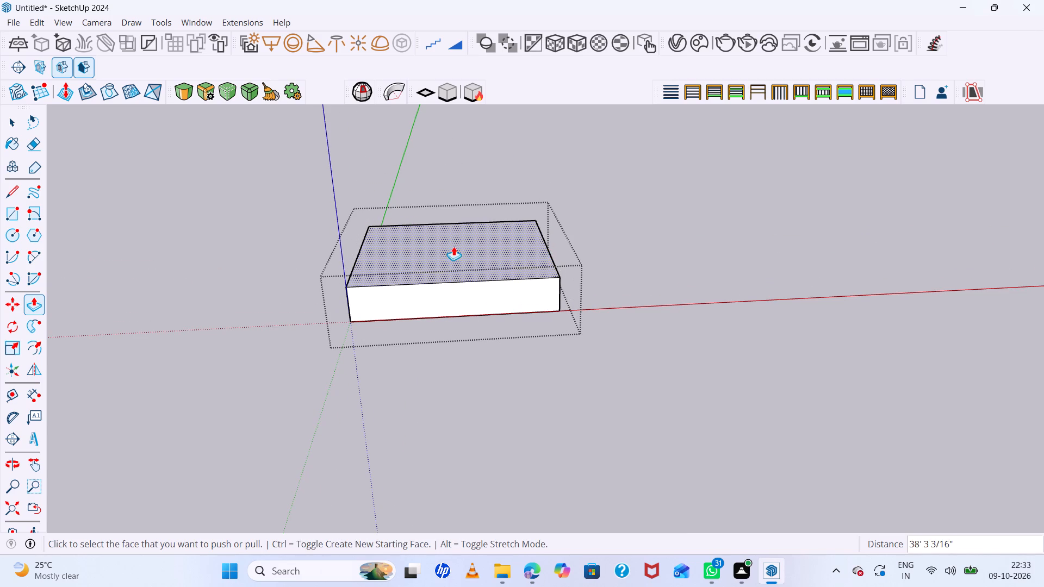
{"action": "scroll", "coordinate": [539, 232], "scroll_direction": "up", "scroll_amount": 1}
{"action": "key", "text": "space"}
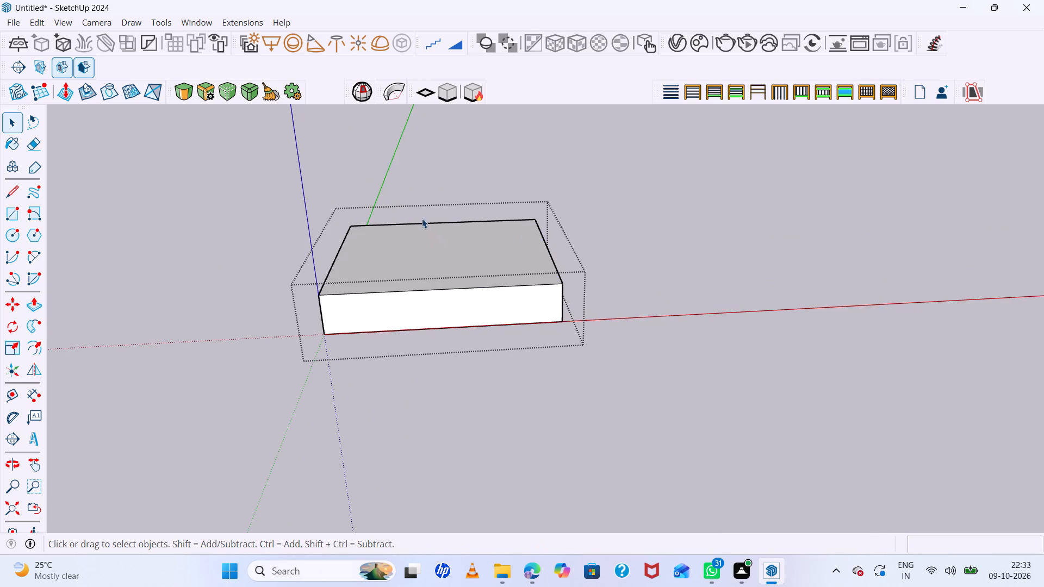
Draw a rectangular strip about 24' 4" wide and 218' 2" long on the slab's top face, along the edge nearest the green axis.
{"action": "key", "text": "r"}
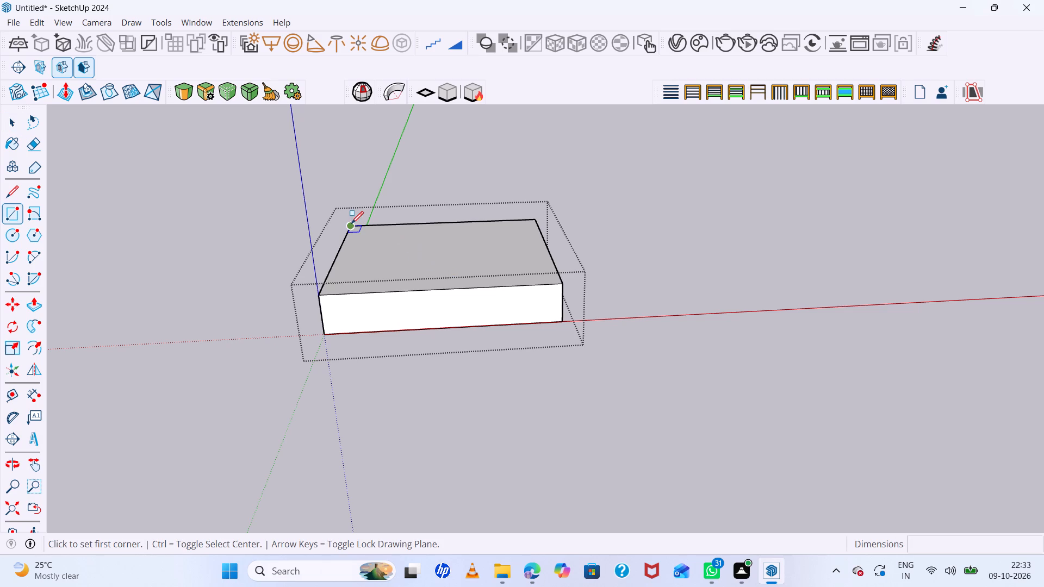
{"action": "scroll", "coordinate": [350, 224], "scroll_direction": "up", "scroll_amount": 10}
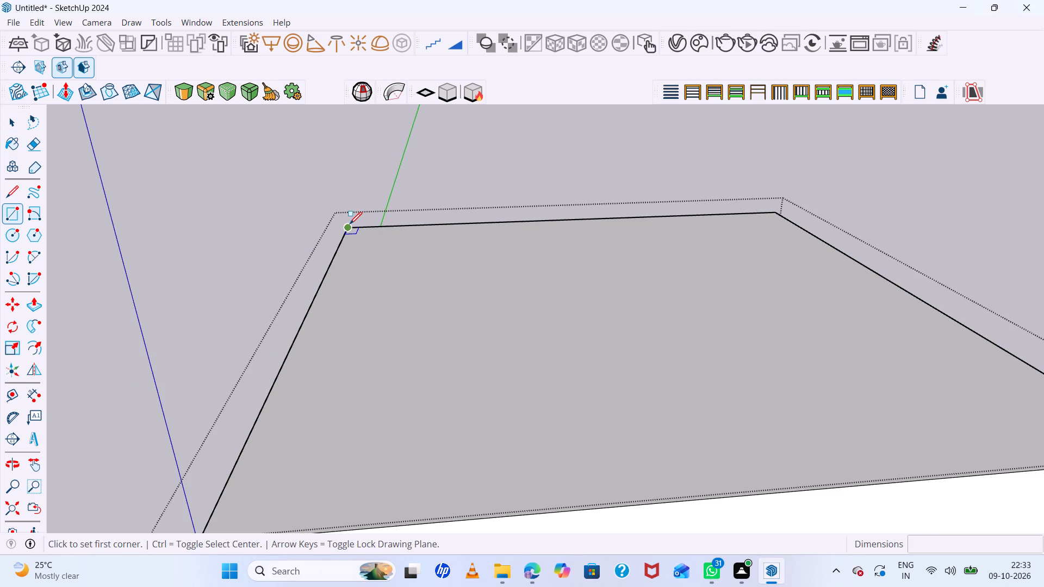
{"action": "left_click", "coordinate": [350, 226]}
{"action": "scroll", "coordinate": [403, 292], "scroll_direction": "down", "scroll_amount": 7}
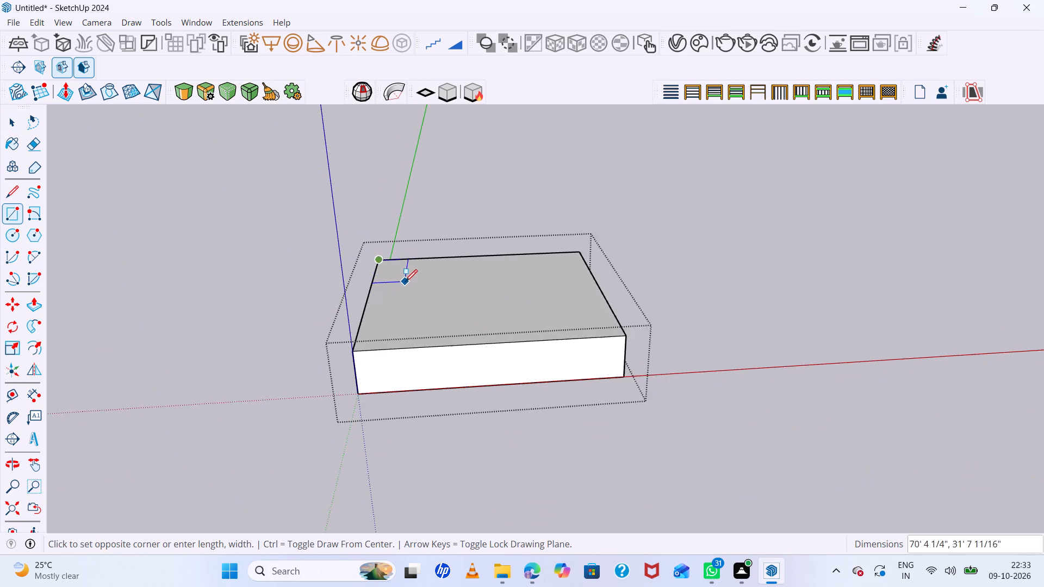
{"action": "scroll", "coordinate": [405, 282], "scroll_direction": "down", "scroll_amount": 4}
{"action": "scroll", "coordinate": [406, 355], "scroll_direction": "up", "scroll_amount": 6}
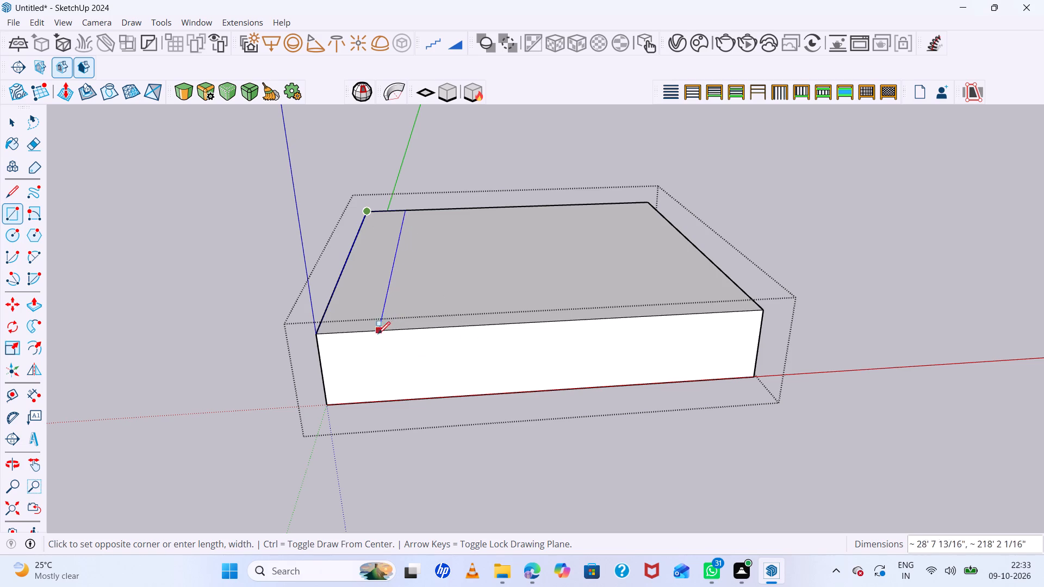
{"action": "scroll", "coordinate": [377, 336], "scroll_direction": "up", "scroll_amount": 6}
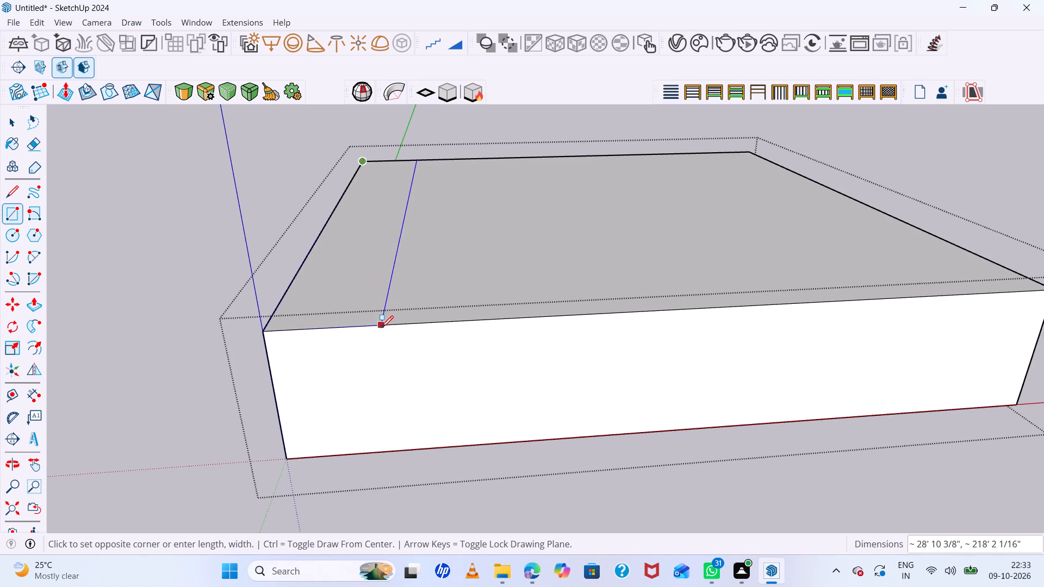
{"action": "scroll", "coordinate": [380, 328], "scroll_direction": "down", "scroll_amount": 11}
{"action": "scroll", "coordinate": [372, 329], "scroll_direction": "up", "scroll_amount": 5}
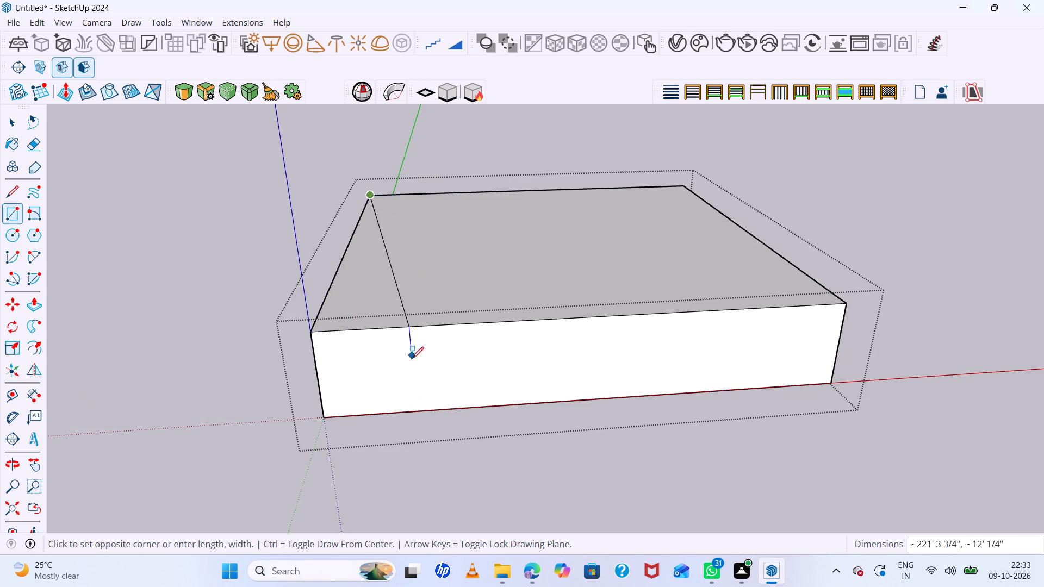
{"action": "middle_click_drag", "start_coordinate": [412, 361], "coordinate": [412, 402]}
{"action": "scroll", "coordinate": [412, 402], "scroll_direction": "up", "scroll_amount": 1}
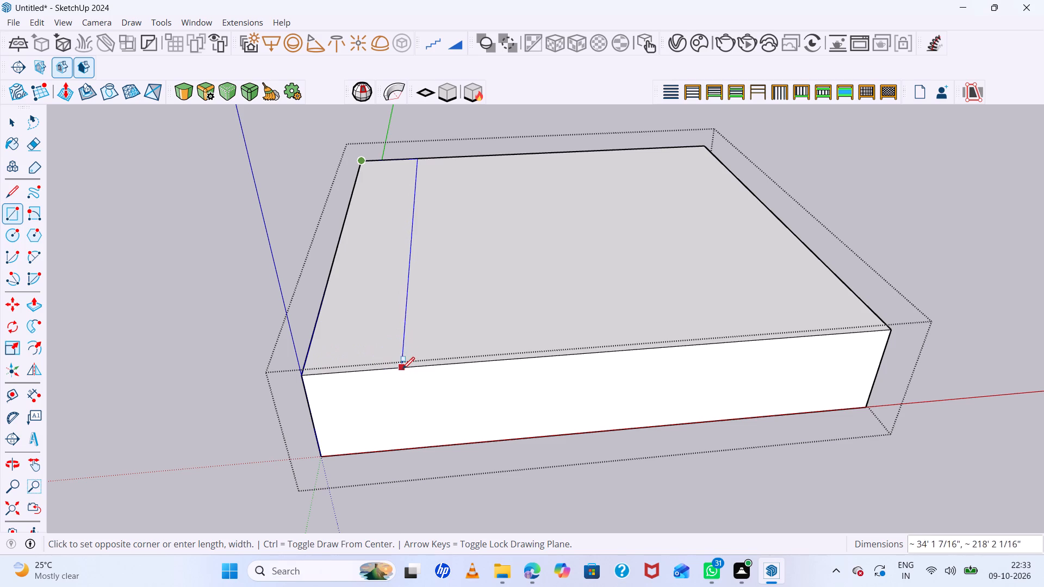
{"action": "left_click", "coordinate": [373, 369]}
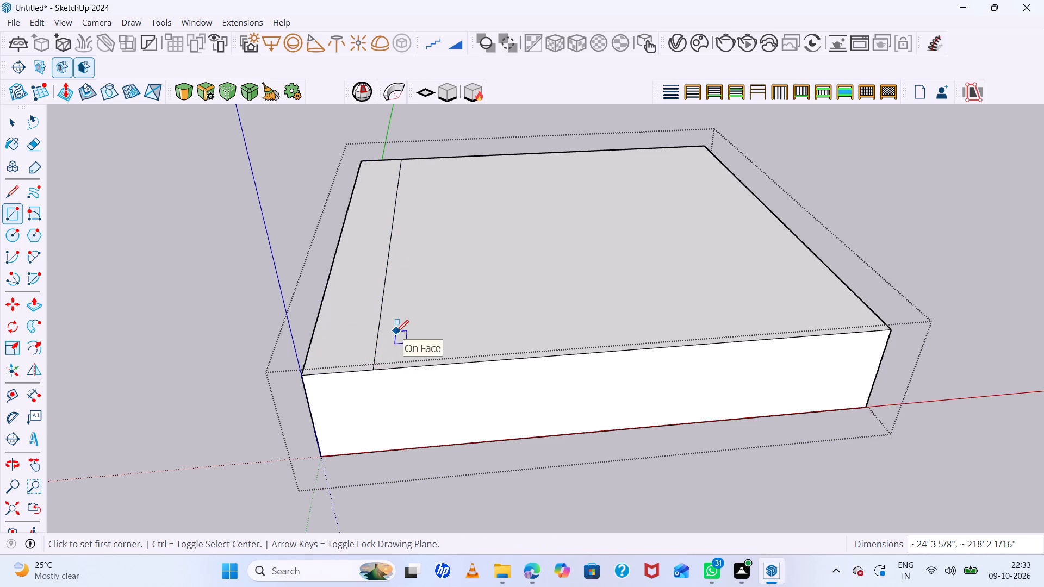
{"action": "key", "text": "space"}
Push/pull the strip up about 137' 6" into an upright wall, and close the group.
{"action": "double_click", "coordinate": [357, 321]}
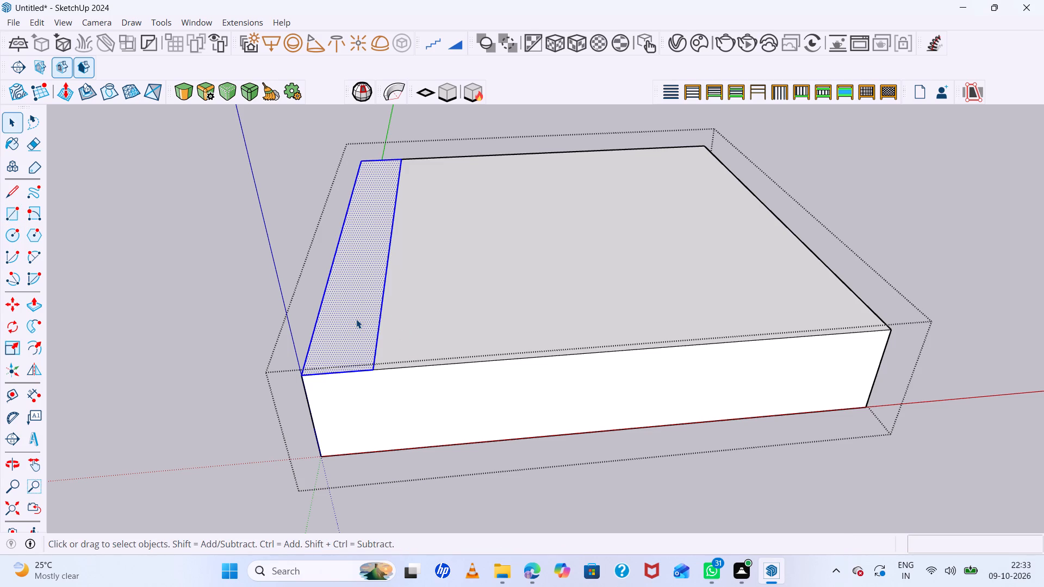
{"action": "key", "text": "p"}
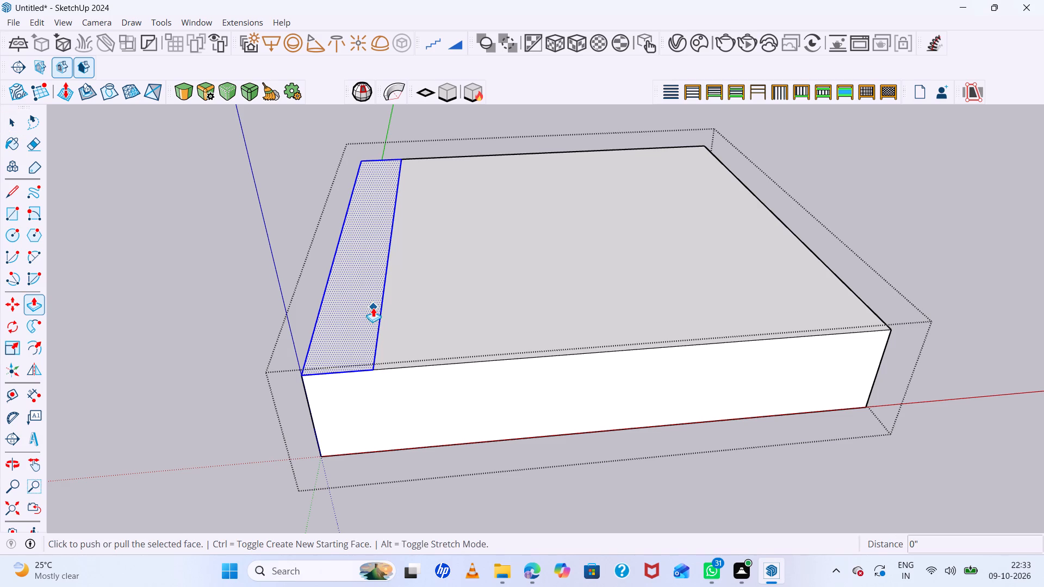
{"action": "left_click", "coordinate": [359, 298]}
{"action": "scroll", "coordinate": [331, 243], "scroll_direction": "down", "scroll_amount": 8}
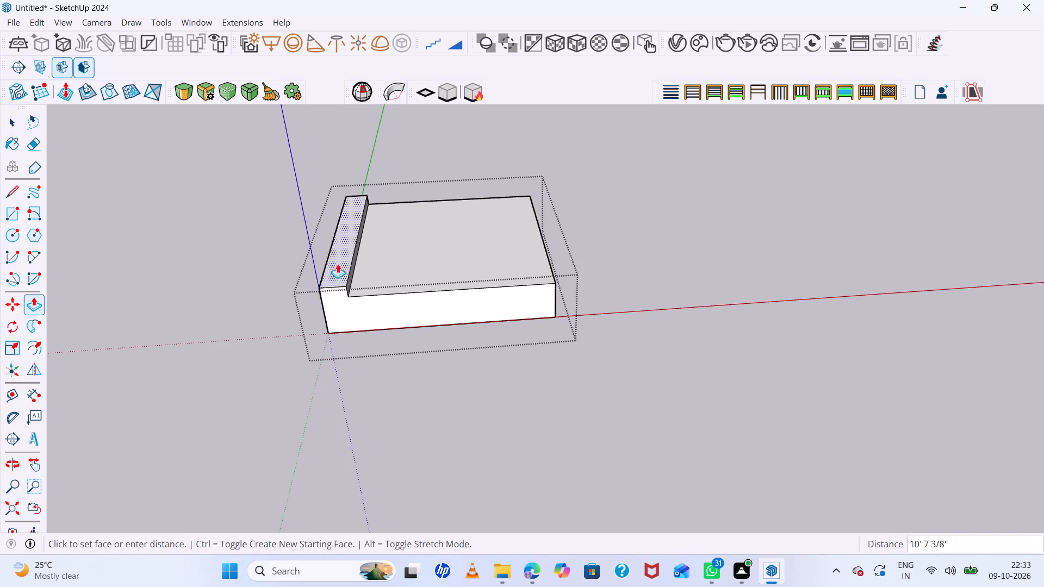
{"action": "scroll", "coordinate": [338, 264], "scroll_direction": "down", "scroll_amount": 4}
{"action": "scroll", "coordinate": [293, 168], "scroll_direction": "up", "scroll_amount": 1}
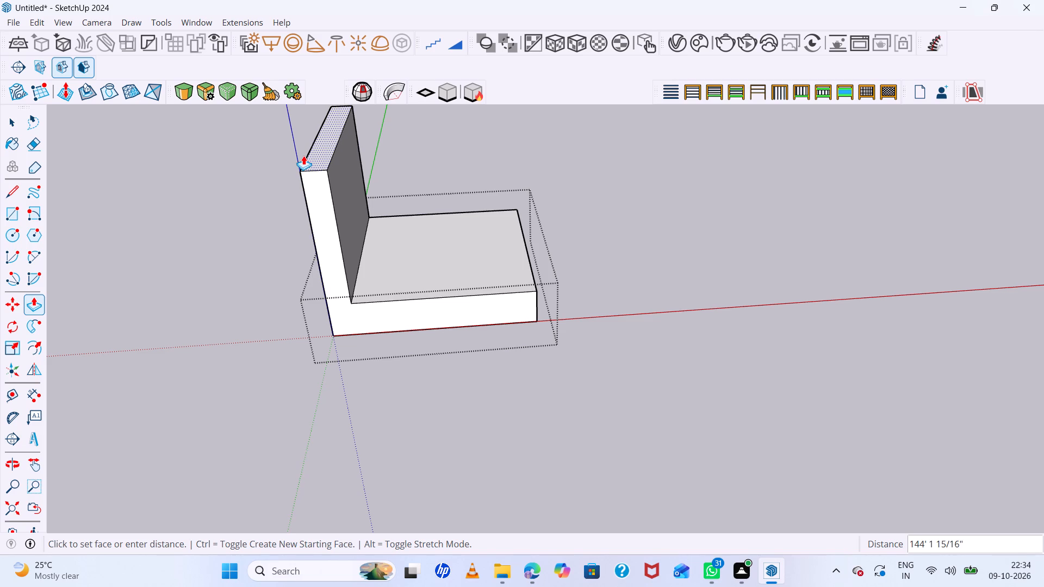
{"action": "scroll", "coordinate": [308, 177], "scroll_direction": "down", "scroll_amount": 8}
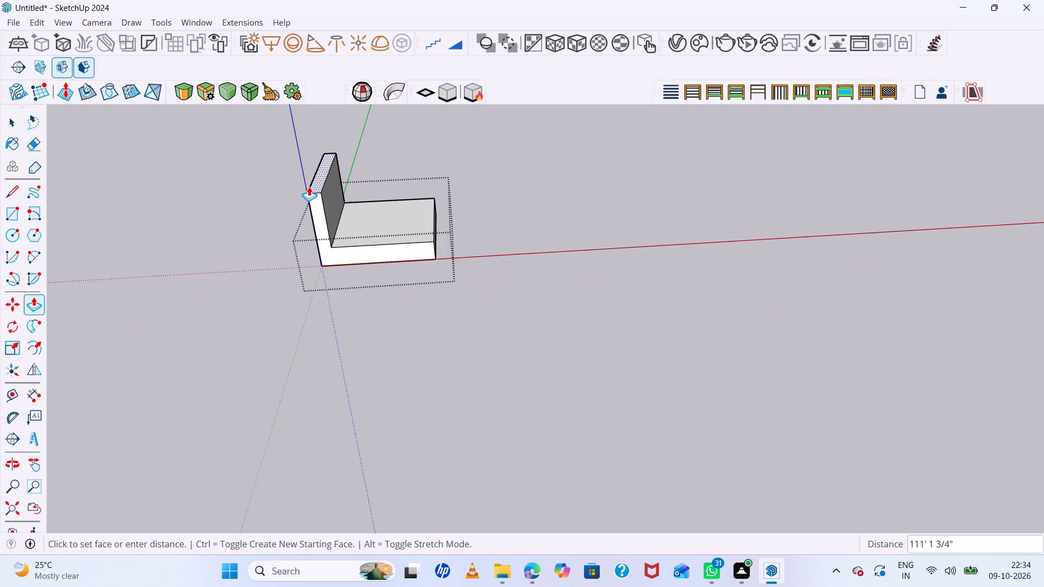
{"action": "scroll", "coordinate": [309, 186], "scroll_direction": "down", "scroll_amount": 3}
{"action": "middle_click_drag", "start_coordinate": [350, 176], "coordinate": [409, 197]}
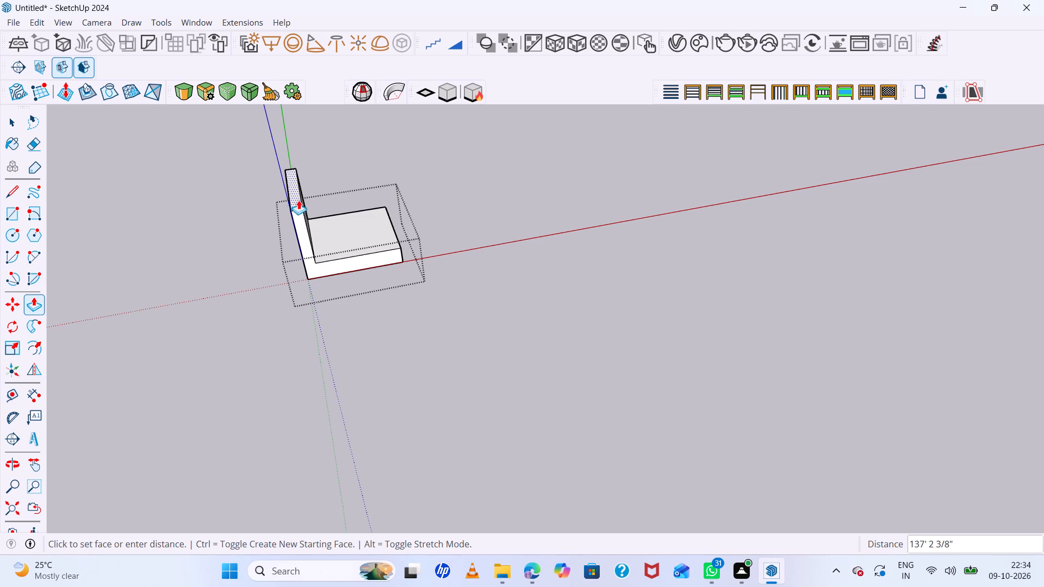
{"action": "scroll", "coordinate": [318, 227], "scroll_direction": "up", "scroll_amount": 4}
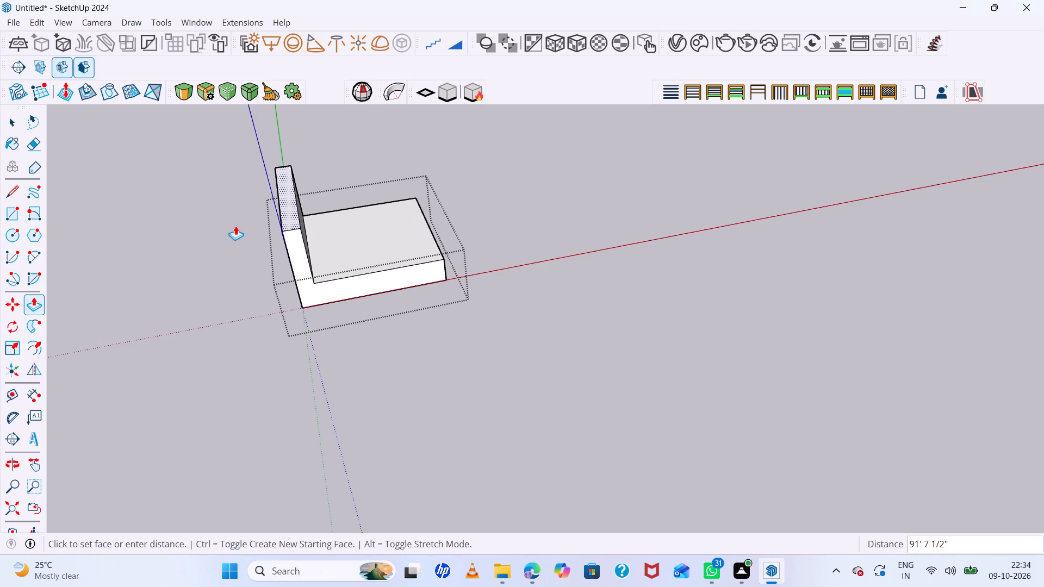
{"action": "scroll", "coordinate": [369, 260], "scroll_direction": "down", "scroll_amount": 1}
{"action": "middle_click_drag", "start_coordinate": [363, 257], "coordinate": [261, 231]}
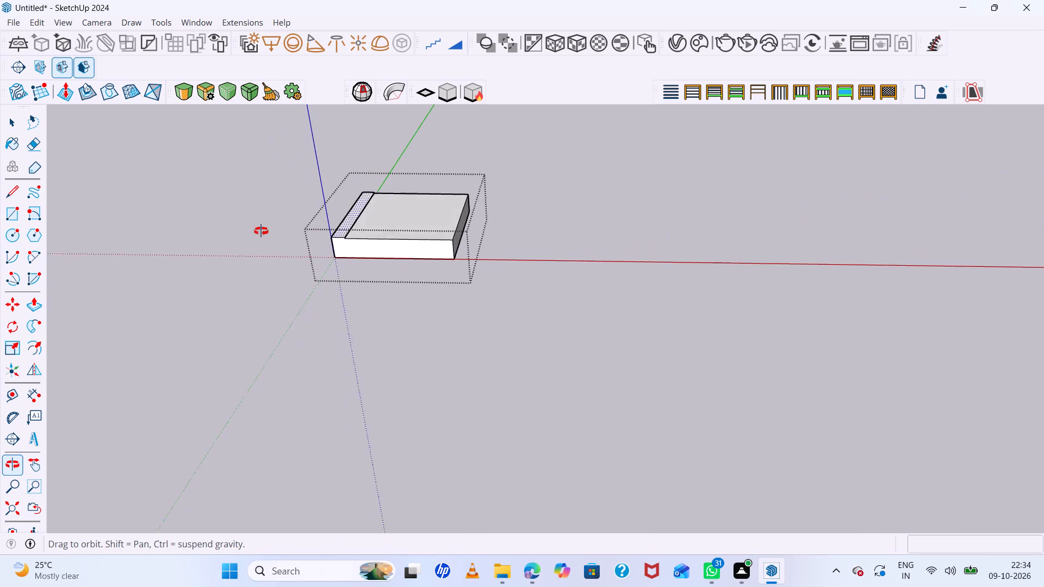
{"action": "middle_click_drag", "start_coordinate": [261, 231], "coordinate": [274, 226]}
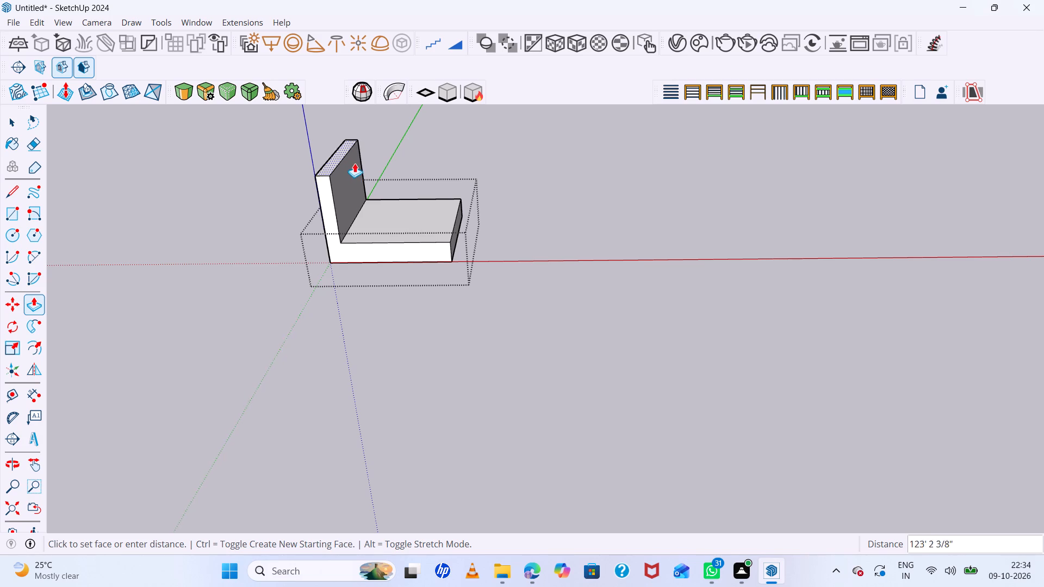
{"action": "left_click", "coordinate": [356, 157]}
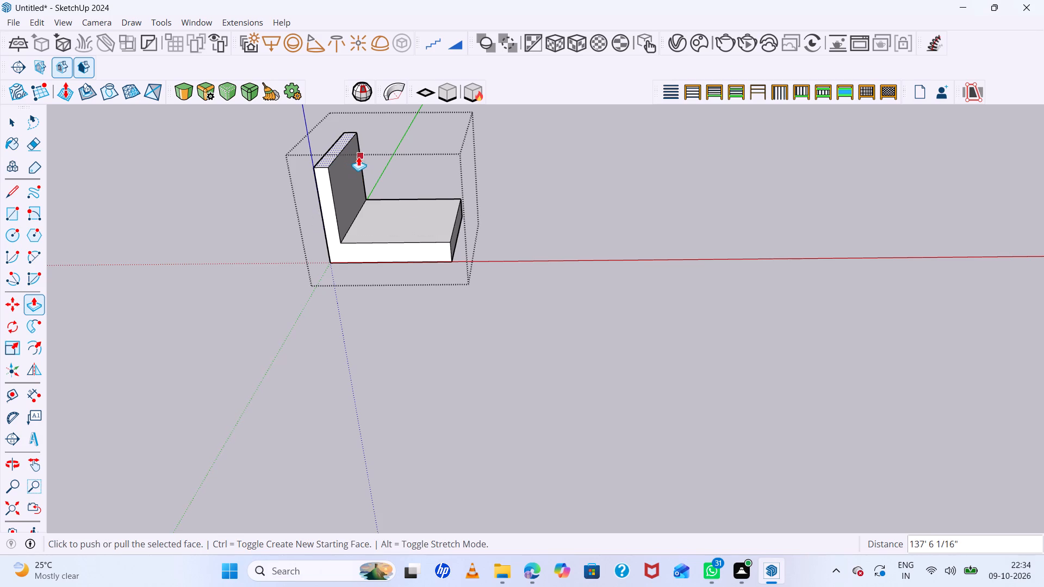
{"action": "key", "text": "space"}
{"action": "left_click", "coordinate": [532, 220]}
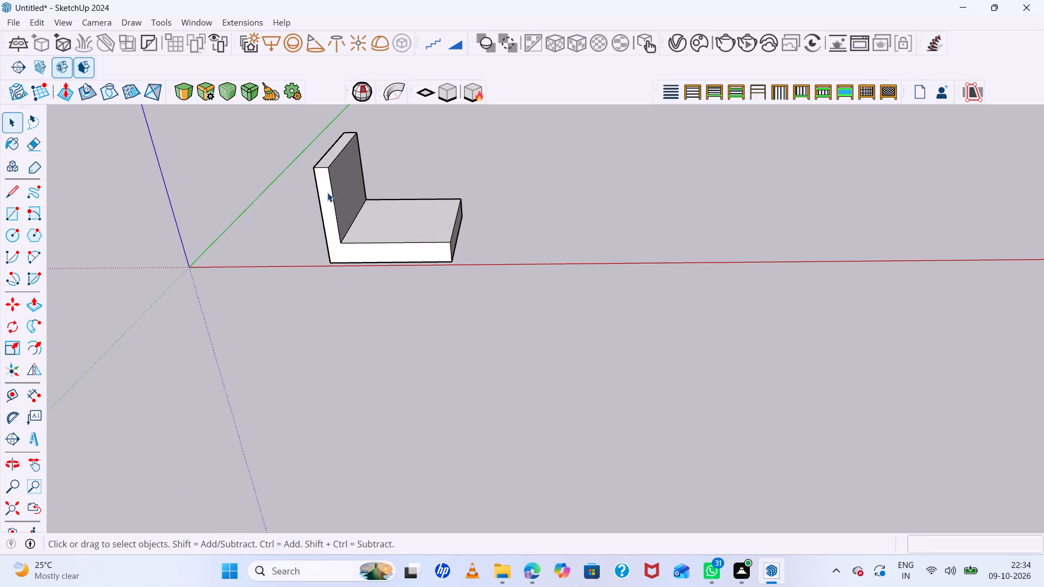
Examine the L-shaped block from several angles, including the inner side of its upright wall.
{"action": "scroll", "coordinate": [327, 192], "scroll_direction": "up", "scroll_amount": 9}
{"action": "middle_click_drag", "start_coordinate": [402, 197], "coordinate": [421, 210]}
{"action": "middle_click", "coordinate": [422, 214]}
{"action": "scroll", "coordinate": [424, 224], "scroll_direction": "down", "scroll_amount": 8}
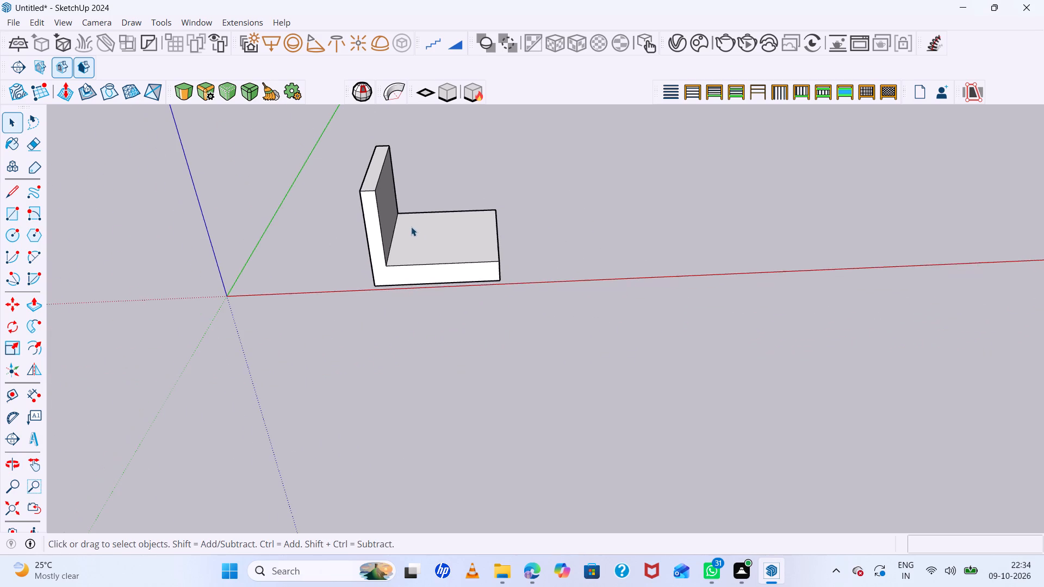
{"action": "scroll", "coordinate": [389, 176], "scroll_direction": "up", "scroll_amount": 1}
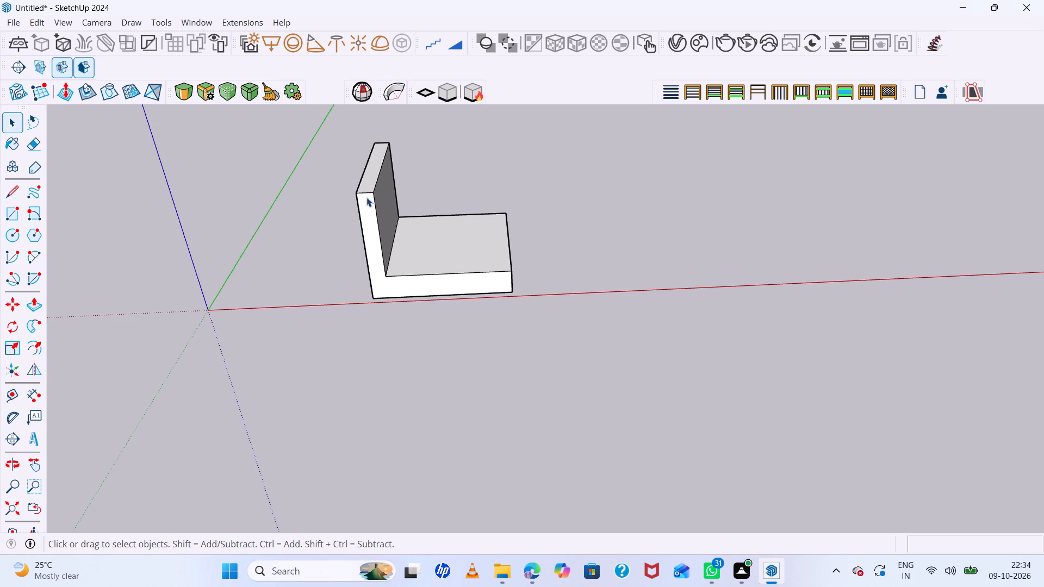
{"action": "middle_click_drag", "start_coordinate": [411, 214], "coordinate": [289, 236]}
{"action": "scroll", "coordinate": [449, 161], "scroll_direction": "up", "scroll_amount": 6}
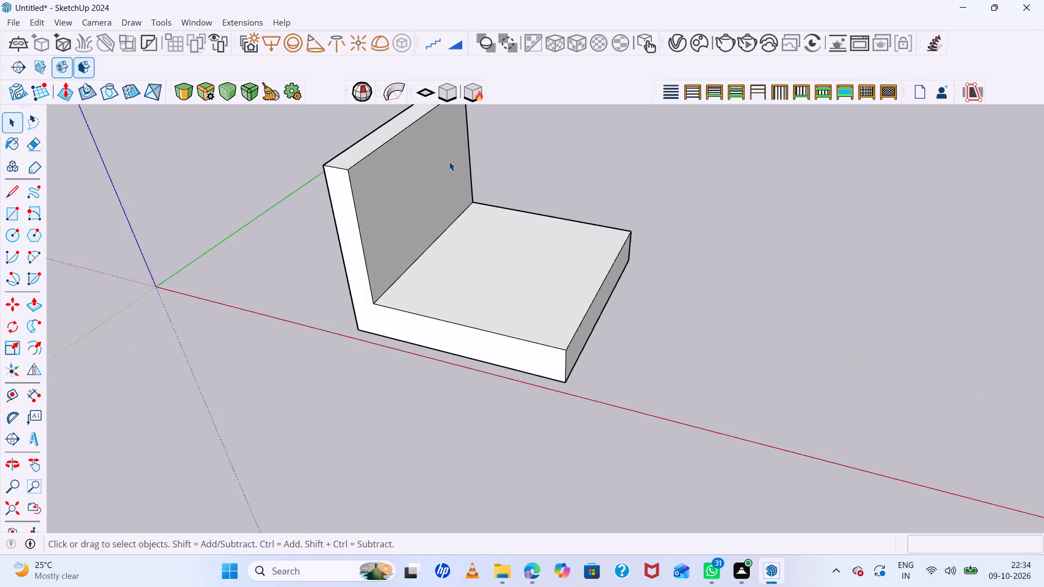
{"action": "scroll", "coordinate": [408, 168], "scroll_direction": "down", "scroll_amount": 4}
{"action": "scroll", "coordinate": [401, 140], "scroll_direction": "up", "scroll_amount": 4}
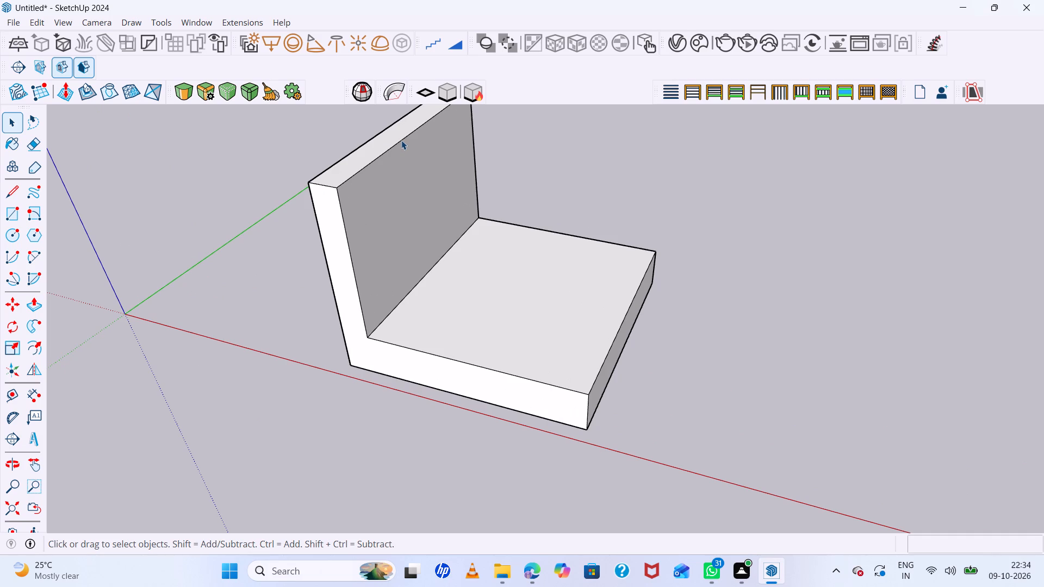
{"action": "scroll", "coordinate": [344, 152], "scroll_direction": "down", "scroll_amount": 8}
{"action": "middle_click_drag", "start_coordinate": [362, 168], "coordinate": [354, 159]}
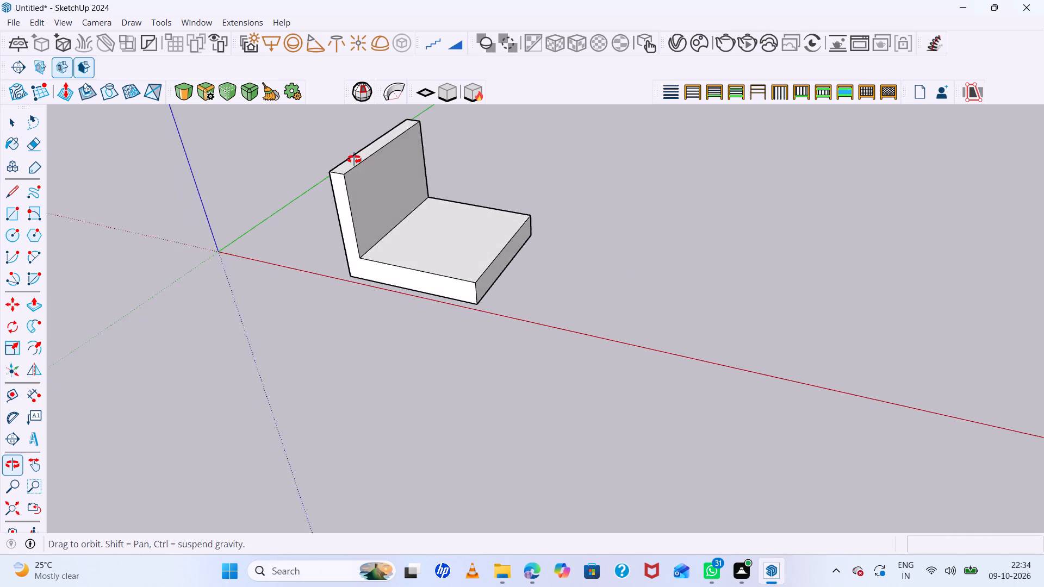
{"action": "middle_click_drag", "start_coordinate": [354, 159], "coordinate": [328, 147]}
{"action": "scroll", "coordinate": [335, 149], "scroll_direction": "up", "scroll_amount": 10}
Open the block's group and draw a rectangular strip about 23' 6" by 218' 2" along the top edge of the upright wall's inner face.
{"action": "left_click", "coordinate": [391, 172]}
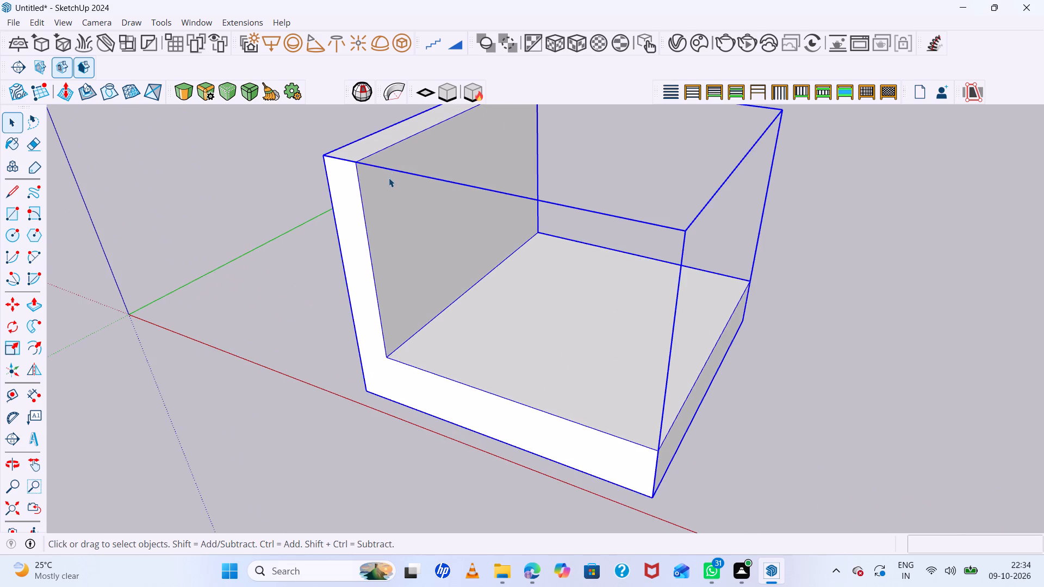
{"action": "double_click", "coordinate": [389, 180]}
{"action": "double_click", "coordinate": [383, 182]}
{"action": "left_click", "coordinate": [392, 201]}
{"action": "double_click", "coordinate": [391, 202]}
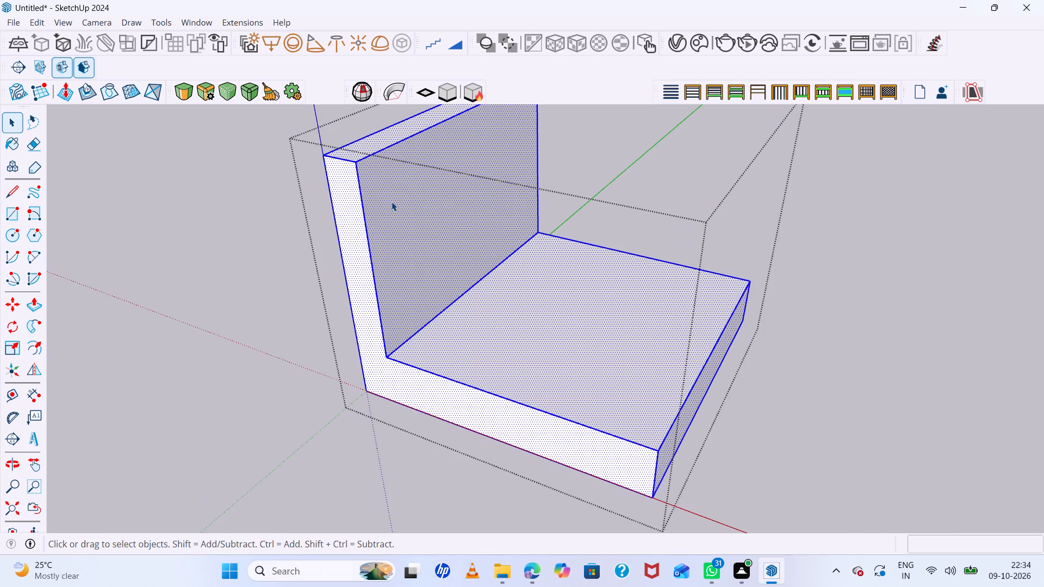
{"action": "scroll", "coordinate": [389, 195], "scroll_direction": "up", "scroll_amount": 2}
{"action": "left_click", "coordinate": [390, 194]}
{"action": "scroll", "coordinate": [387, 184], "scroll_direction": "up", "scroll_amount": 3}
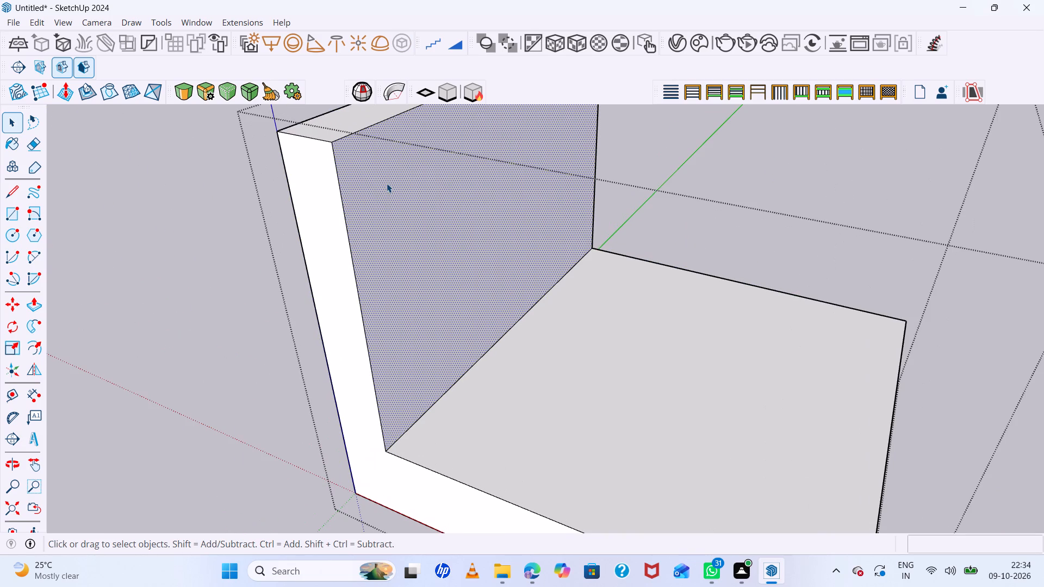
{"action": "key", "text": "r"}
{"action": "scroll", "coordinate": [350, 207], "scroll_direction": "down", "scroll_amount": 5}
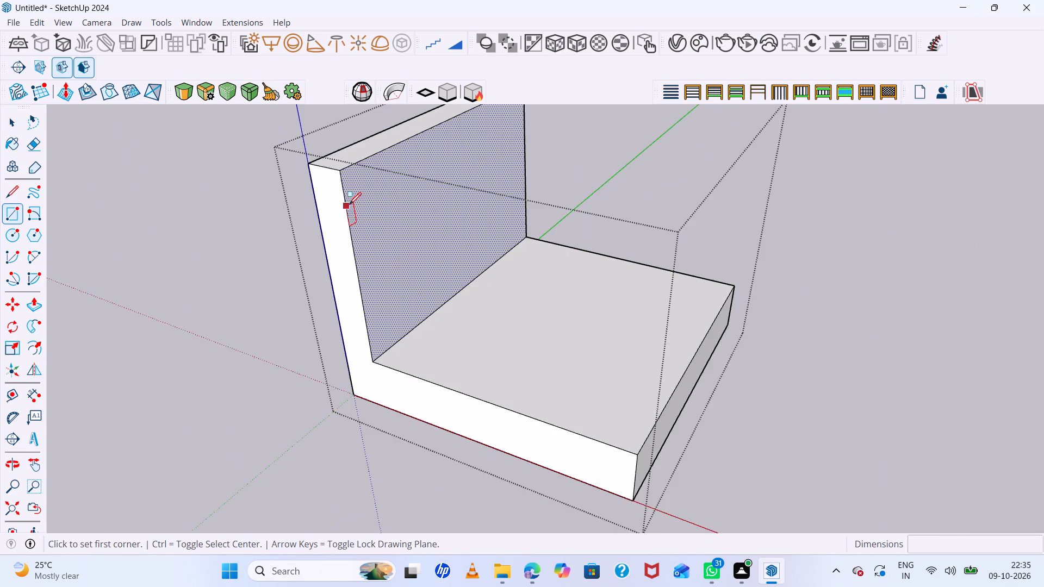
{"action": "scroll", "coordinate": [349, 204], "scroll_direction": "down", "scroll_amount": 5}
{"action": "scroll", "coordinate": [367, 180], "scroll_direction": "up", "scroll_amount": 10}
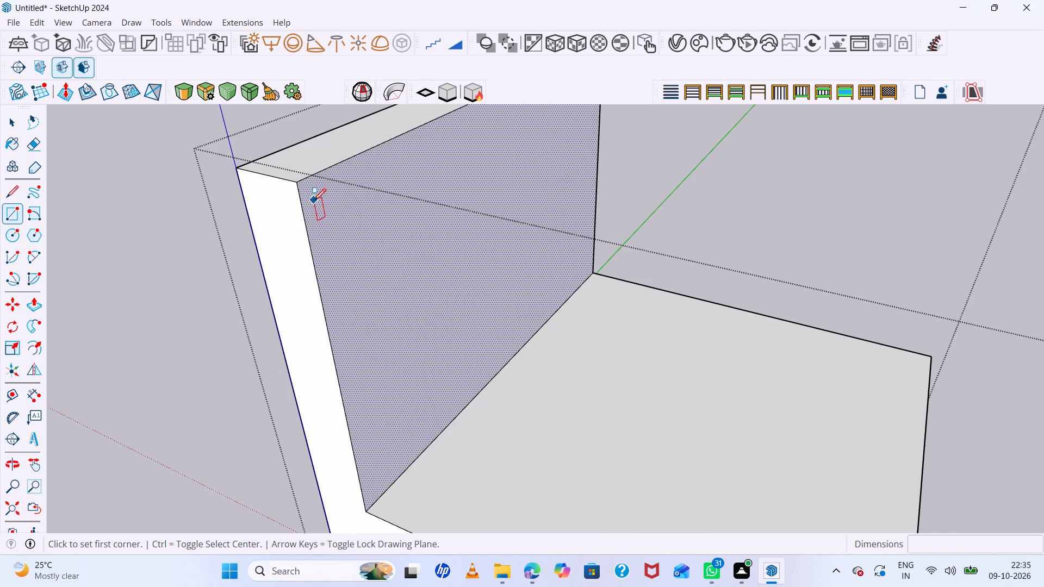
{"action": "left_click_drag", "start_coordinate": [298, 183], "coordinate": [304, 186]}
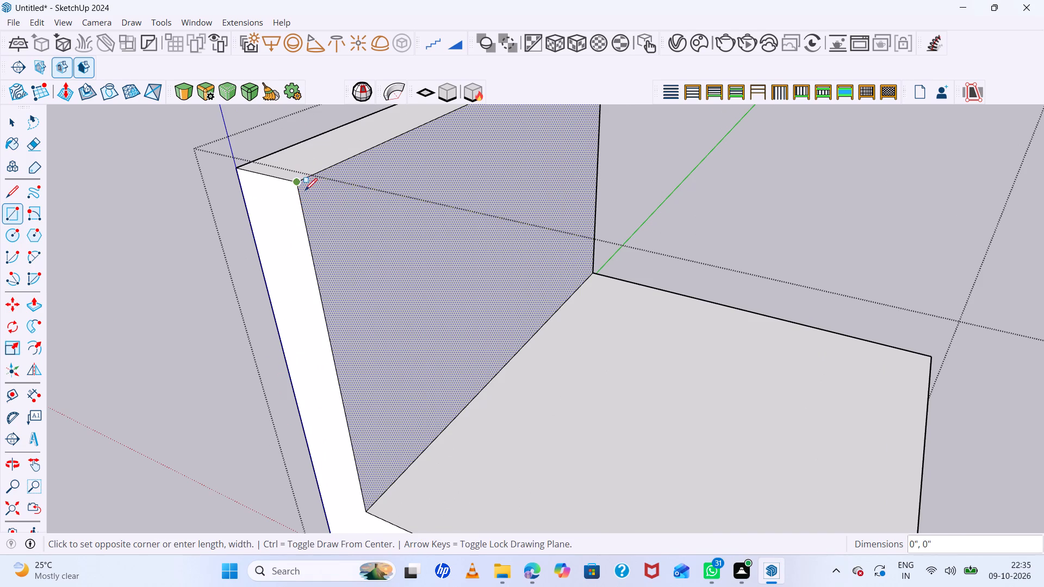
{"action": "scroll", "coordinate": [448, 219], "scroll_direction": "down", "scroll_amount": 10}
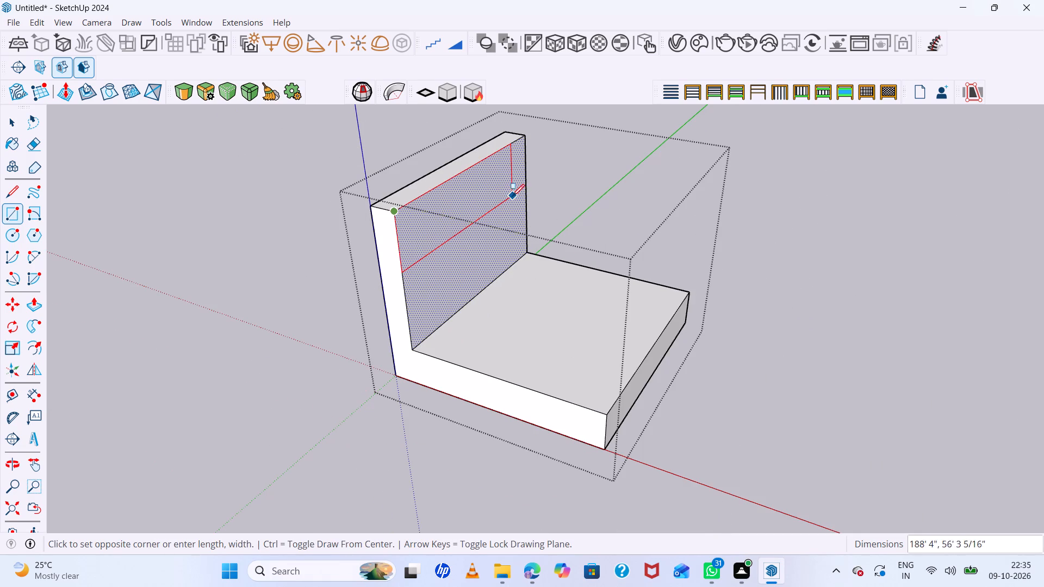
{"action": "left_click", "coordinate": [524, 157]}
{"action": "key", "text": "space"}
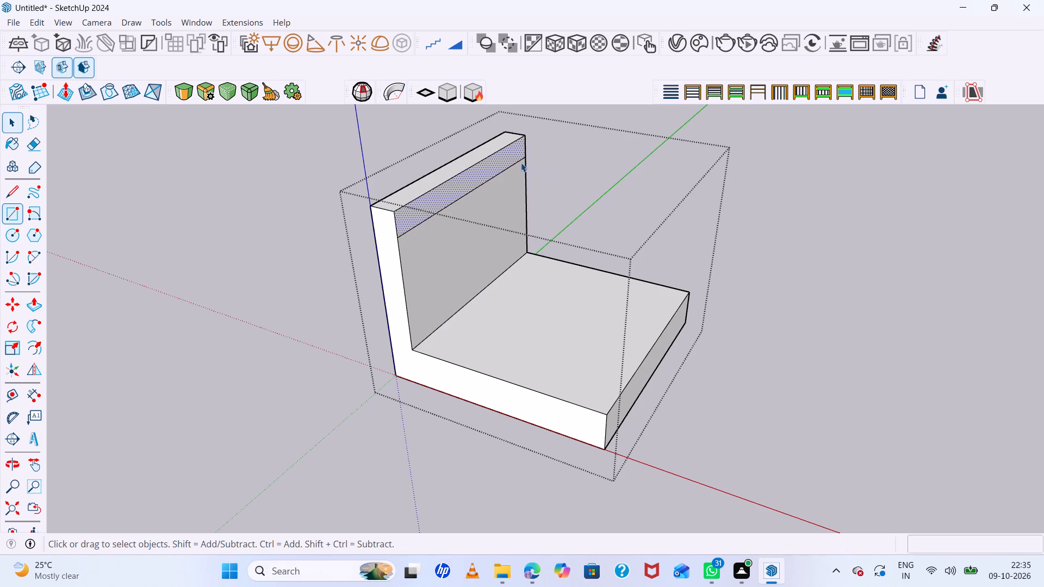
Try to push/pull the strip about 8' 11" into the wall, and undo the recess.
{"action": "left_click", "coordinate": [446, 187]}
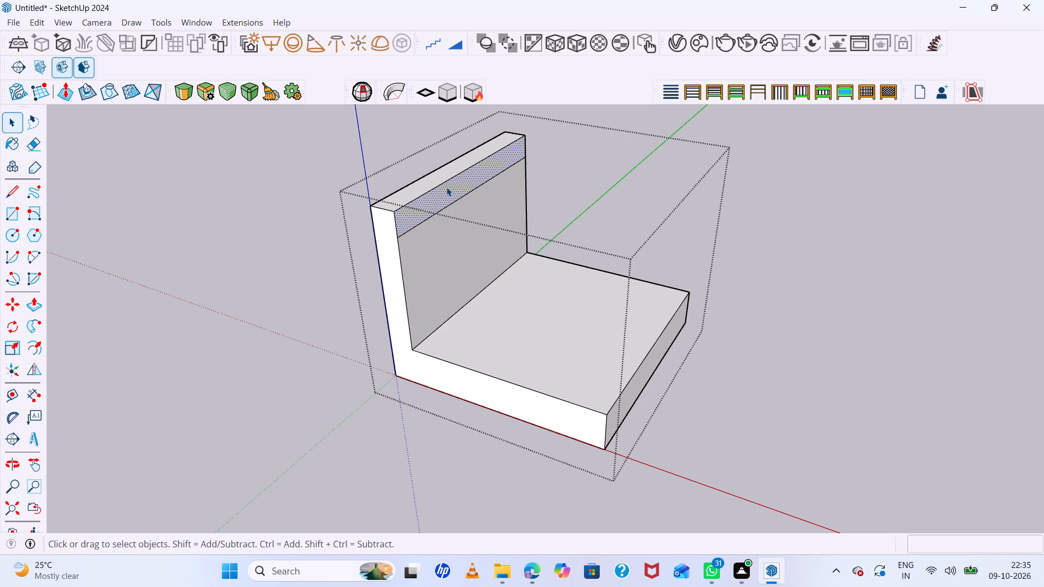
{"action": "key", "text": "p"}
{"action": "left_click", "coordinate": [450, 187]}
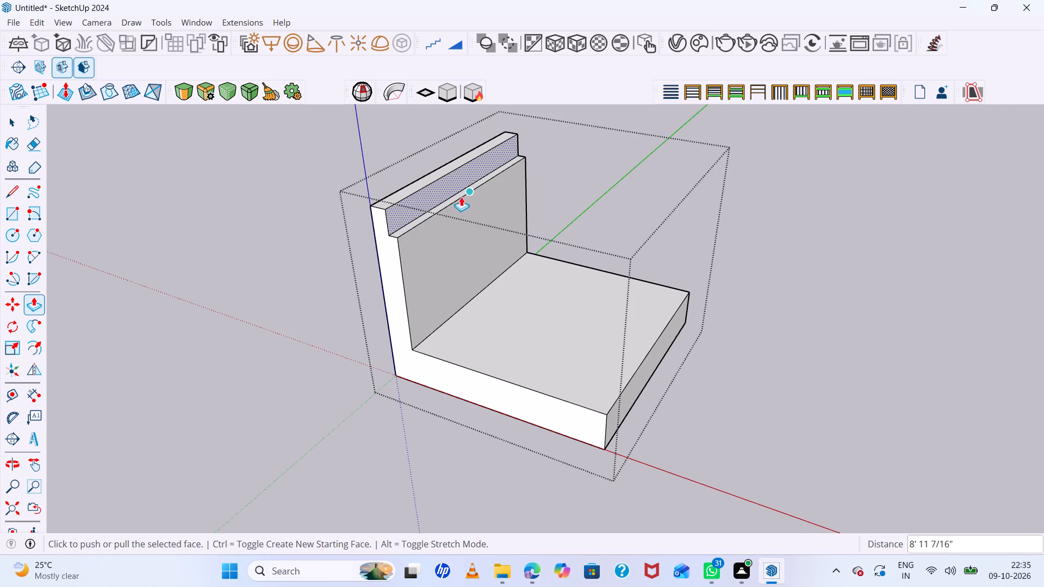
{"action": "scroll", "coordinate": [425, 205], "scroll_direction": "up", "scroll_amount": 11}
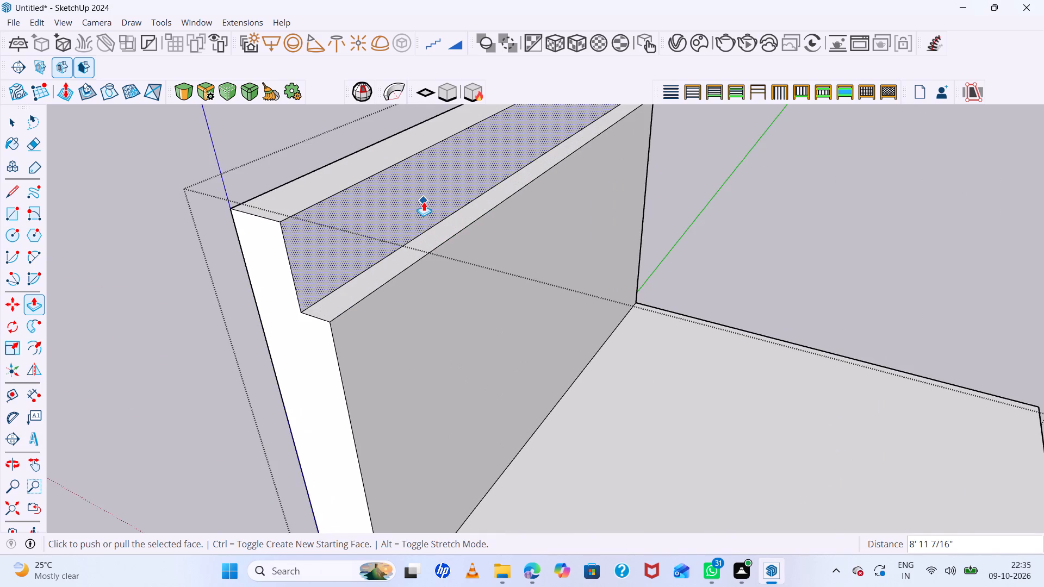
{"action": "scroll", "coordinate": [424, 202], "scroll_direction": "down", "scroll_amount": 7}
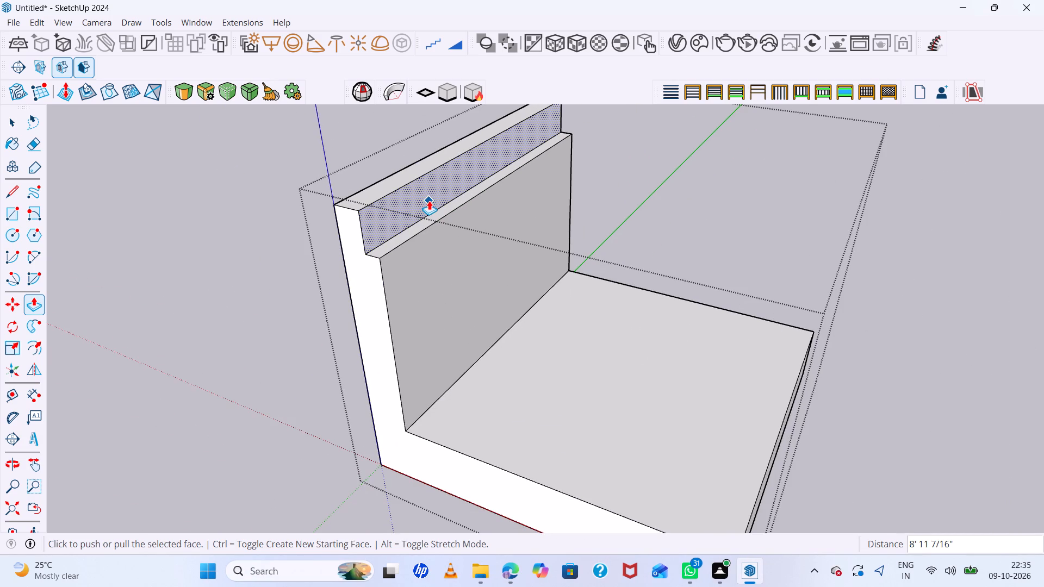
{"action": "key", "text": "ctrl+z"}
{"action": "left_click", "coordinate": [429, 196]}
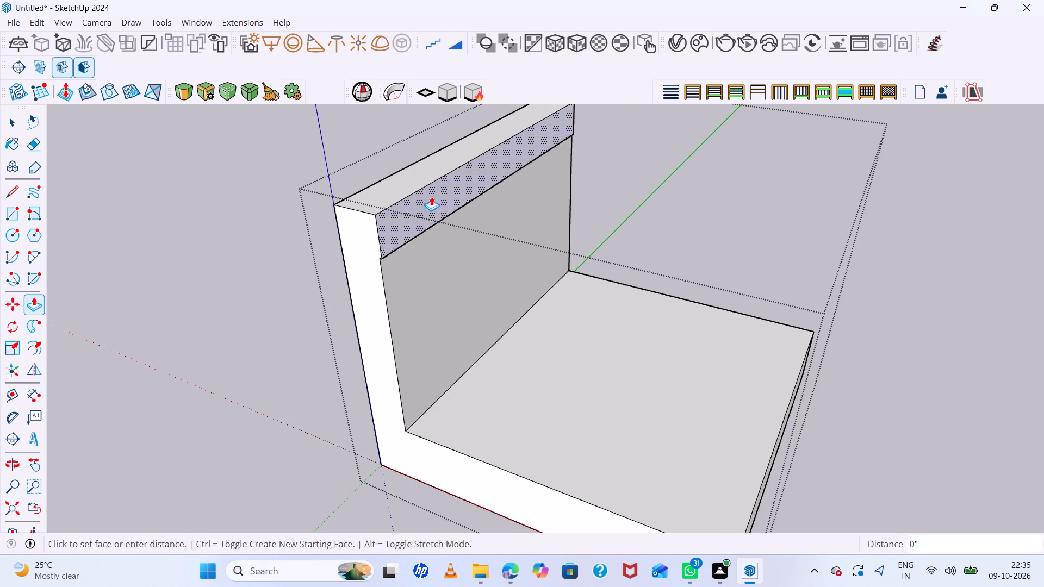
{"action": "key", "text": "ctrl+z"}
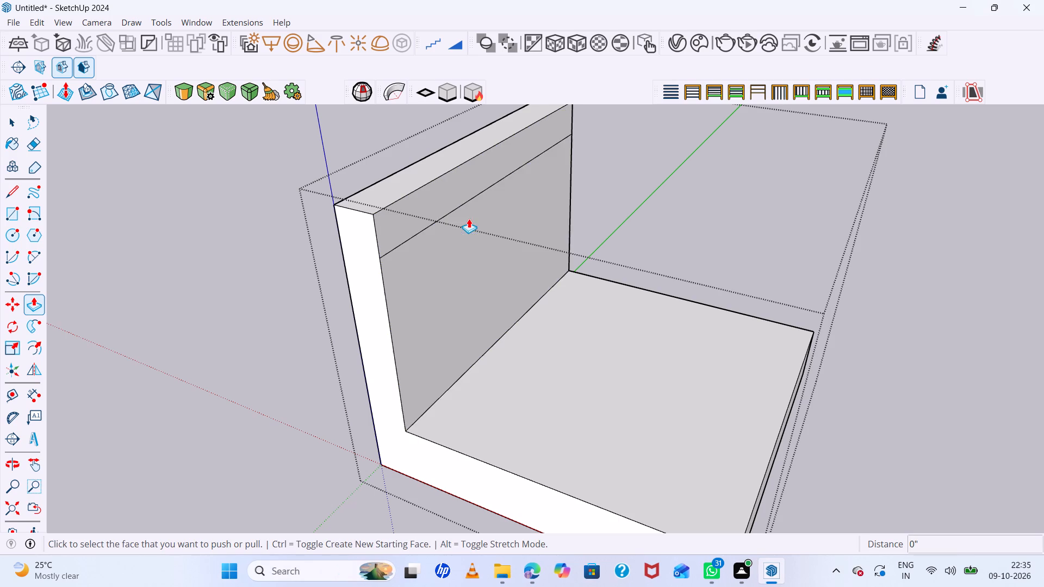
Push/pull the strip outward about 38' 7" over the slab to form an overhanging ledge.
{"action": "left_click", "coordinate": [442, 186]}
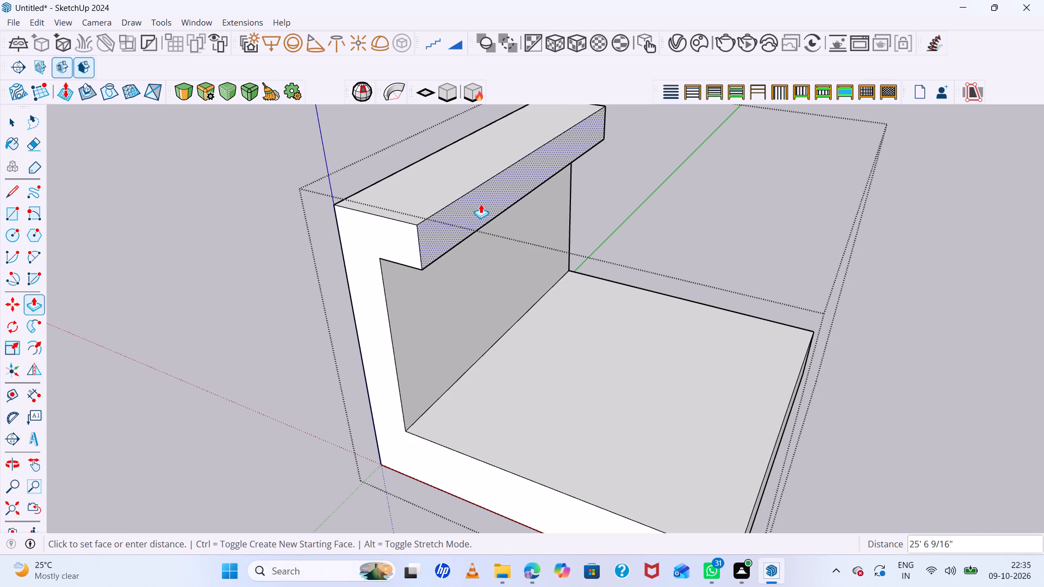
{"action": "scroll", "coordinate": [481, 204], "scroll_direction": "down", "scroll_amount": 4}
{"action": "scroll", "coordinate": [481, 204], "scroll_direction": "up", "scroll_amount": 1}
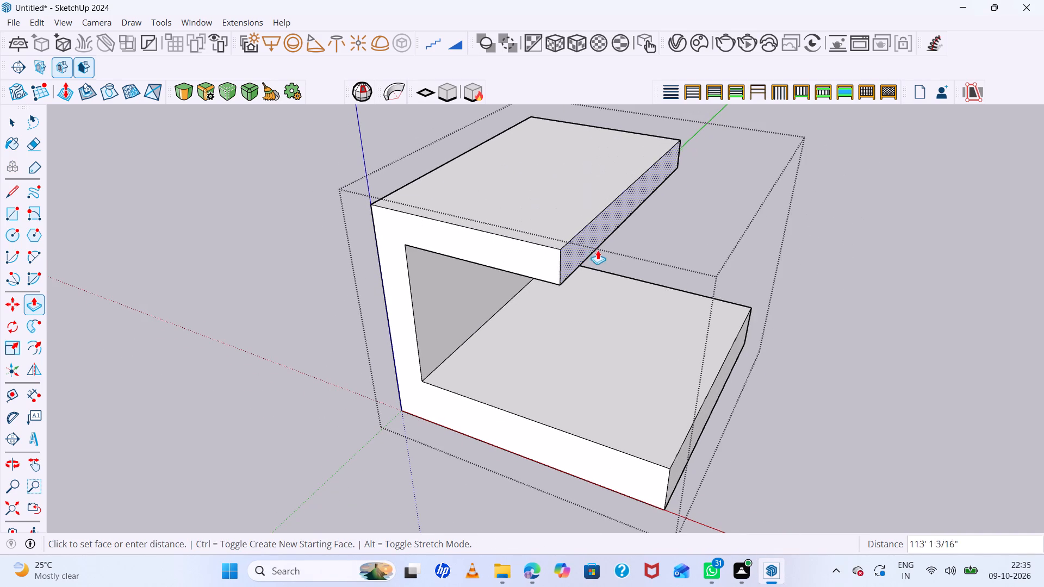
{"action": "scroll", "coordinate": [617, 255], "scroll_direction": "down", "scroll_amount": 5}
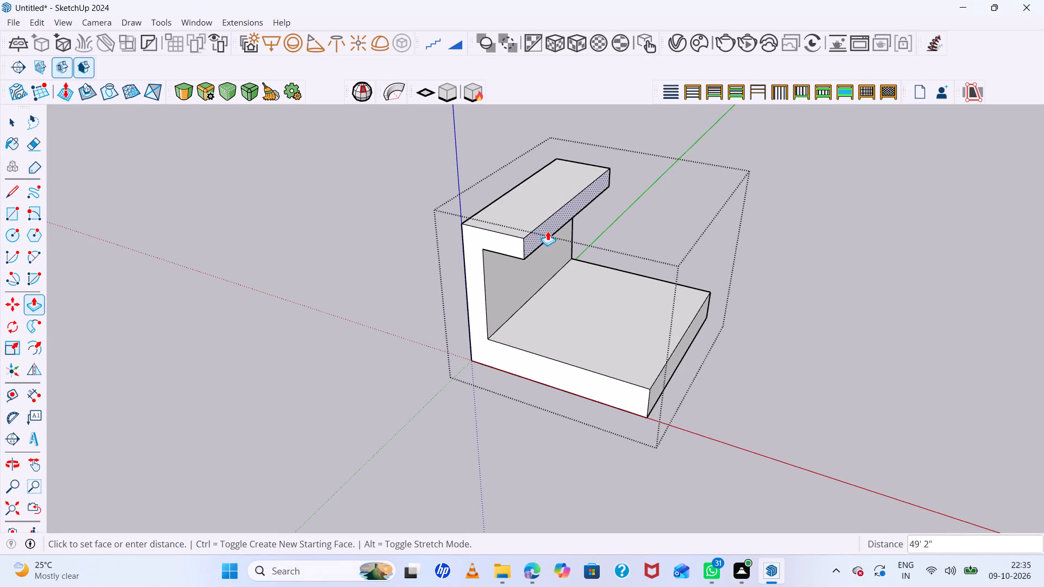
{"action": "middle_click_drag", "start_coordinate": [551, 233], "coordinate": [504, 150]}
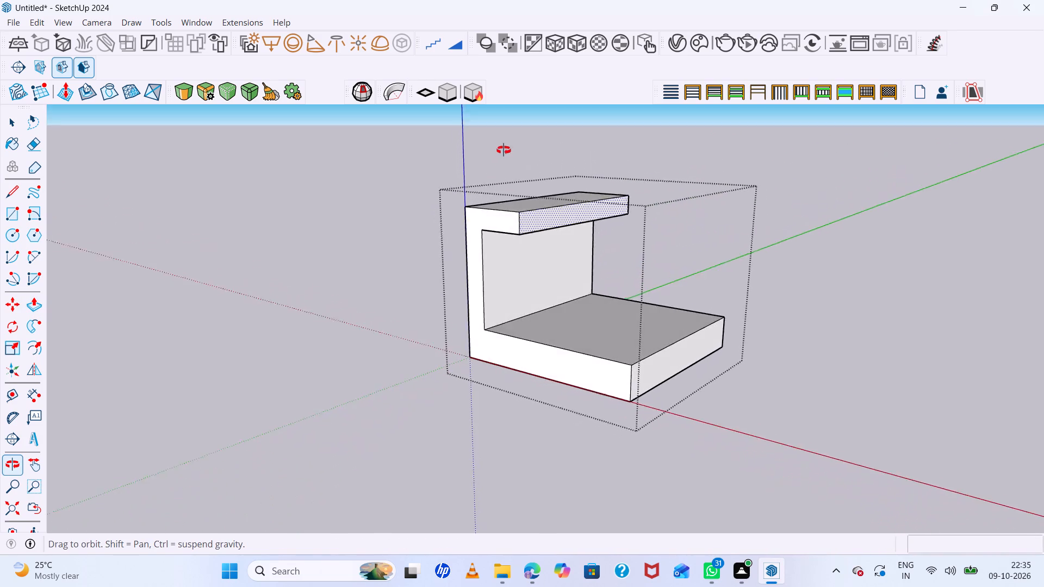
{"action": "middle_click_drag", "start_coordinate": [504, 150], "coordinate": [589, 212]}
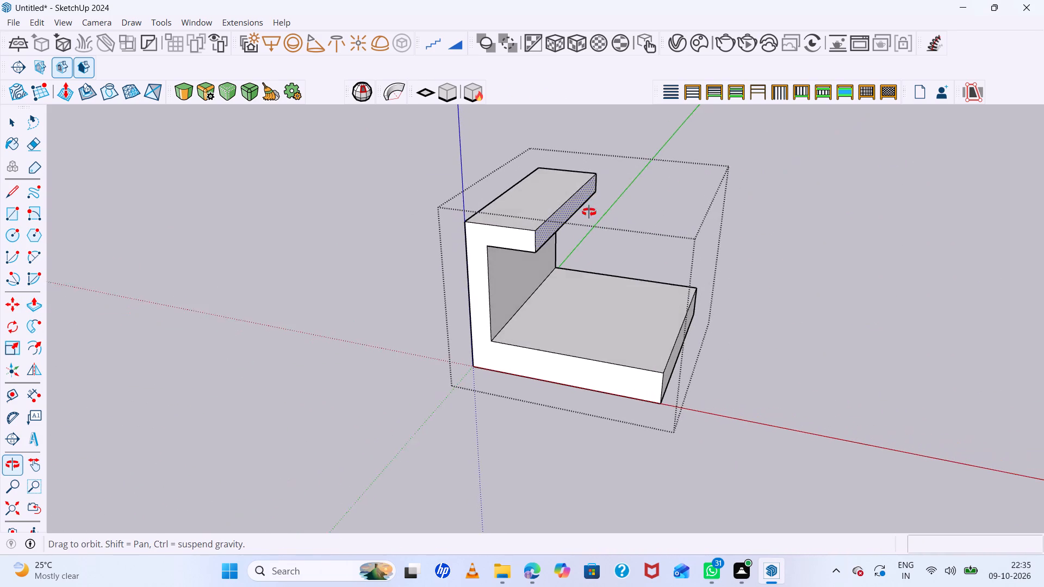
{"action": "middle_click_drag", "start_coordinate": [589, 212], "coordinate": [596, 220]}
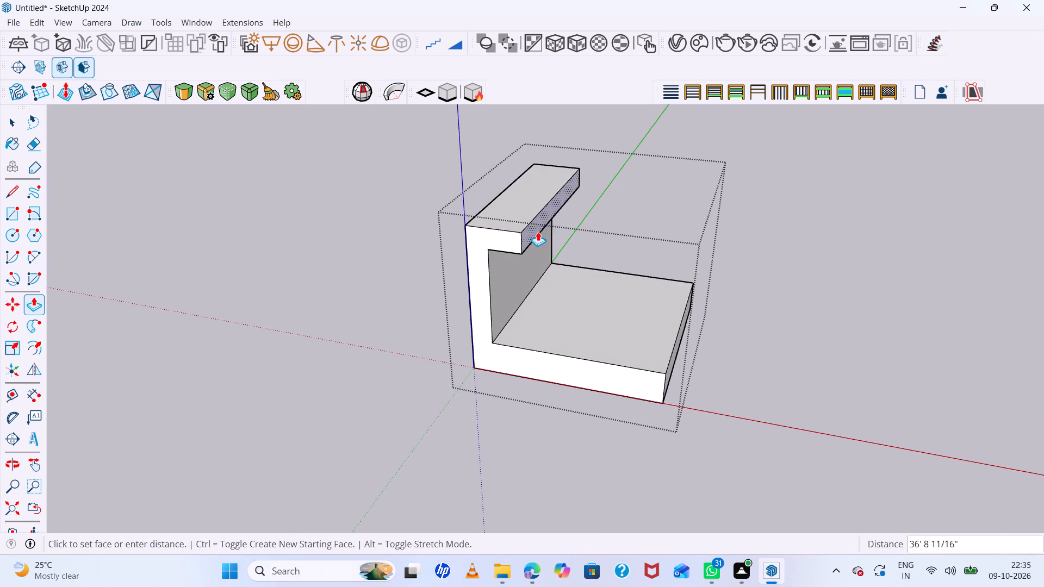
{"action": "left_click", "coordinate": [539, 227]}
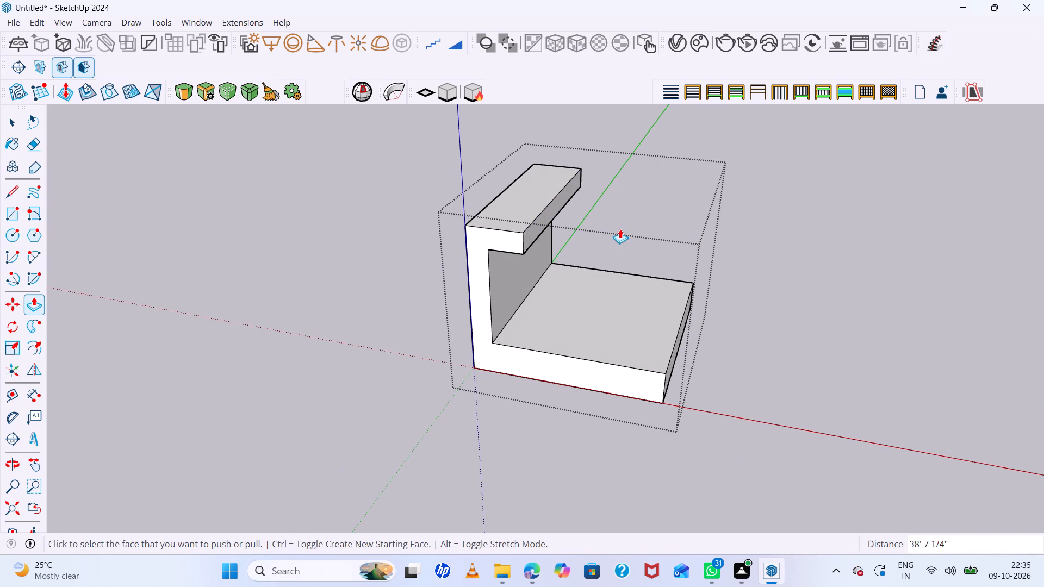
{"action": "key", "text": "space"}
Select the underside face of the overhanging ledge at the top of the wall.
{"action": "scroll", "coordinate": [548, 237], "scroll_direction": "down", "scroll_amount": 3}
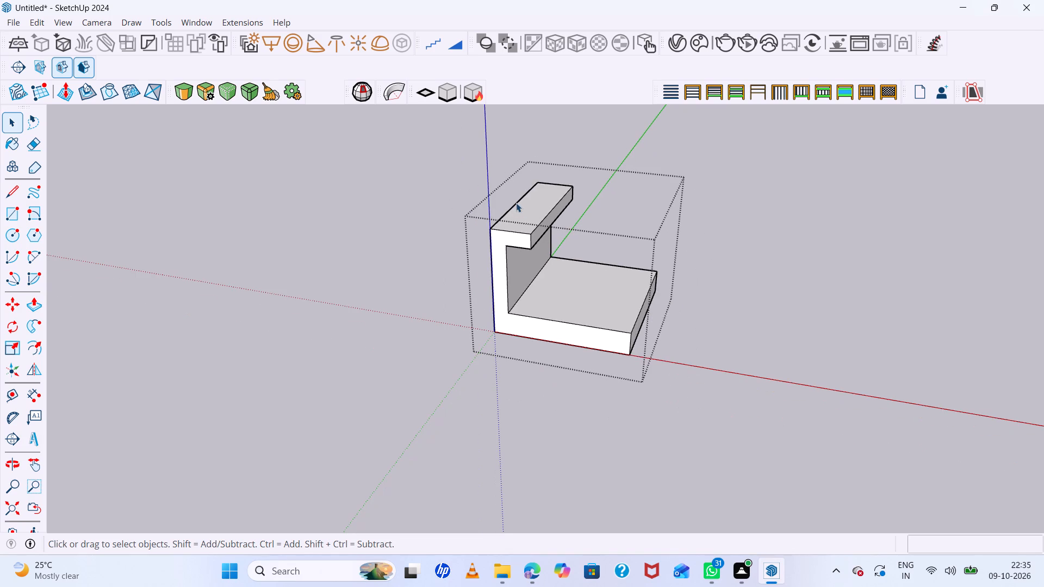
{"action": "scroll", "coordinate": [574, 232], "scroll_direction": "up", "scroll_amount": 1}
{"action": "middle_click_drag", "start_coordinate": [580, 230], "coordinate": [452, 189]}
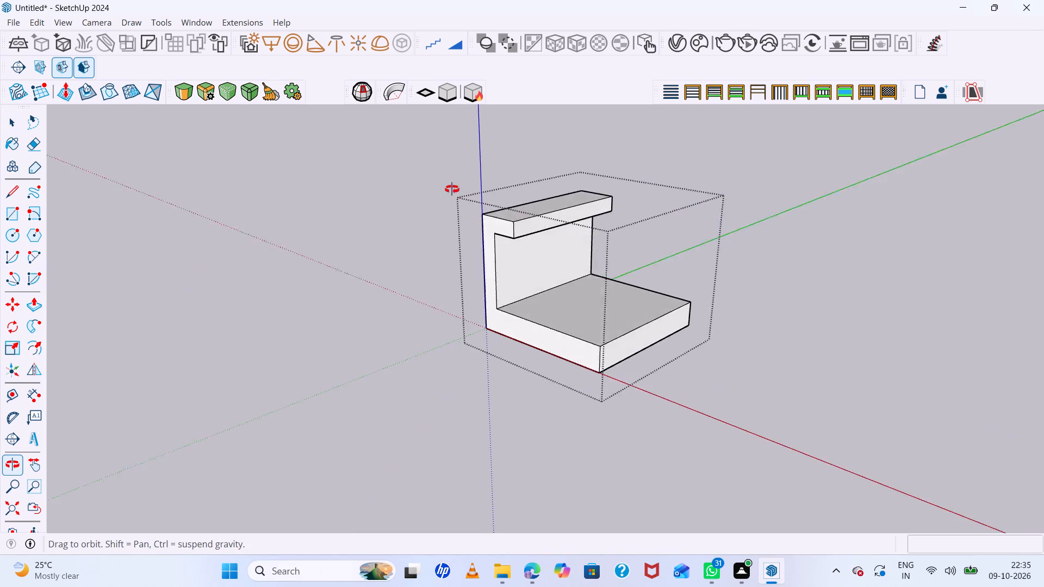
{"action": "middle_click_drag", "start_coordinate": [452, 189], "coordinate": [448, 123]}
{"action": "scroll", "coordinate": [566, 192], "scroll_direction": "up", "scroll_amount": 6}
{"action": "middle_click_drag", "start_coordinate": [532, 172], "coordinate": [516, 146]}
{"action": "middle_click_drag", "start_coordinate": [569, 242], "coordinate": [466, 138]}
{"action": "scroll", "coordinate": [447, 116], "scroll_direction": "up", "scroll_amount": 1}
{"action": "scroll", "coordinate": [519, 222], "scroll_direction": "up", "scroll_amount": 7}
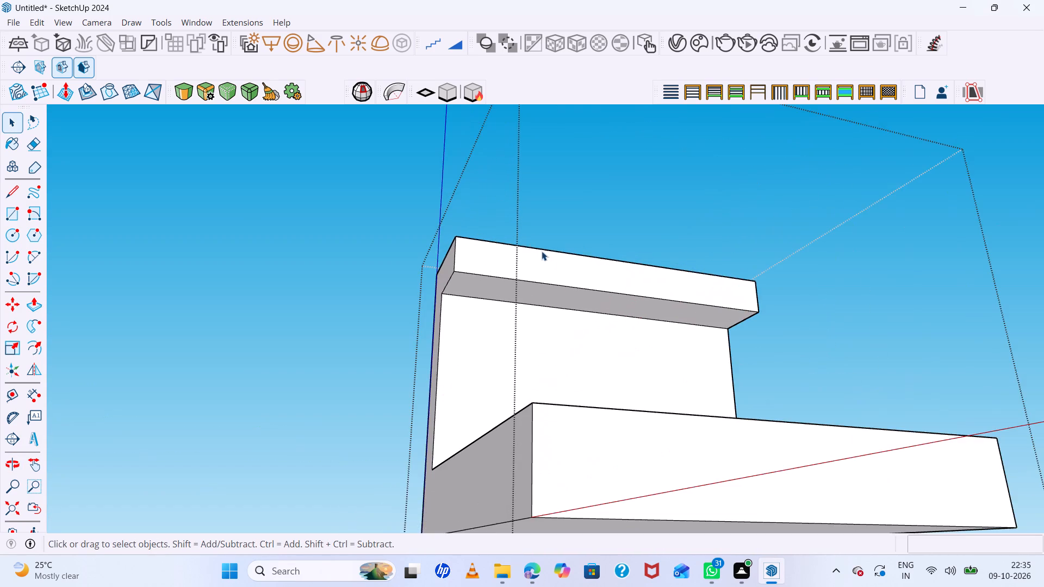
{"action": "scroll", "coordinate": [557, 271], "scroll_direction": "up", "scroll_amount": 3}
{"action": "left_click", "coordinate": [512, 311]}
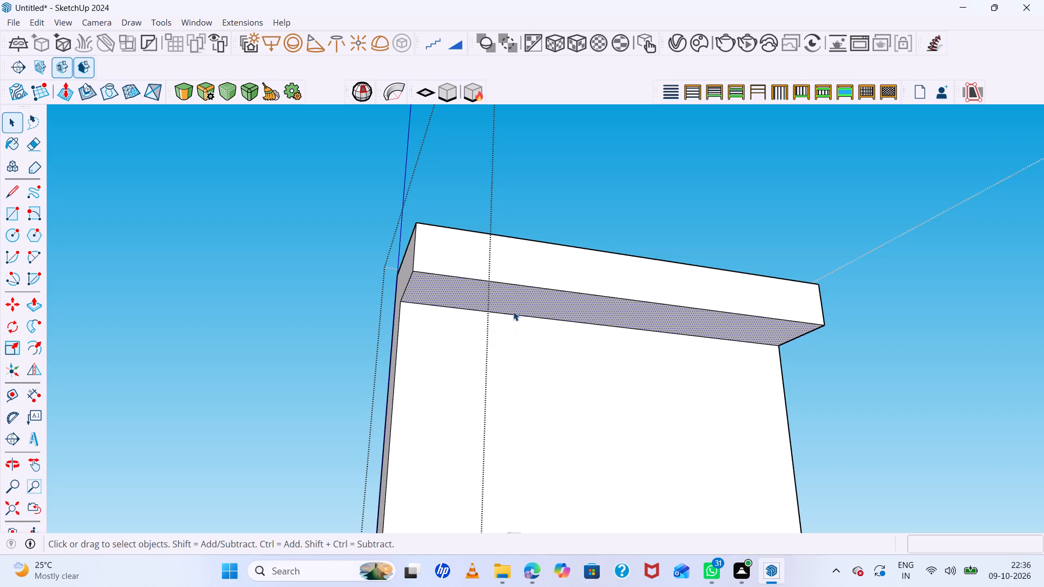
{"action": "left_click", "coordinate": [529, 213]}
{"action": "left_click", "coordinate": [584, 309]}
Open the V-Ray Asset Editor and purge the unused assets.
{"action": "left_click", "coordinate": [678, 46]}
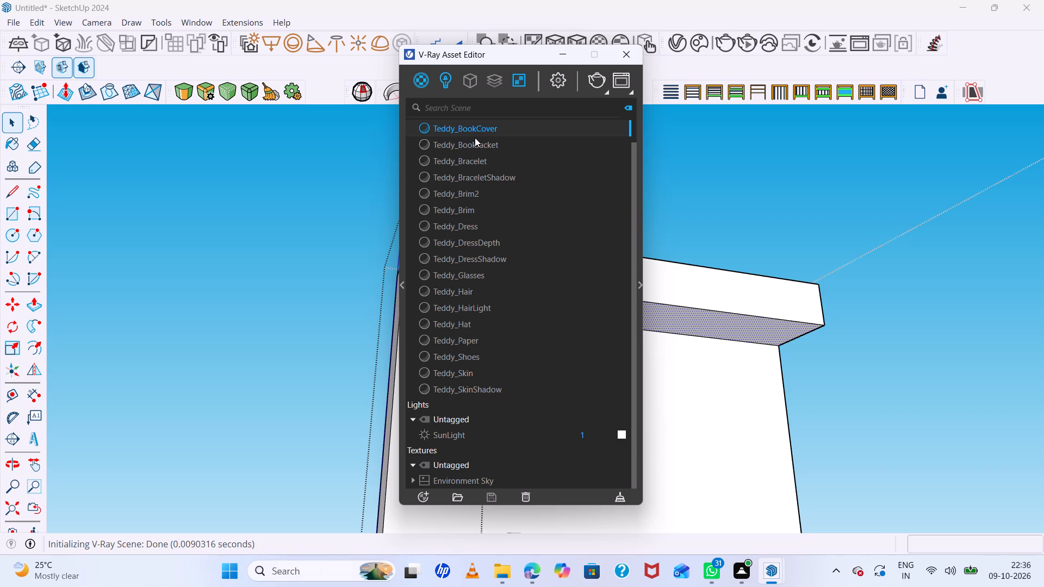
{"action": "scroll", "coordinate": [475, 142], "scroll_direction": "down", "scroll_amount": 7}
{"action": "scroll", "coordinate": [486, 242], "scroll_direction": "down", "scroll_amount": 7}
{"action": "scroll", "coordinate": [434, 373], "scroll_direction": "down", "scroll_amount": 4}
{"action": "left_click", "coordinate": [424, 388]}
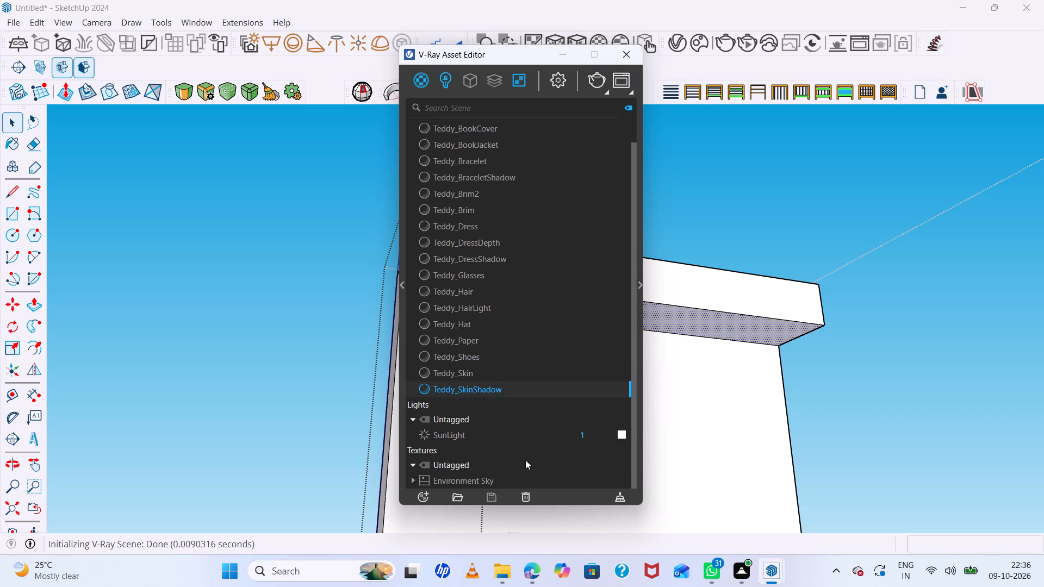
{"action": "left_click", "coordinate": [620, 497]}
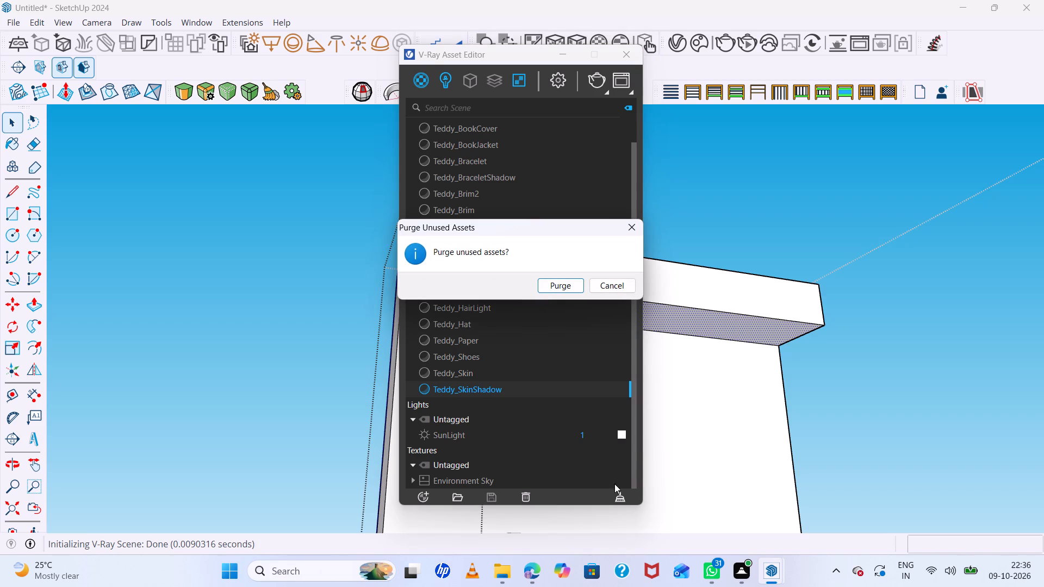
{"action": "left_click", "coordinate": [554, 283]}
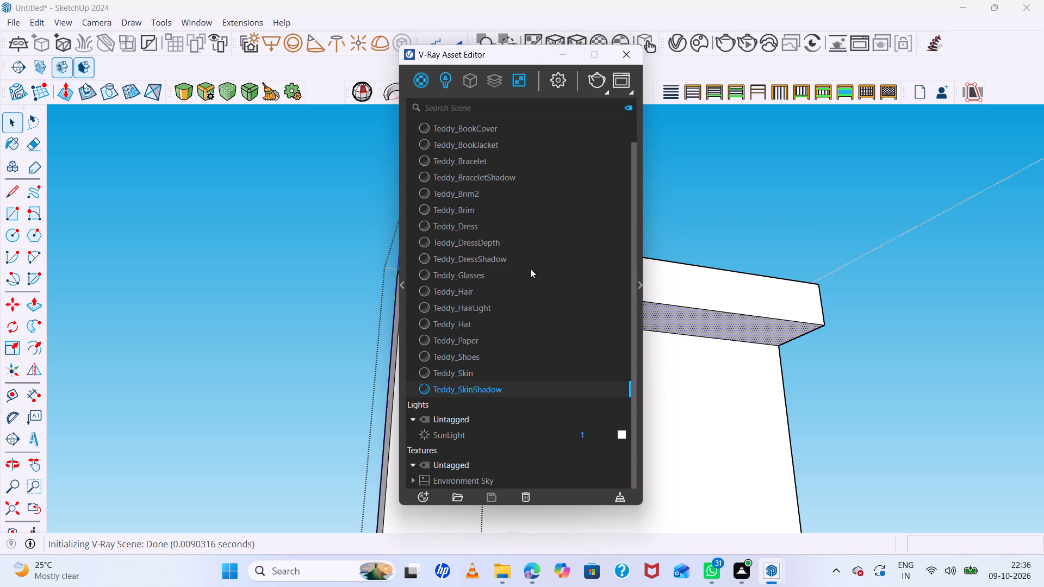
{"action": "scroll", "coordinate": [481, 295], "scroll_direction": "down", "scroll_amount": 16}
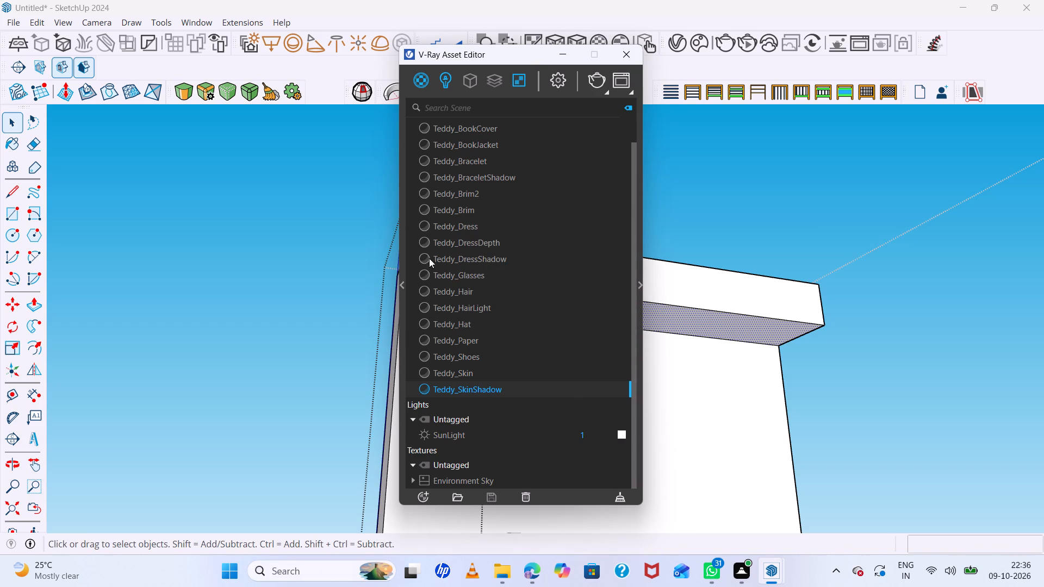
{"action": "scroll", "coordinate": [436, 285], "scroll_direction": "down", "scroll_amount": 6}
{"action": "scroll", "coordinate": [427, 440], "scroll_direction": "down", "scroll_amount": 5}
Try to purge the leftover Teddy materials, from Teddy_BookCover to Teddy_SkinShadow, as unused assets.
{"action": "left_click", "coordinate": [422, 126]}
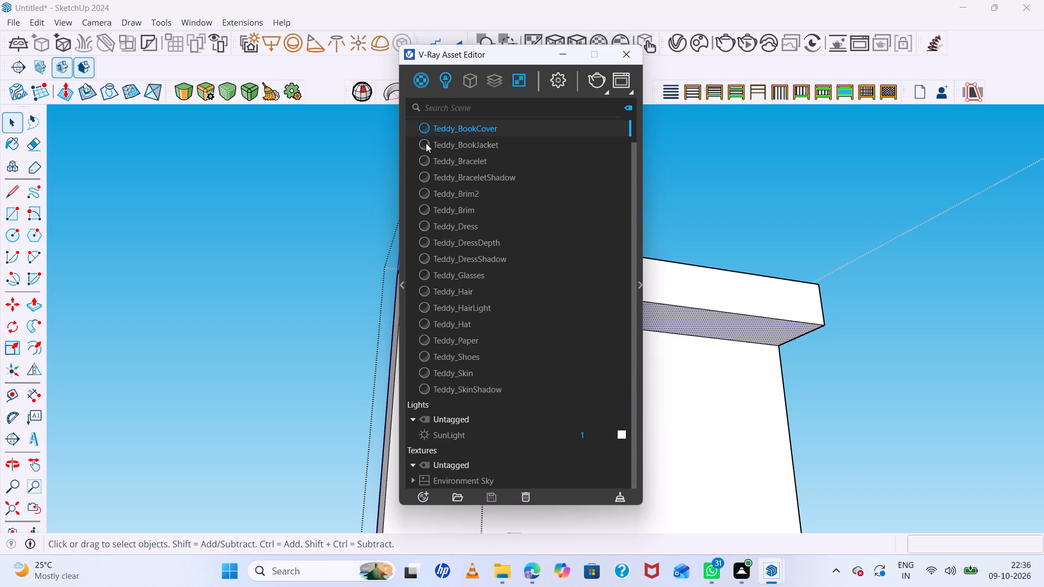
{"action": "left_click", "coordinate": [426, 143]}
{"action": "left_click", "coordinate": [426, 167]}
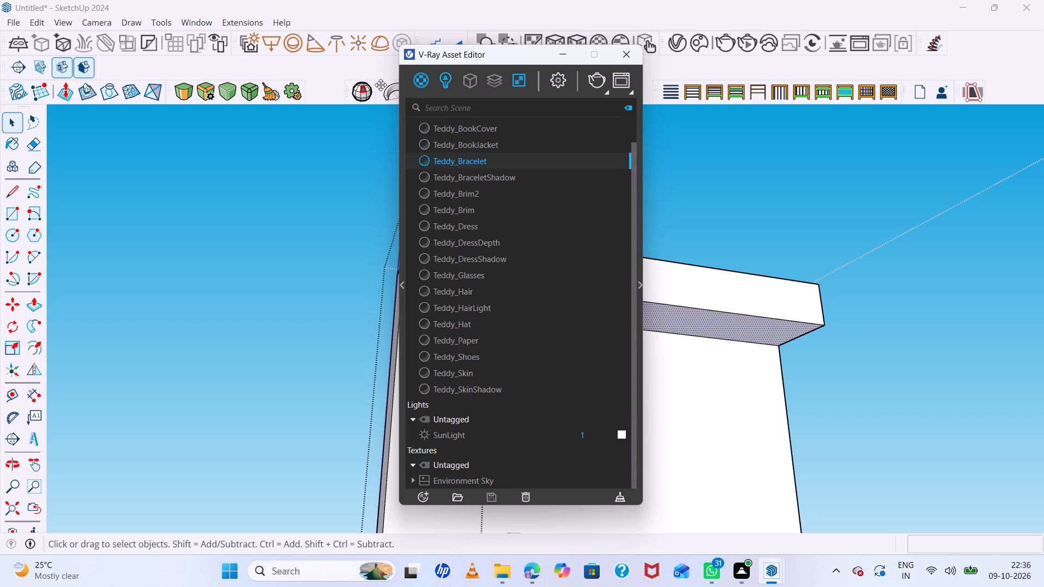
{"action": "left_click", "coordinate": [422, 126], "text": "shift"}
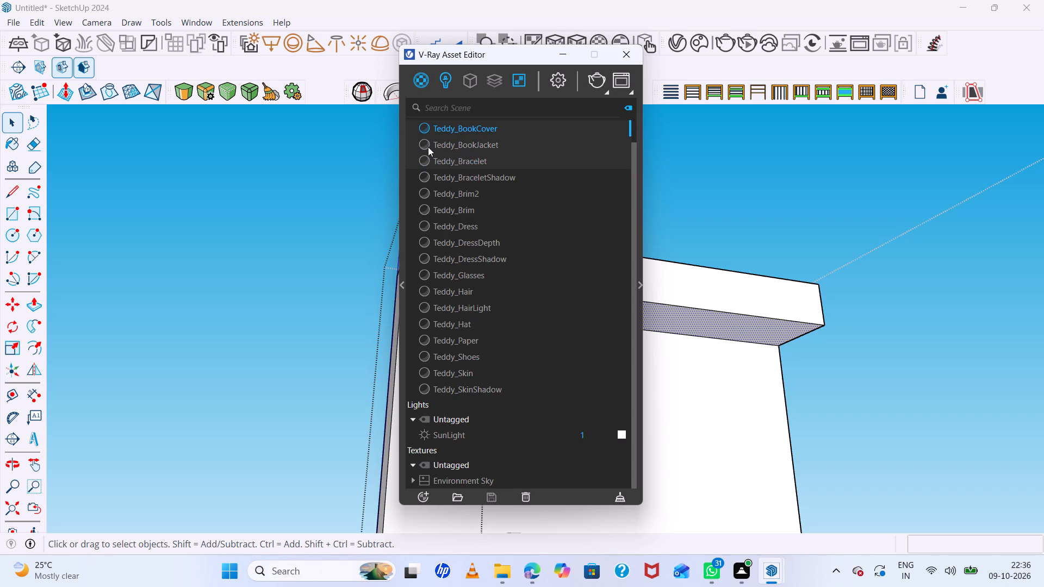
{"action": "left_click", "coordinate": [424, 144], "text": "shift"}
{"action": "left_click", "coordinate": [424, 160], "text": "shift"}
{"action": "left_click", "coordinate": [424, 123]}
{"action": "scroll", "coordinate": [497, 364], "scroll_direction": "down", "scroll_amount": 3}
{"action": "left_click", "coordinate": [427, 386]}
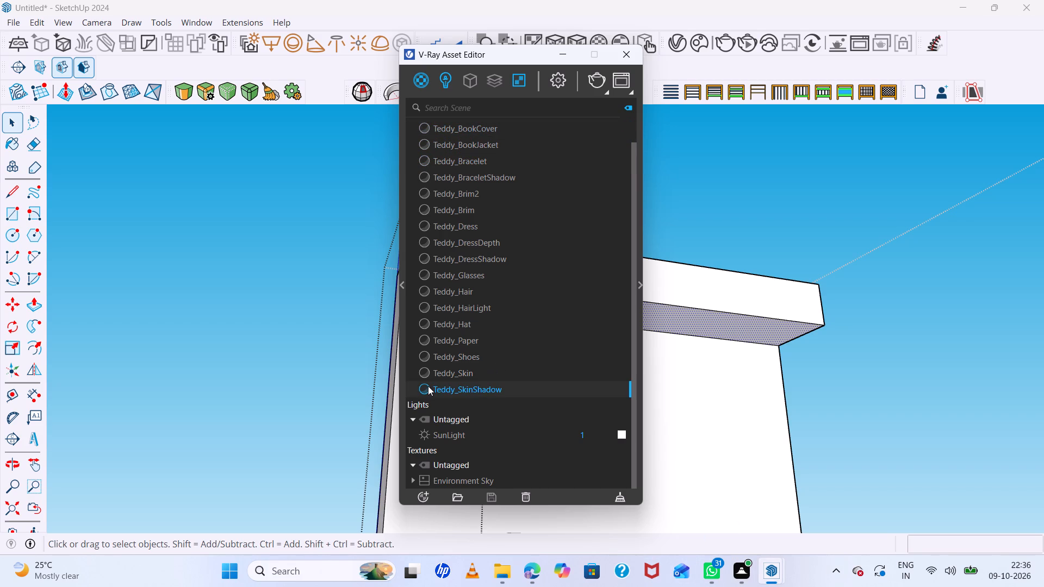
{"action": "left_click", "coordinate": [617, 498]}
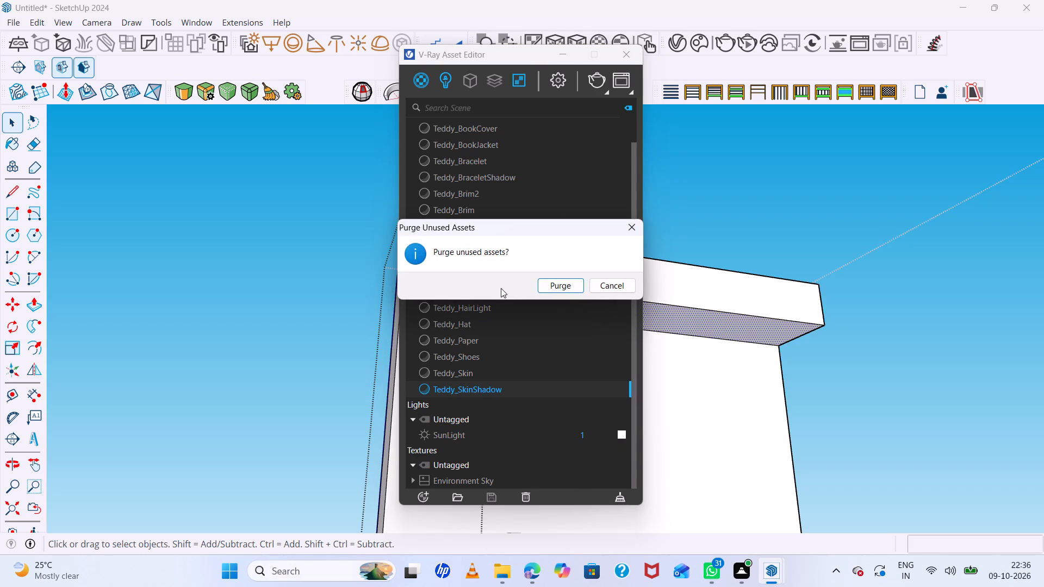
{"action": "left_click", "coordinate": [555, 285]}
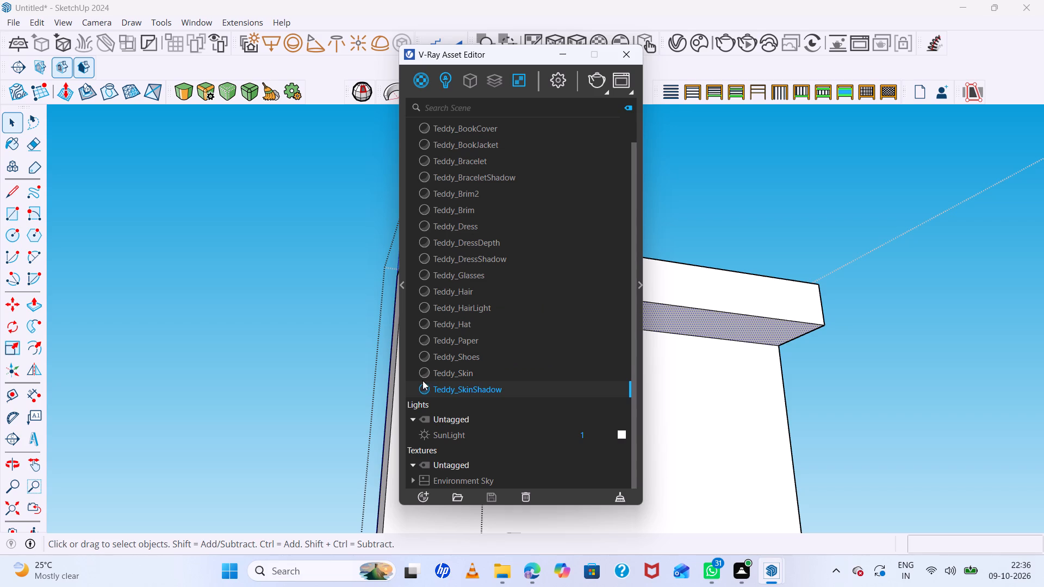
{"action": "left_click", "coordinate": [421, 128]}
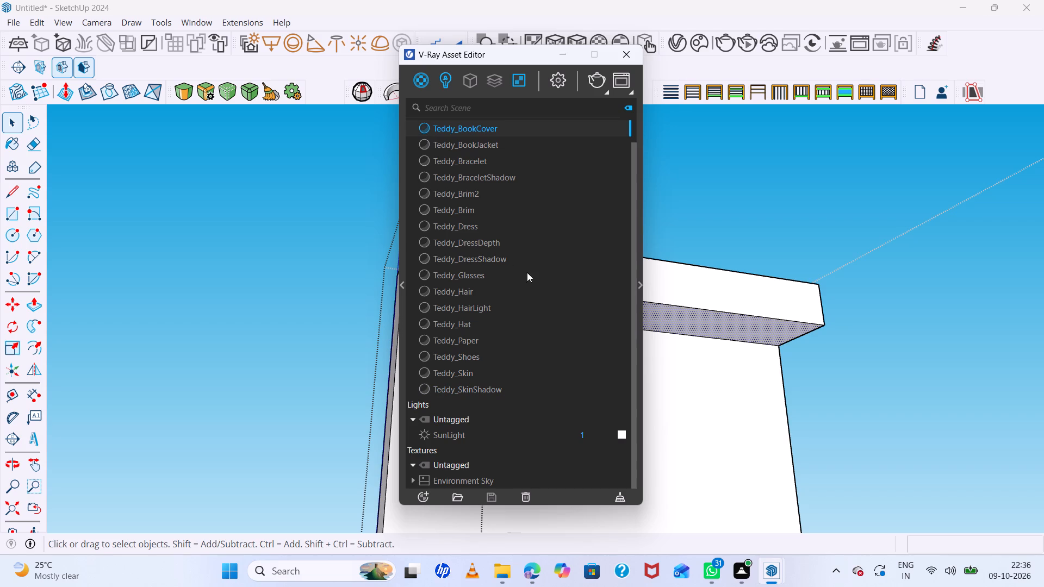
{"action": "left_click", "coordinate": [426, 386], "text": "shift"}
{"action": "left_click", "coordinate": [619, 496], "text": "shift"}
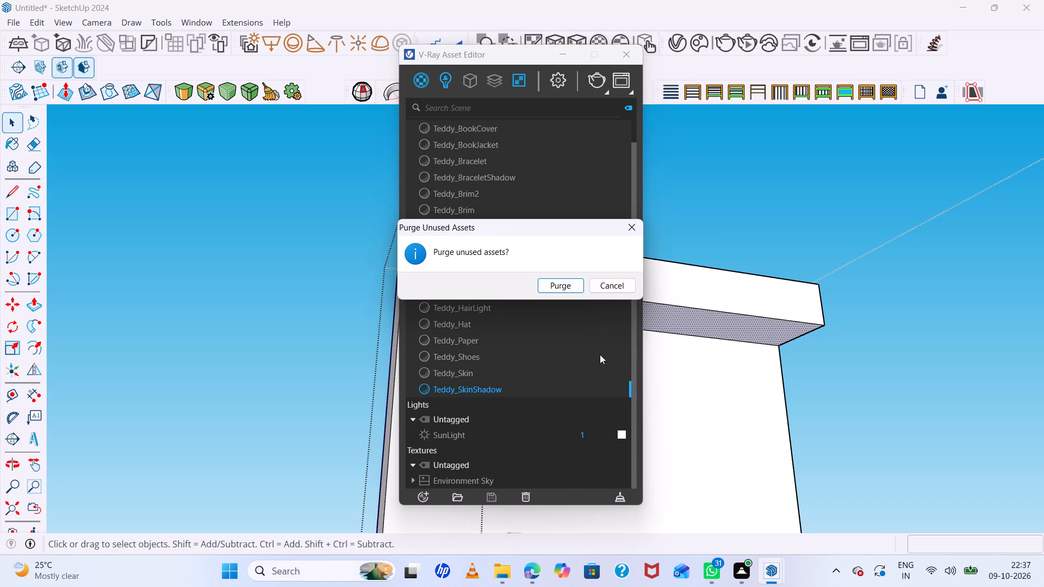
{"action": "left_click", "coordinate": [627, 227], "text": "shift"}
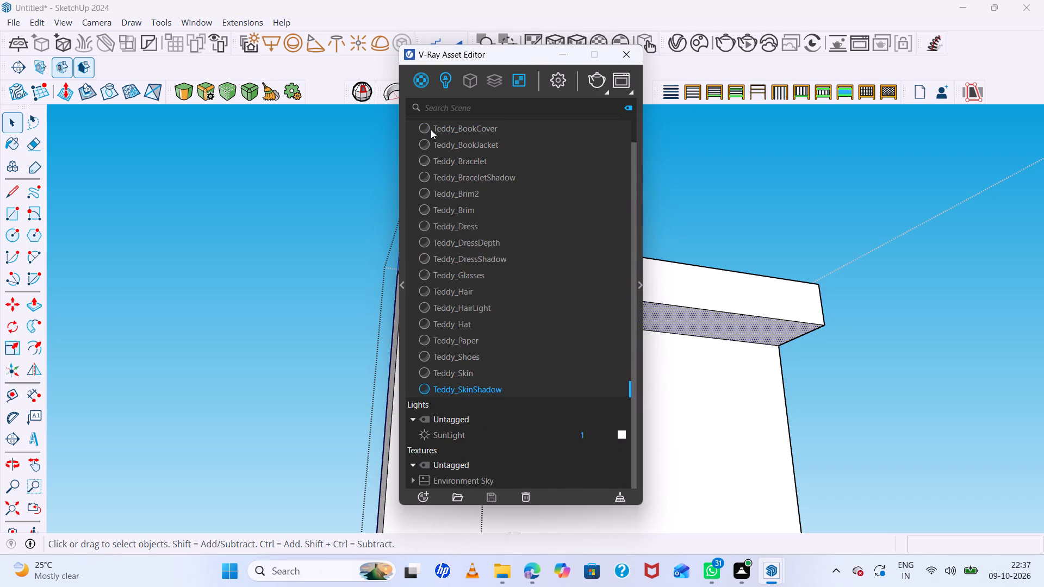
Delete all the Teddy materials, from Teddy_BookCover through Teddy_SkinShadow, from the V-Ray scene.
{"action": "left_click", "coordinate": [425, 126]}
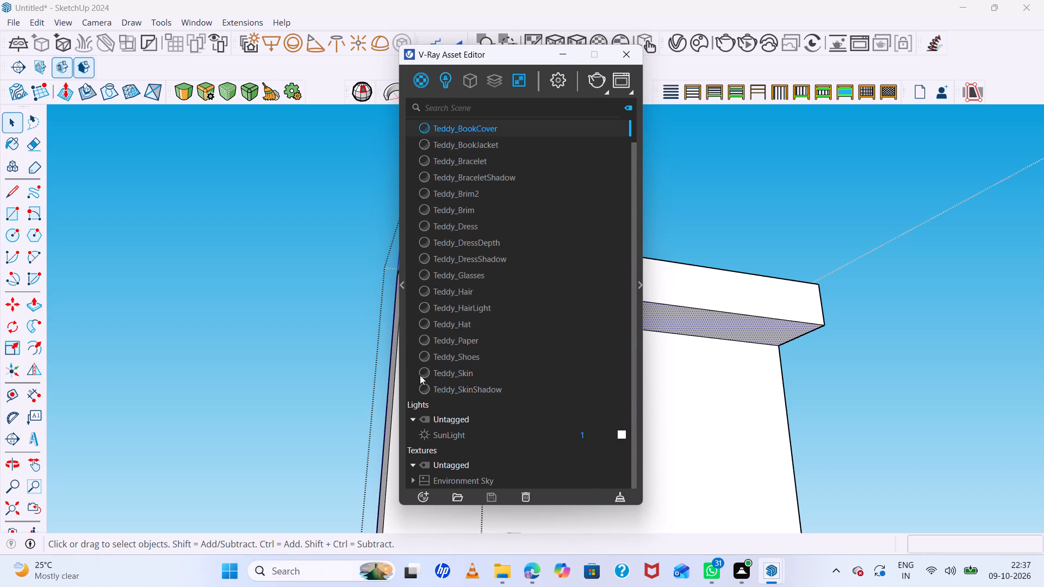
{"action": "left_click", "coordinate": [423, 388], "text": "shift"}
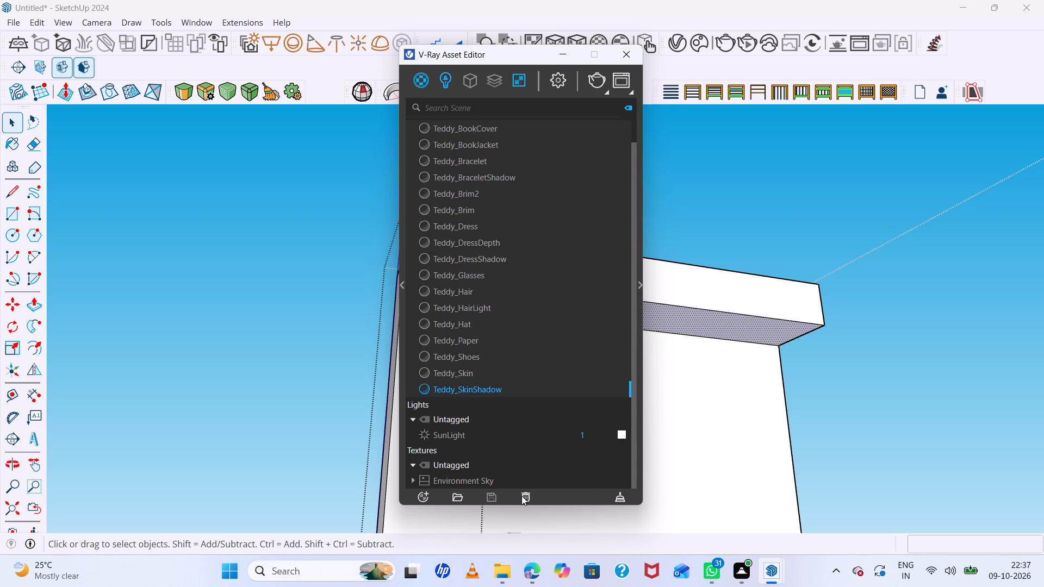
{"action": "left_click", "coordinate": [525, 496], "text": "shift"}
{"action": "left_click", "coordinate": [558, 288], "text": "shift"}
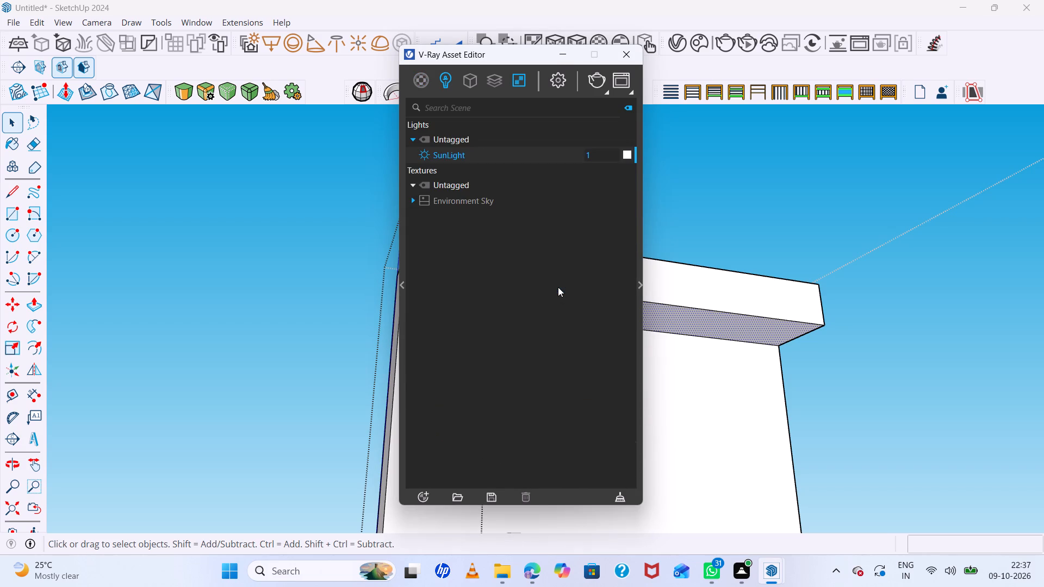
{"action": "scroll", "coordinate": [443, 182], "scroll_direction": "up", "scroll_amount": 8}
{"action": "scroll", "coordinate": [441, 198], "scroll_direction": "down", "scroll_amount": 4}
Browse the online asset categories and recently added models in the Chaos Cosmos Browser, and close it.
{"action": "left_click", "coordinate": [608, 90]}
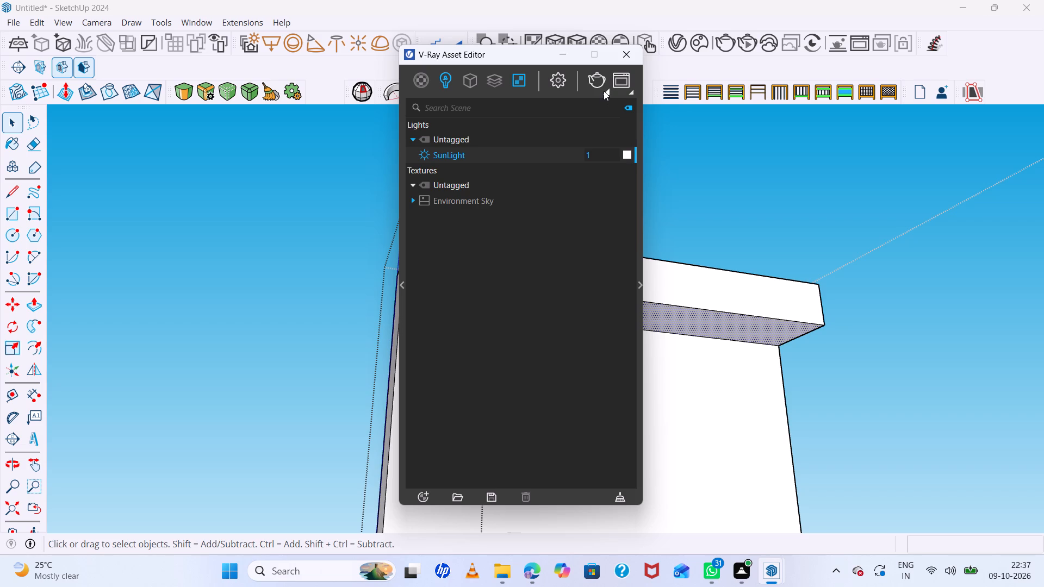
{"action": "left_click", "coordinate": [604, 91]}
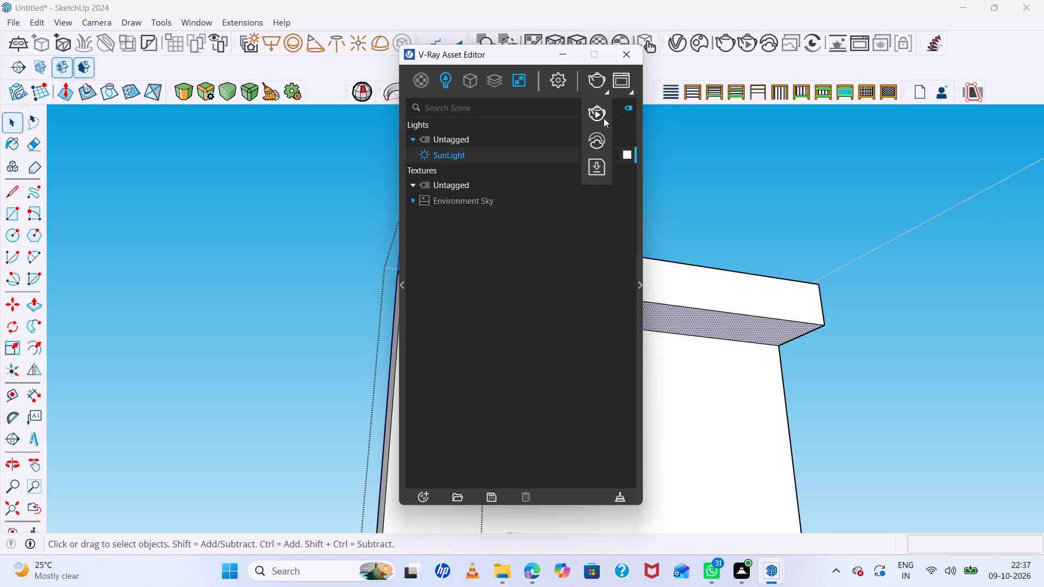
{"action": "left_click", "coordinate": [632, 94]}
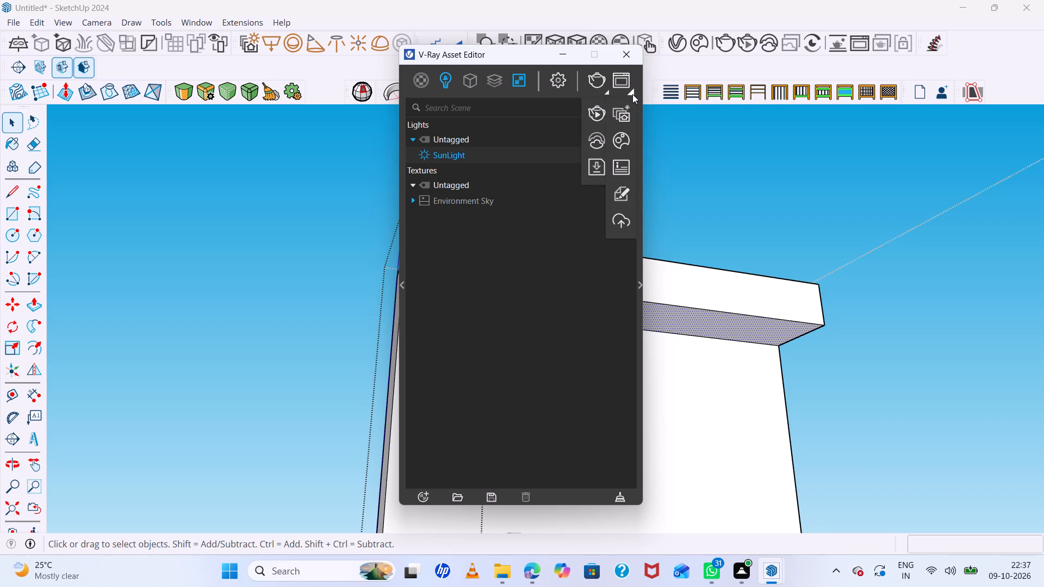
{"action": "left_click", "coordinate": [620, 137]}
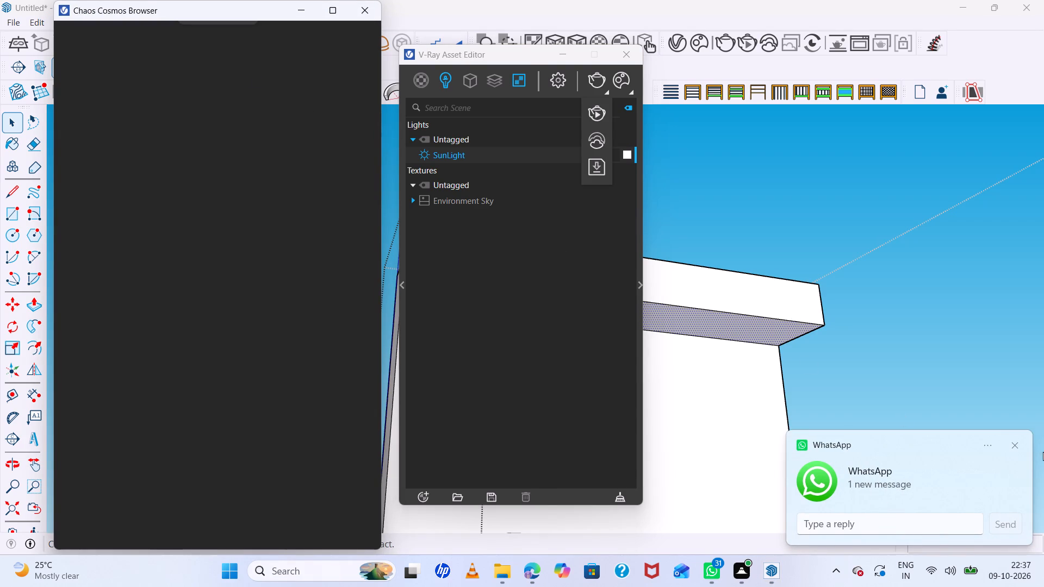
{"action": "left_click", "coordinate": [1012, 446]}
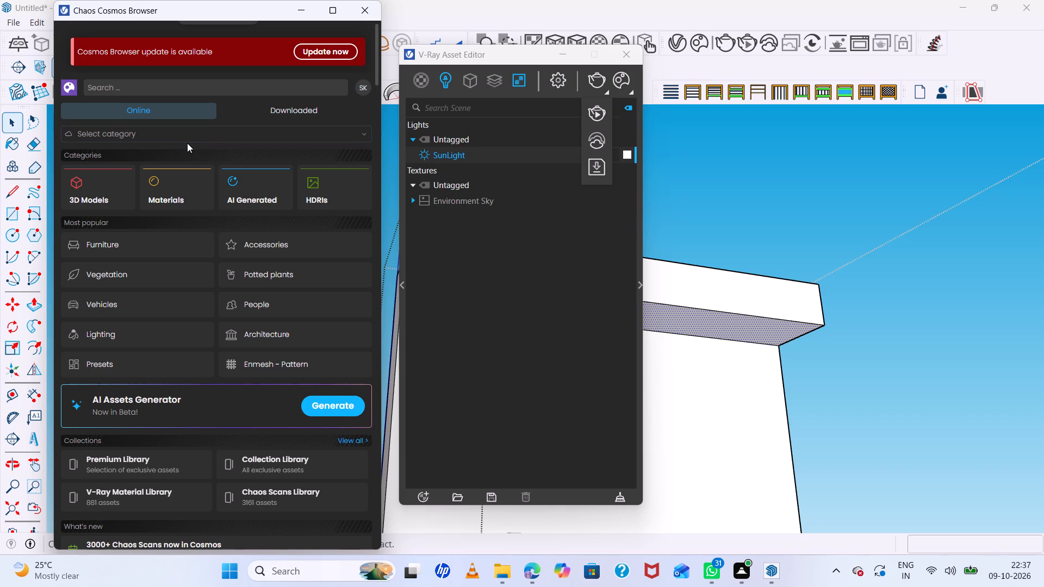
{"action": "scroll", "coordinate": [187, 145], "scroll_direction": "down", "scroll_amount": 6}
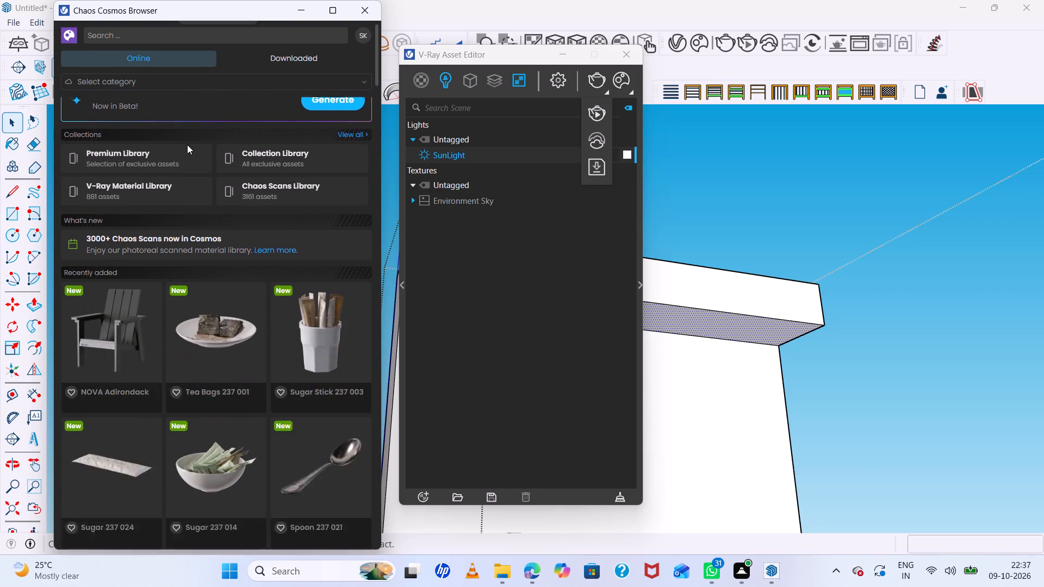
{"action": "scroll", "coordinate": [191, 147], "scroll_direction": "down", "scroll_amount": 7}
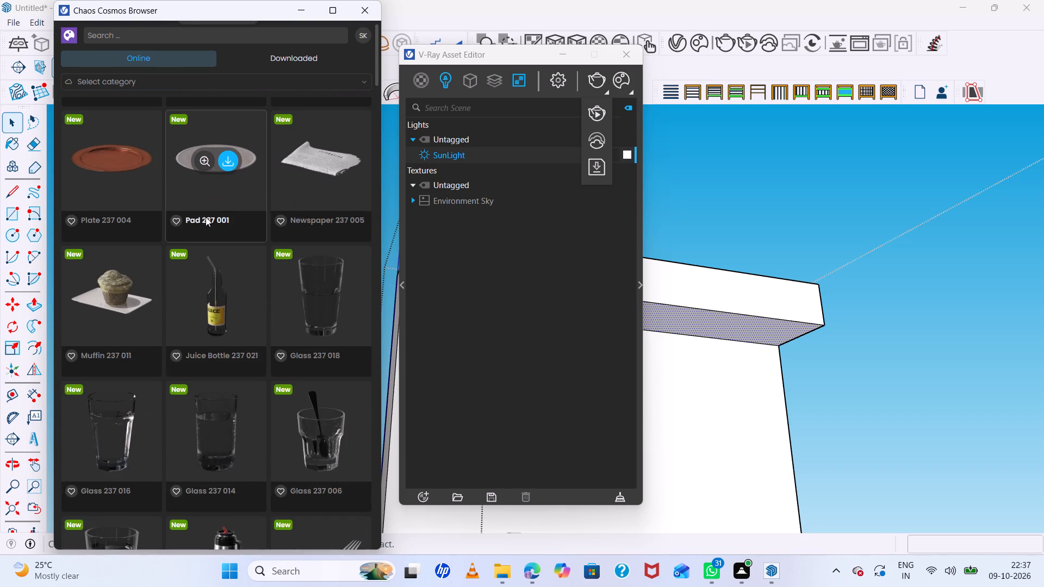
{"action": "scroll", "coordinate": [206, 217], "scroll_direction": "up", "scroll_amount": 20}
{"action": "scroll", "coordinate": [206, 217], "scroll_direction": "up", "scroll_amount": 6}
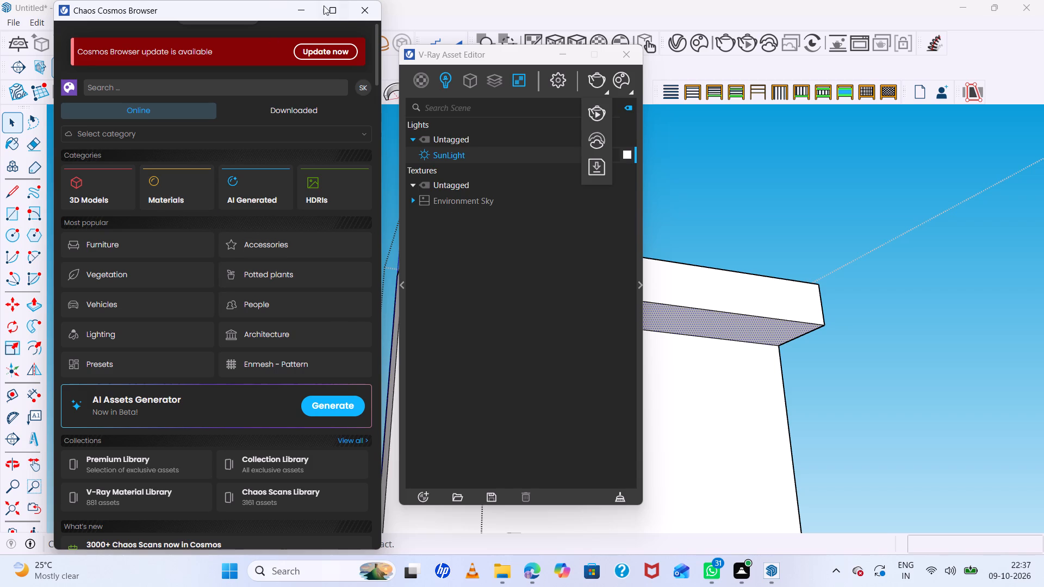
{"action": "left_click", "coordinate": [361, 6]}
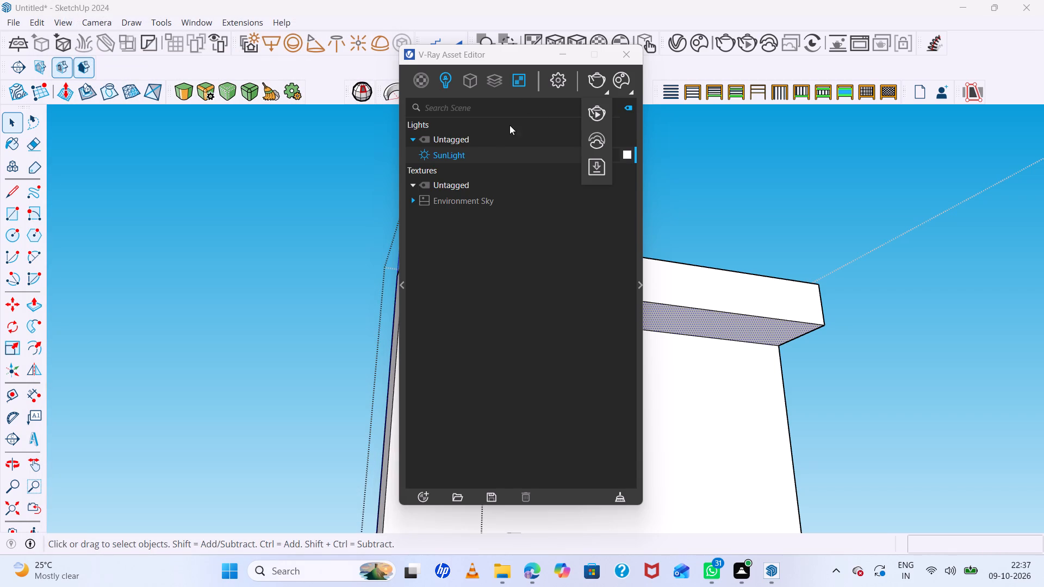
Create a new V-Ray material of the Generic type.
{"action": "left_click", "coordinate": [421, 79]}
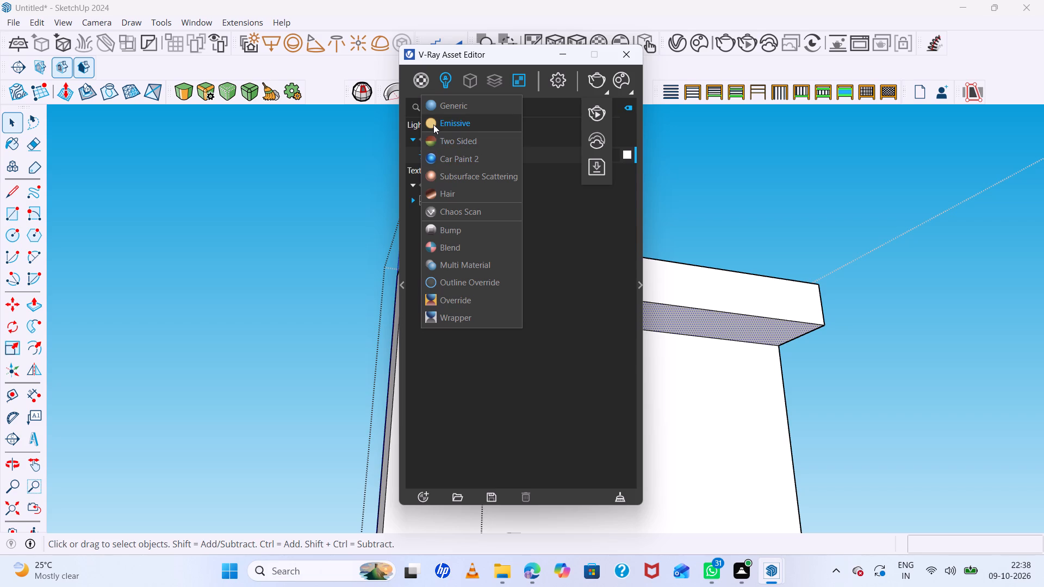
{"action": "left_click", "coordinate": [426, 102]}
{"action": "scroll", "coordinate": [424, 149], "scroll_direction": "up", "scroll_amount": 4}
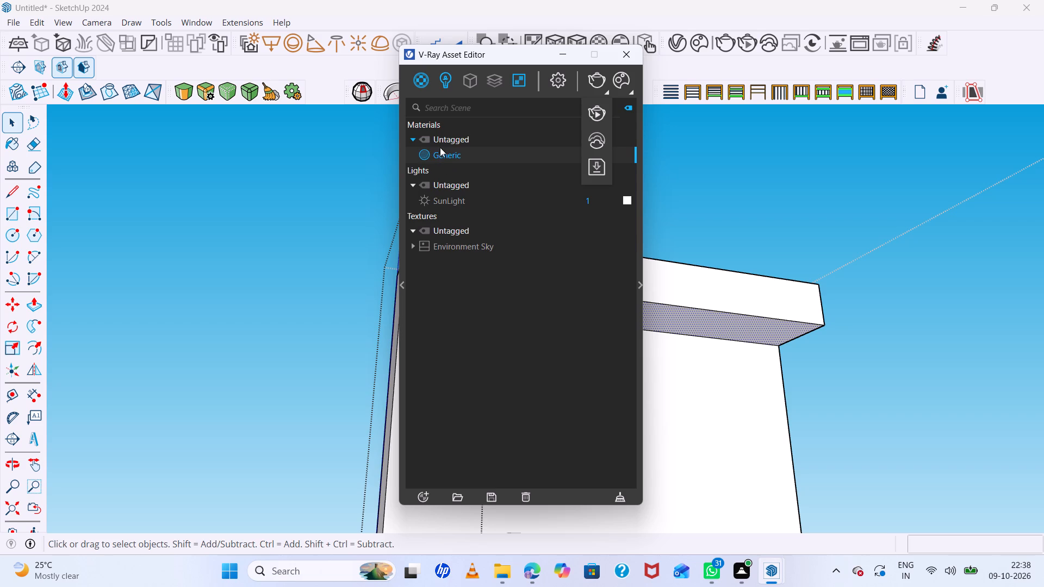
Rename the new Generic material in the V-Ray materials list.
{"action": "left_click", "coordinate": [421, 154]}
{"action": "double_click", "coordinate": [459, 153]}
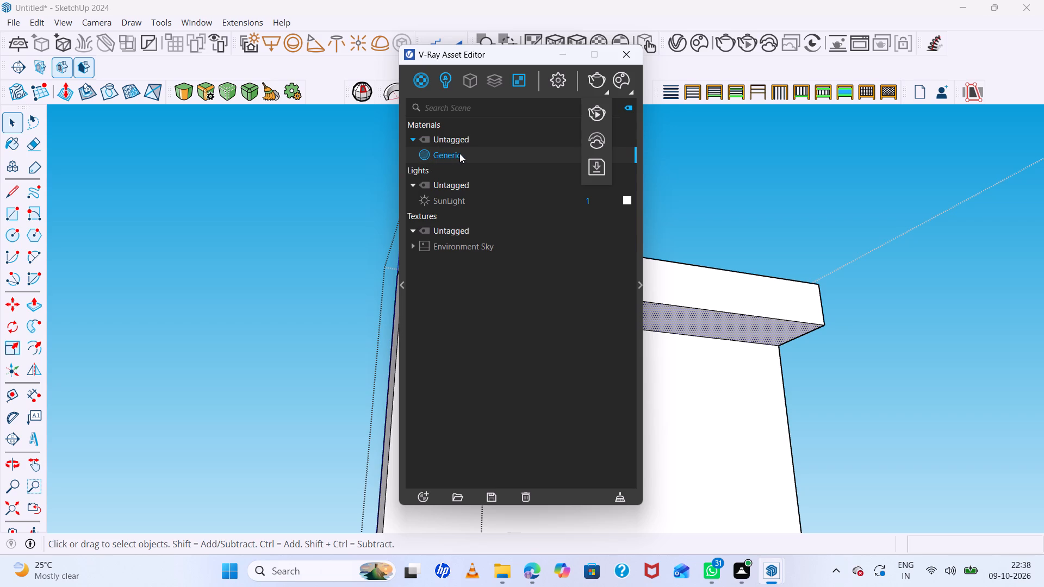
{"action": "right_click", "coordinate": [490, 157]}
{"action": "left_click", "coordinate": [461, 153]}
{"action": "key", "text": "s"}
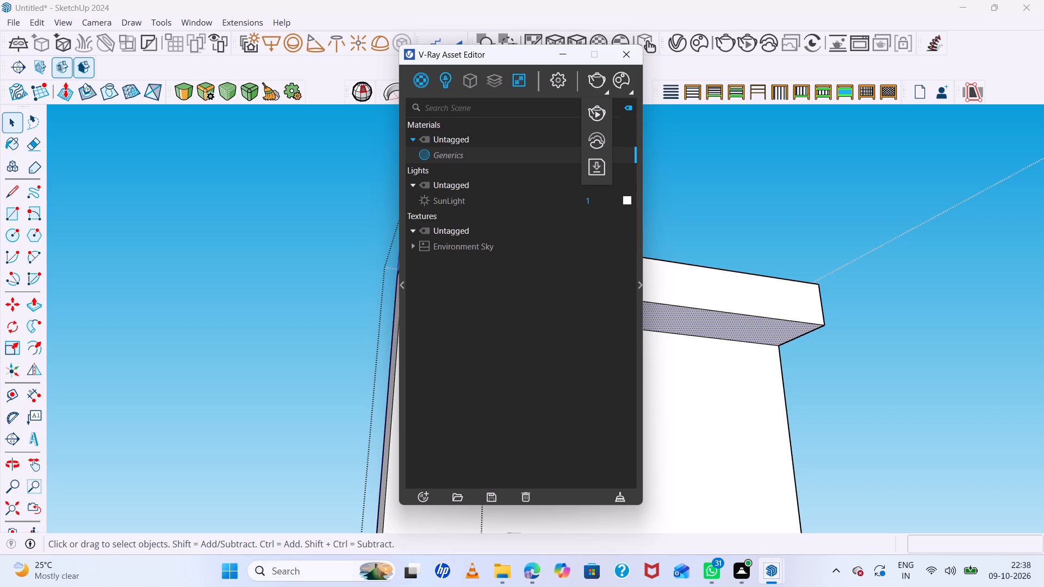
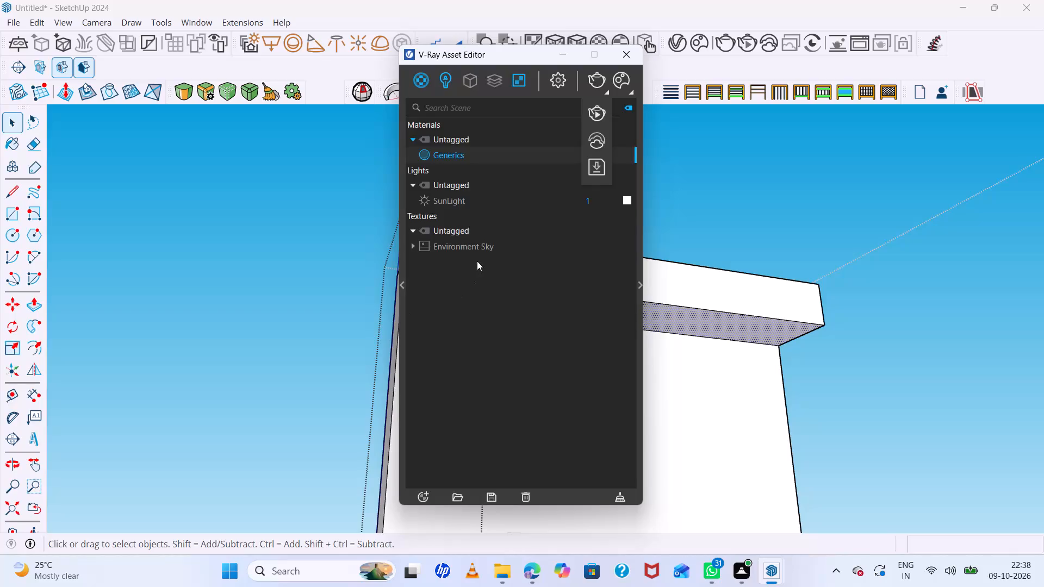
Rename the Generics material to rectangle.
{"action": "left_click", "coordinate": [469, 153]}
{"action": "key", "text": "BackSpace"}
{"action": "key", "text": "BackSpace"}
{"action": "key", "text": "BackSpace"}
{"action": "key", "text": "BackSpace"}
{"action": "key", "text": "BackSpace"}
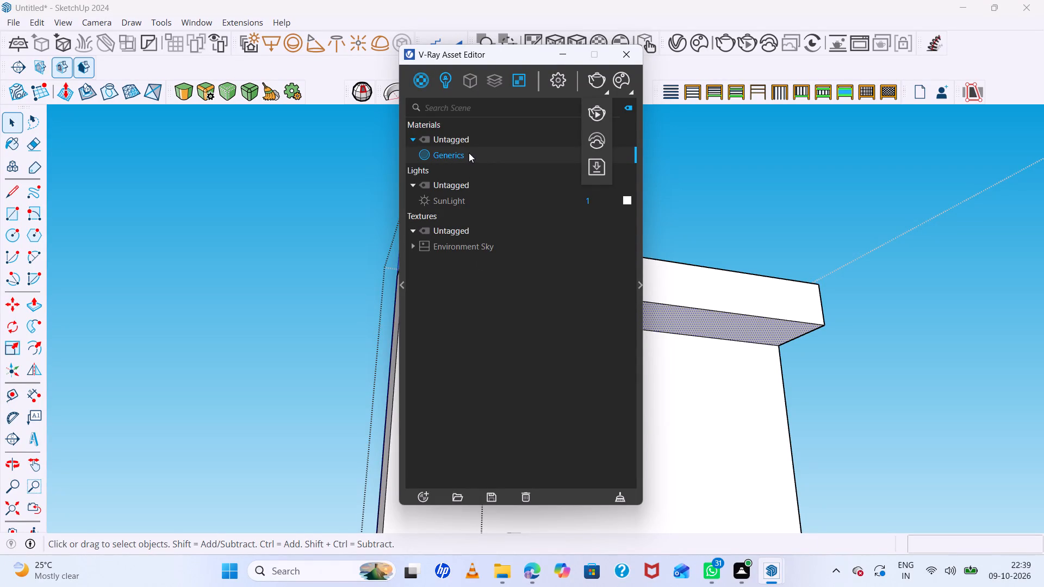
{"action": "right_click", "coordinate": [470, 151]}
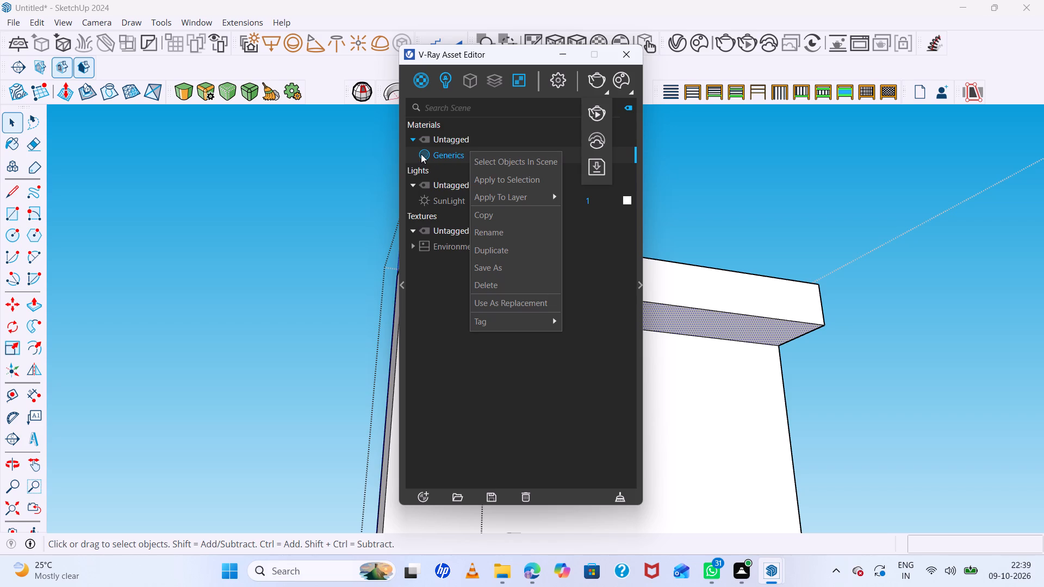
{"action": "left_click", "coordinate": [421, 154]}
{"action": "double_click", "coordinate": [475, 152]}
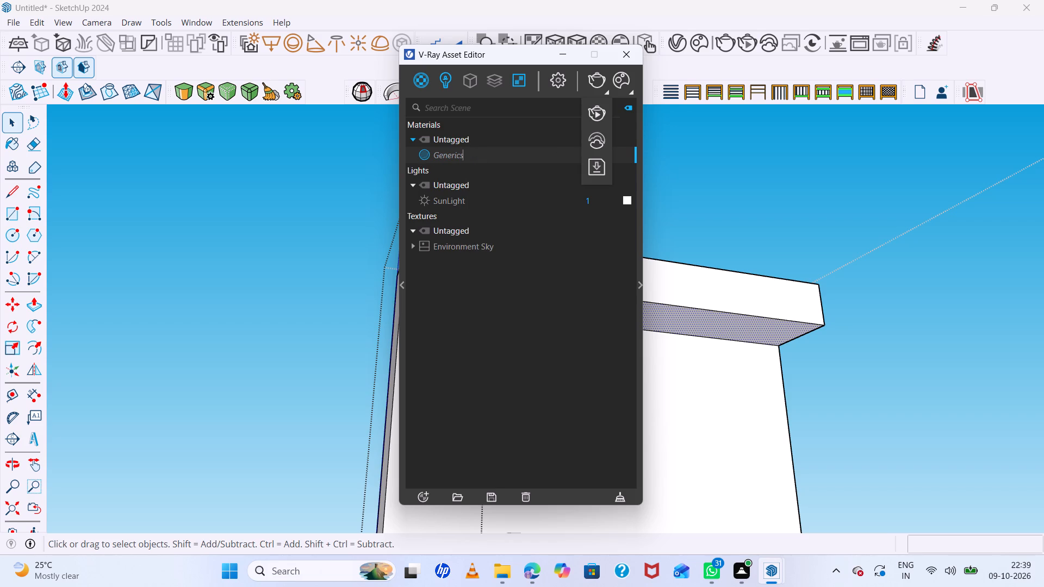
{"action": "key", "text": "BackSpace"}
{"action": "key", "text": "BackSpace"}
{"action": "key", "text": "BackSpace"}
{"action": "key", "text": "BackSpace"}
{"action": "key", "text": "BackSpace"}
{"action": "key", "text": "BackSpace"}
{"action": "key", "text": "BackSpace"}
{"action": "key", "text": "BackSpace"}
{"action": "type", "text": "rect"}
{"action": "key", "text": "a"}
{"action": "key", "text": "n"}
{"action": "type", "text": "gle"}
{"action": "left_click", "coordinate": [510, 179]}
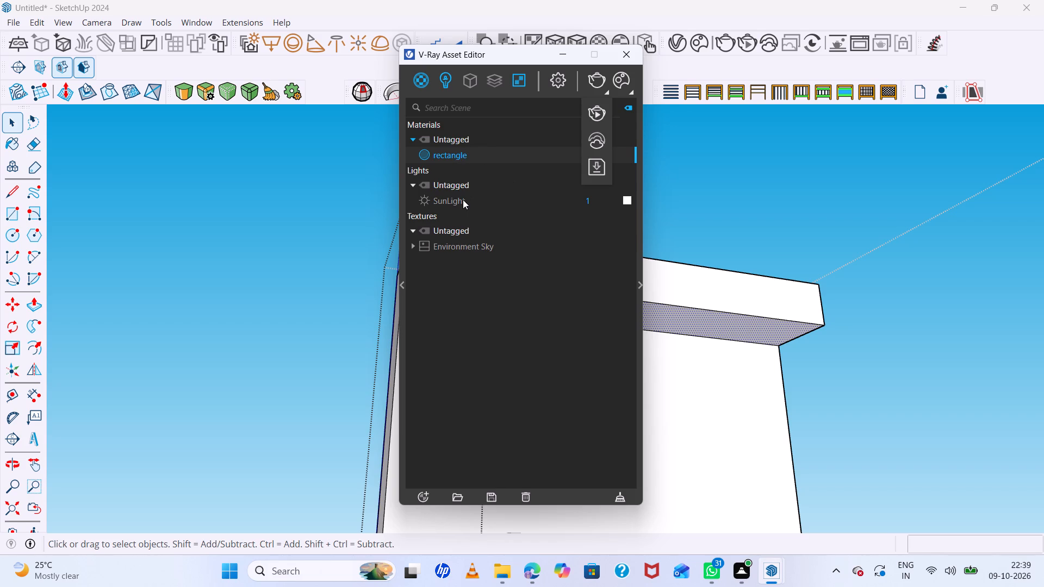
Look through the scene's light and texture assets and the available geometry and render element types.
{"action": "scroll", "coordinate": [462, 201], "scroll_direction": "down", "scroll_amount": 5}
{"action": "left_click", "coordinate": [446, 82]}
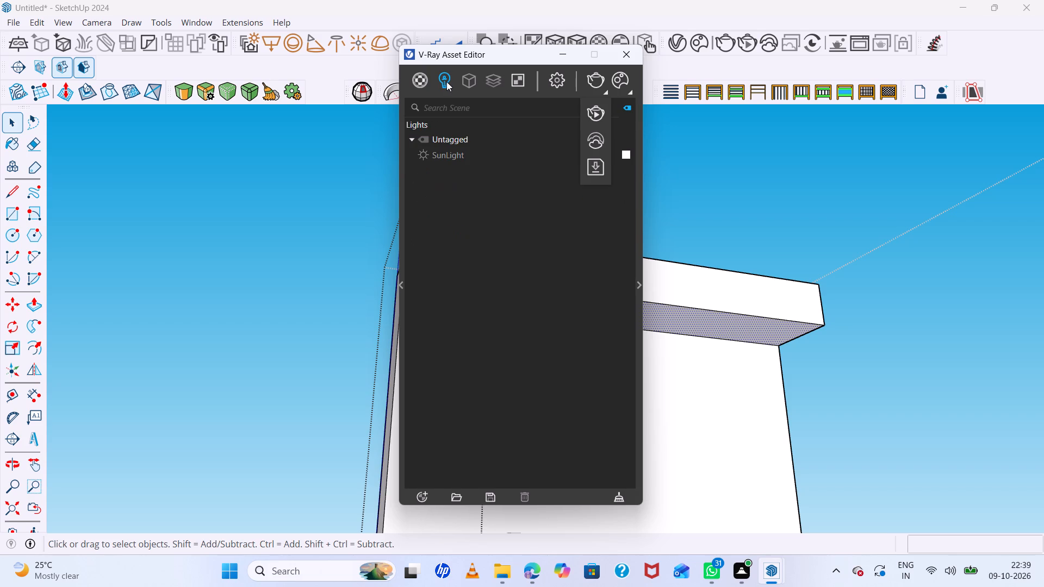
{"action": "left_click", "coordinate": [463, 82]}
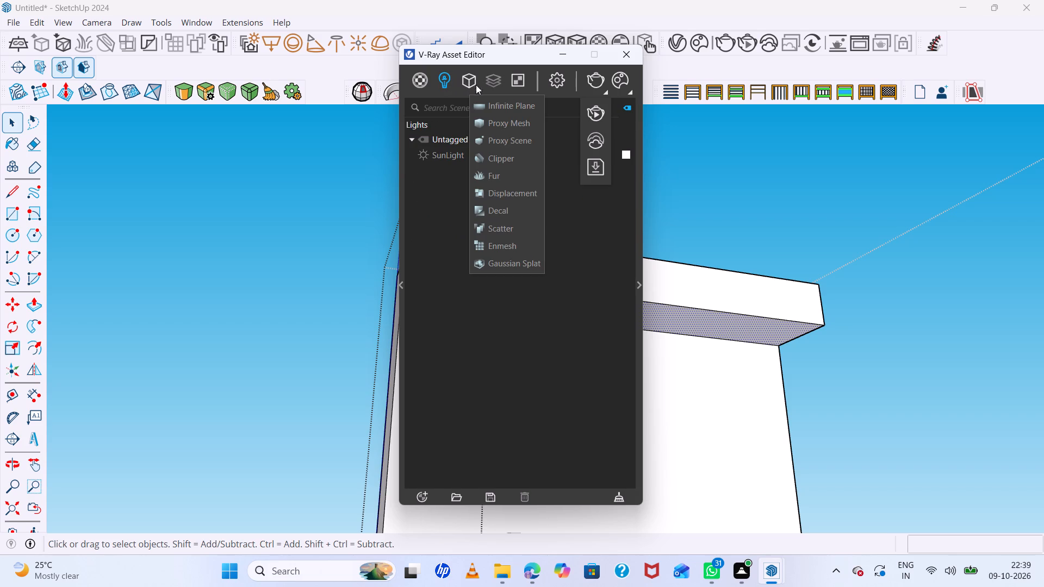
{"action": "left_click", "coordinate": [492, 86]}
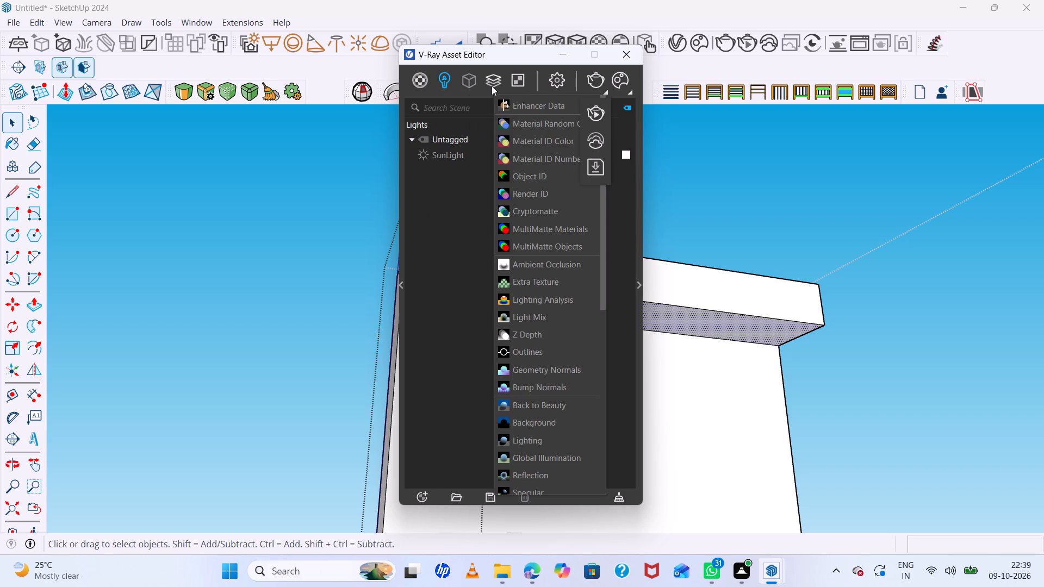
{"action": "left_click", "coordinate": [517, 82]}
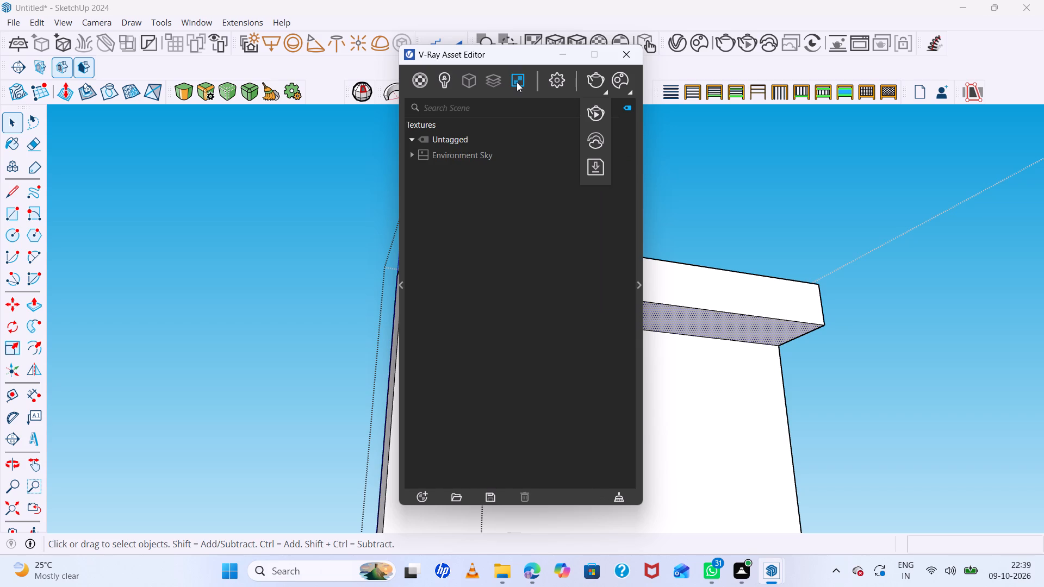
Examine the render settings, including the advanced render parameters, and check the materials library pane.
{"action": "left_click", "coordinate": [553, 86]}
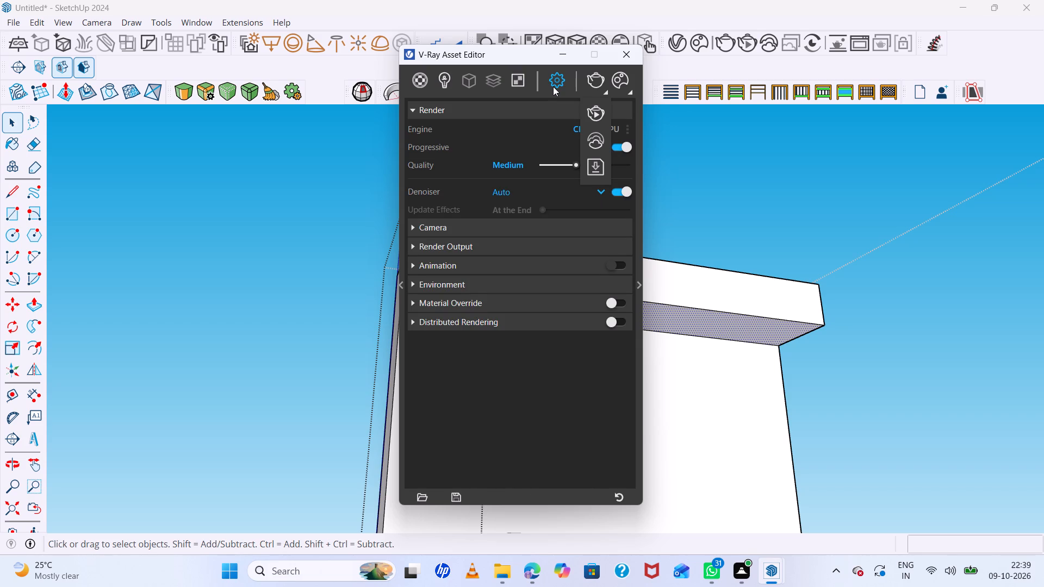
{"action": "left_click", "coordinate": [643, 287]}
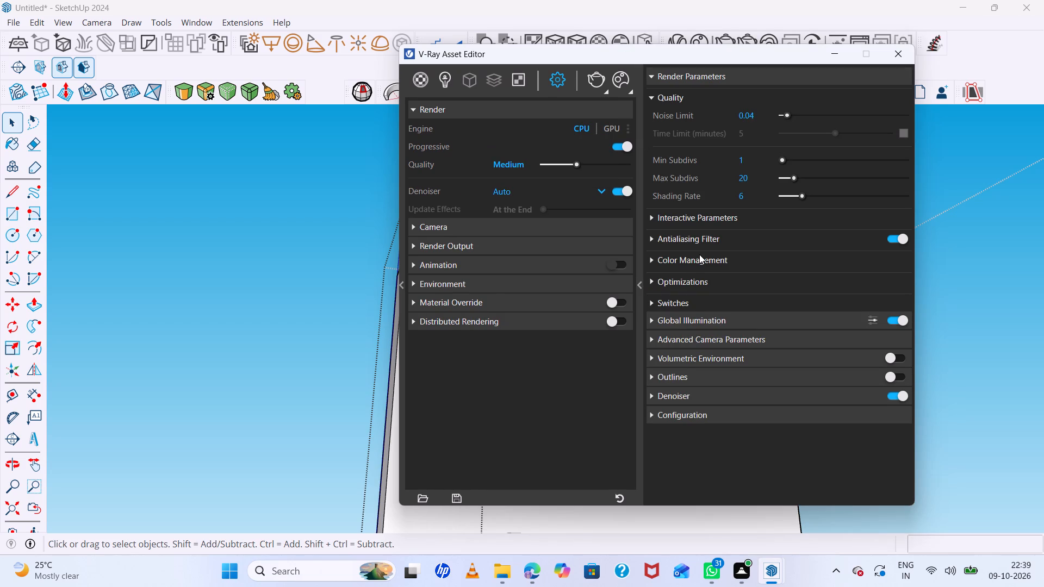
{"action": "scroll", "coordinate": [699, 254], "scroll_direction": "down", "scroll_amount": 6}
{"action": "scroll", "coordinate": [714, 241], "scroll_direction": "up", "scroll_amount": 1}
{"action": "scroll", "coordinate": [684, 169], "scroll_direction": "up", "scroll_amount": 1}
{"action": "left_click", "coordinate": [650, 76]}
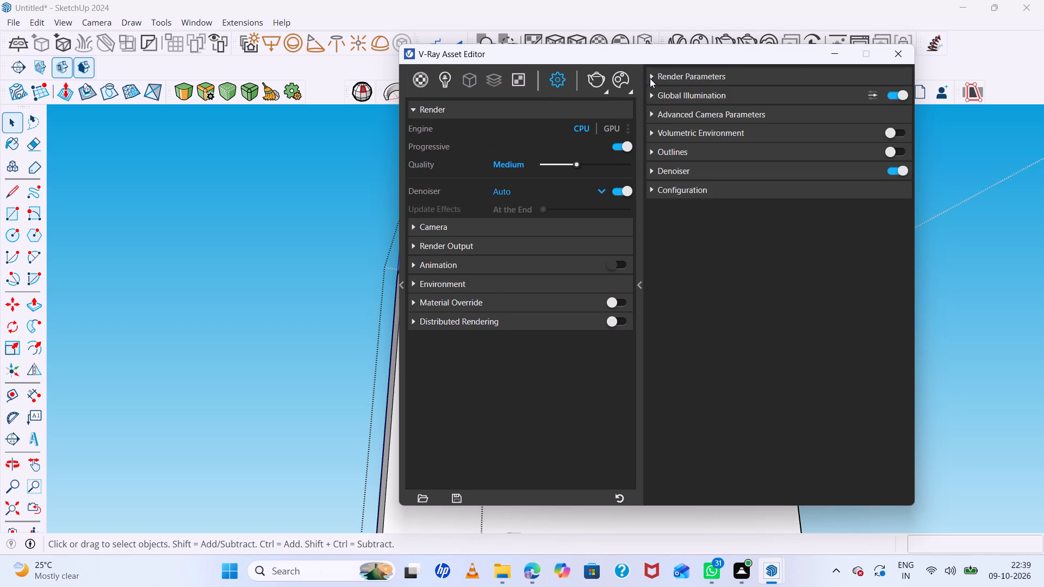
{"action": "left_click", "coordinate": [649, 74]}
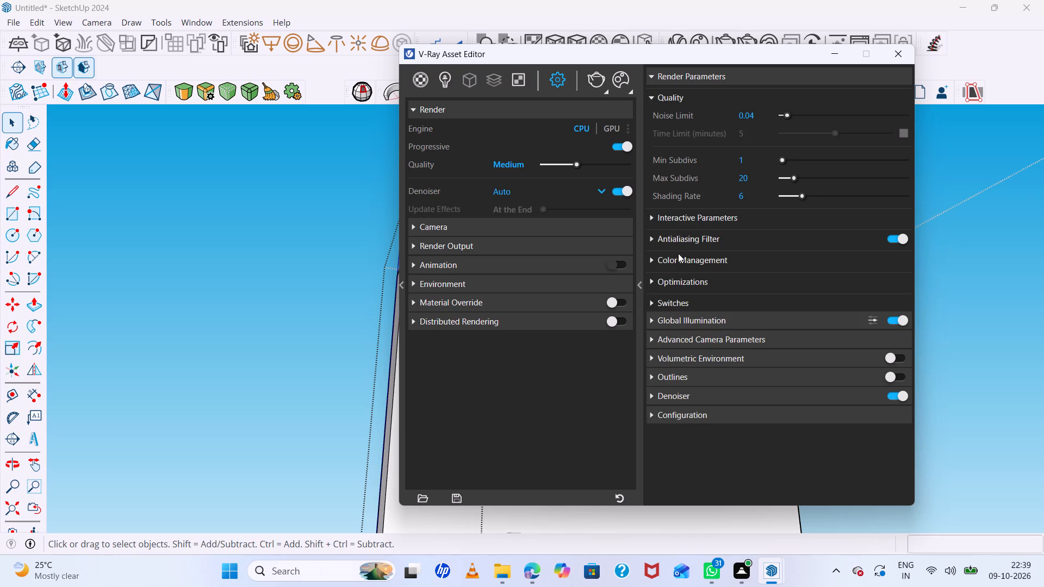
{"action": "scroll", "coordinate": [668, 270], "scroll_direction": "down", "scroll_amount": 4}
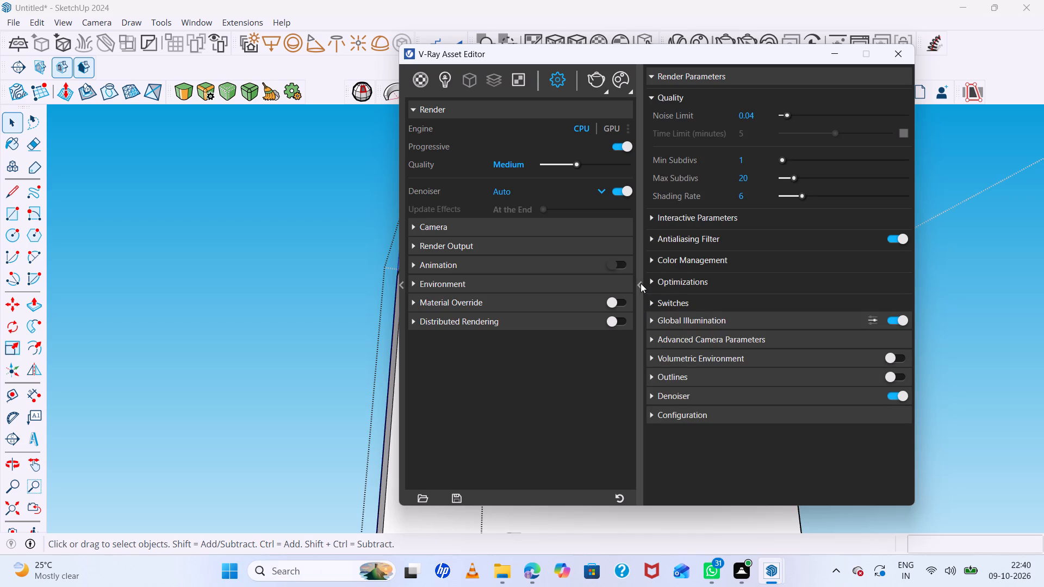
{"action": "left_click", "coordinate": [637, 285]}
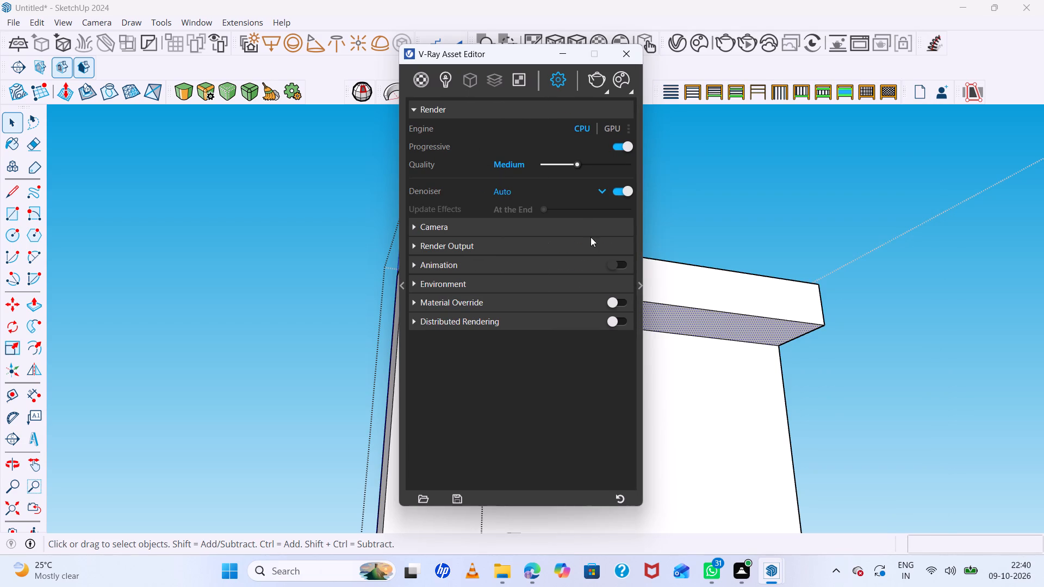
{"action": "left_click", "coordinate": [400, 286]}
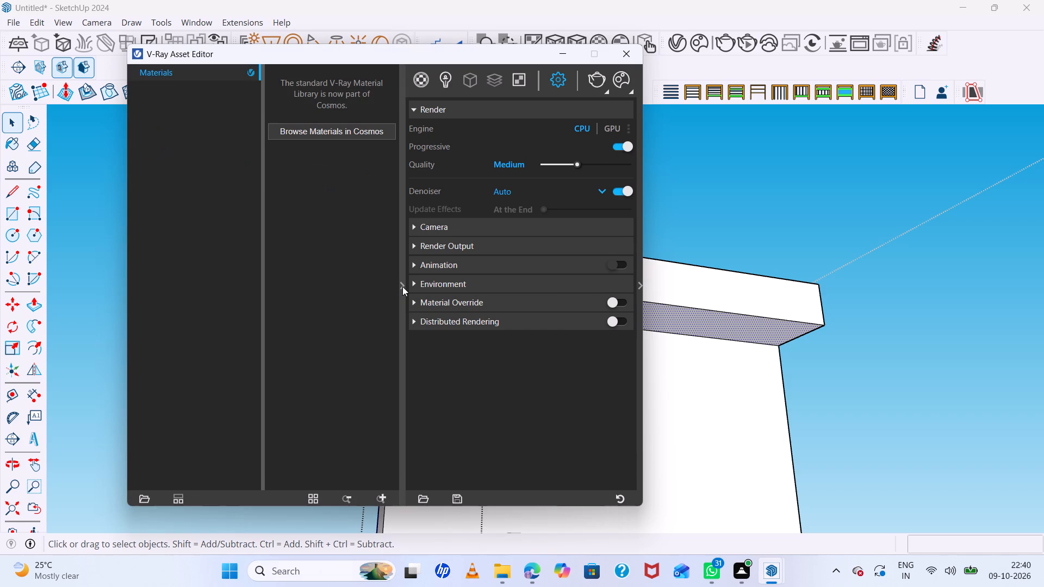
{"action": "scroll", "coordinate": [402, 286], "scroll_direction": "up", "scroll_amount": 3}
{"action": "left_click", "coordinate": [405, 284]}
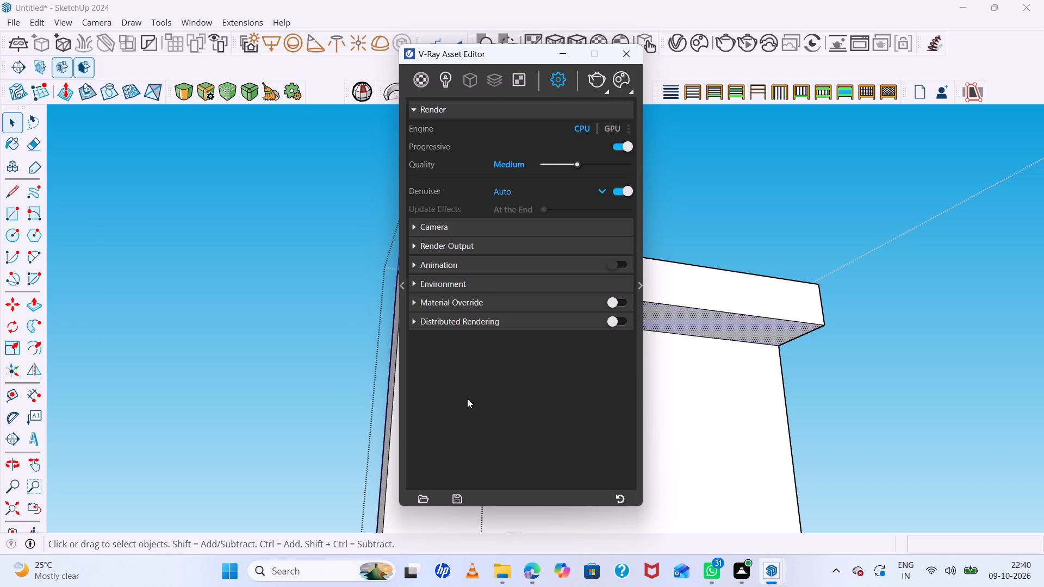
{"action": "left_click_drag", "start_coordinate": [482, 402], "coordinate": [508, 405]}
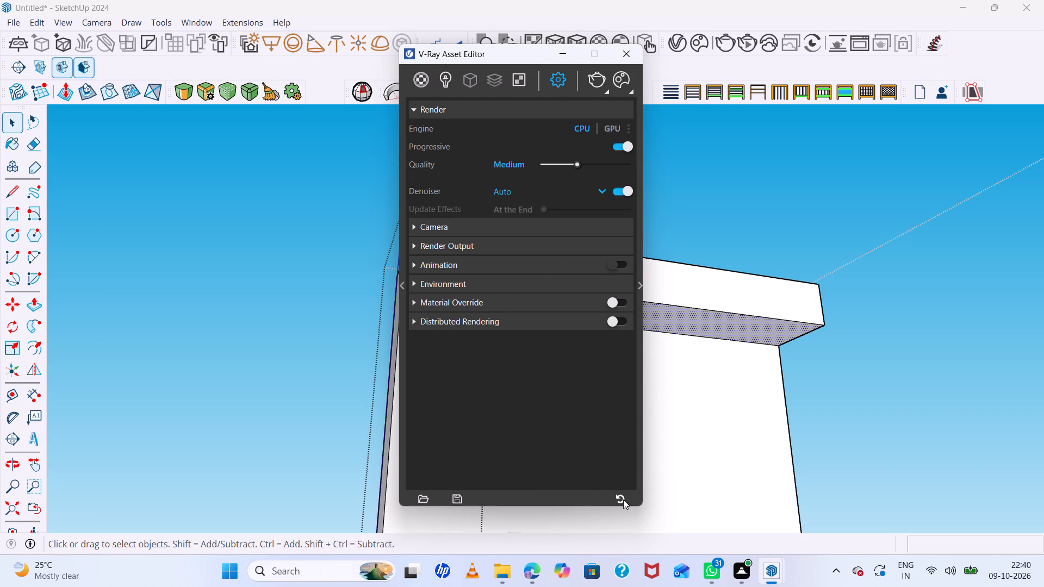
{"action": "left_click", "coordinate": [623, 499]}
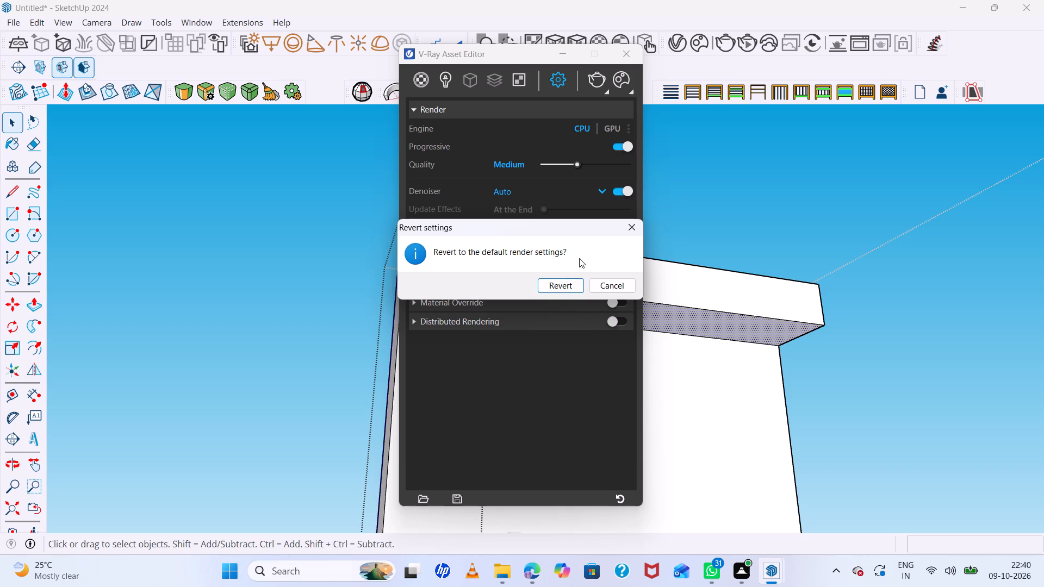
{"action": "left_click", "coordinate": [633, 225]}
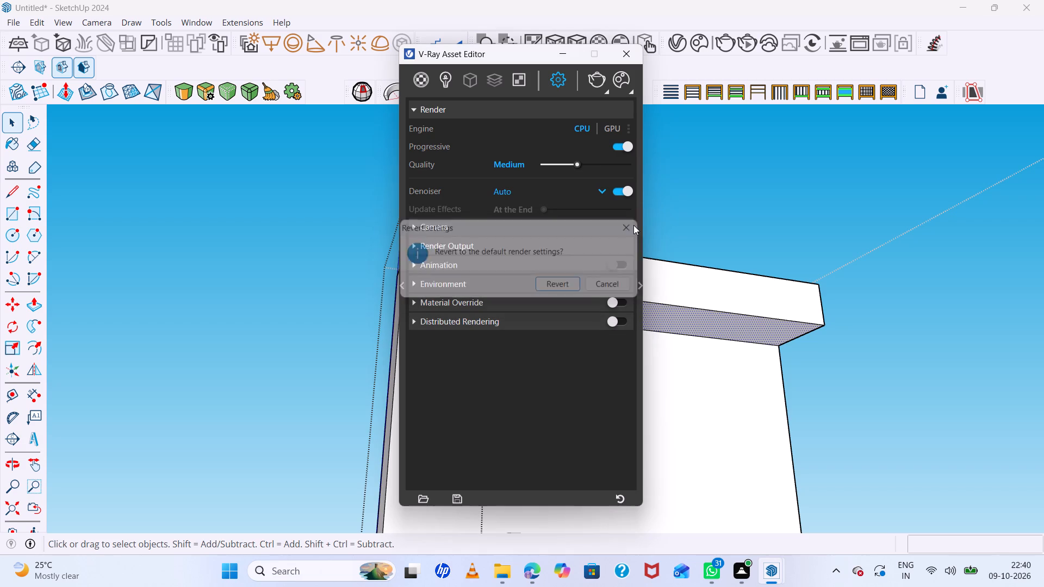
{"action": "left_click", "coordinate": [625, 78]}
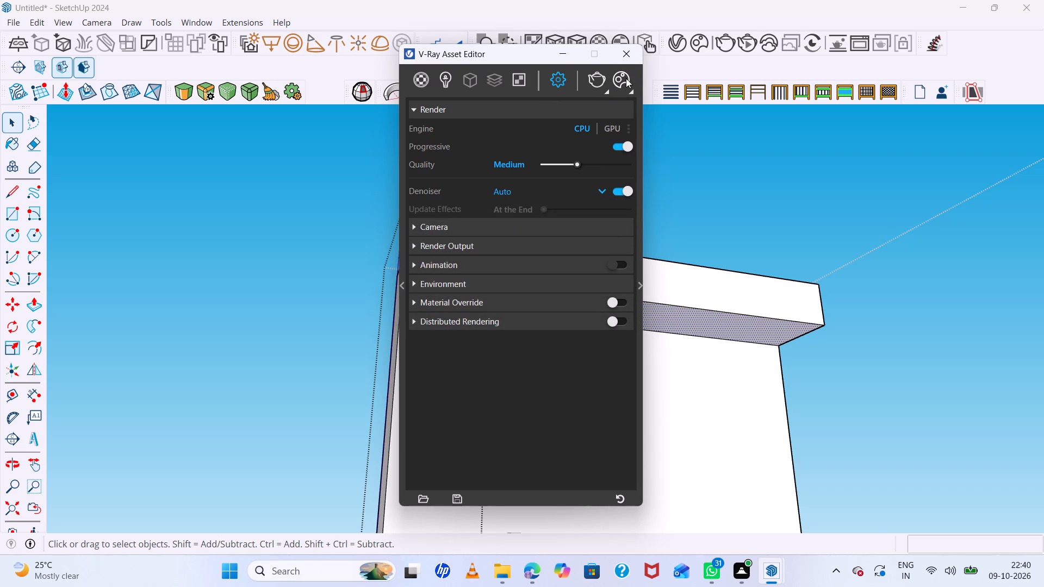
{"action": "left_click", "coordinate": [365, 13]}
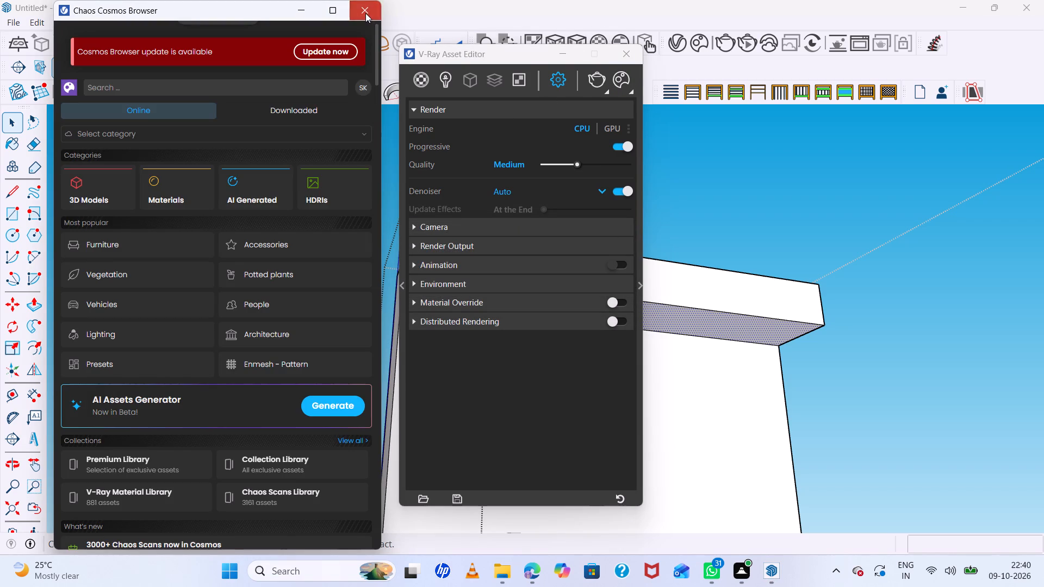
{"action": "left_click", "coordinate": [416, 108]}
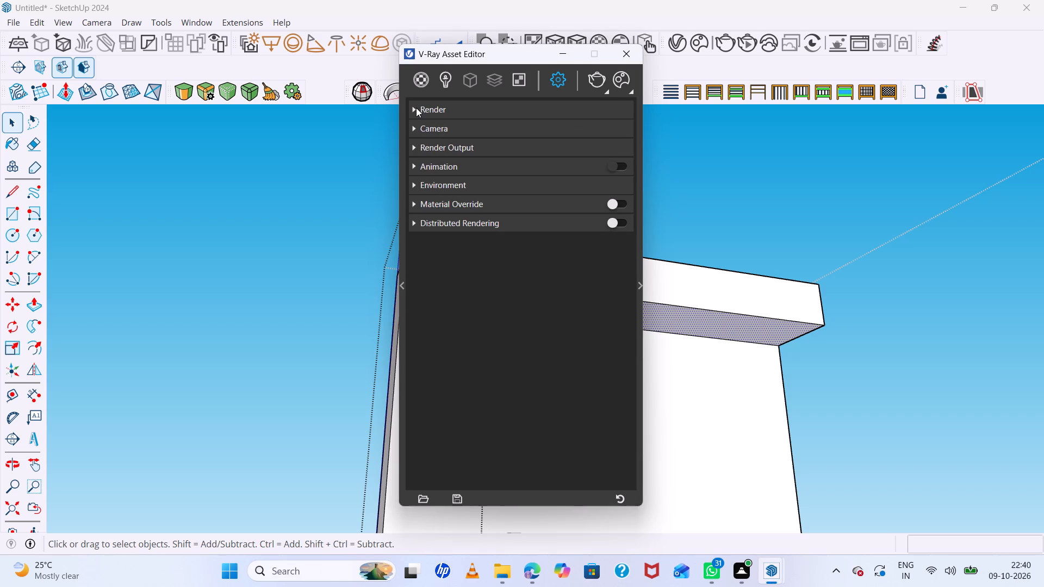
Show only the scene's materials and turn off grouping by tag in the asset list.
{"action": "left_click", "coordinate": [420, 78]}
{"action": "scroll", "coordinate": [455, 164], "scroll_direction": "up", "scroll_amount": 2}
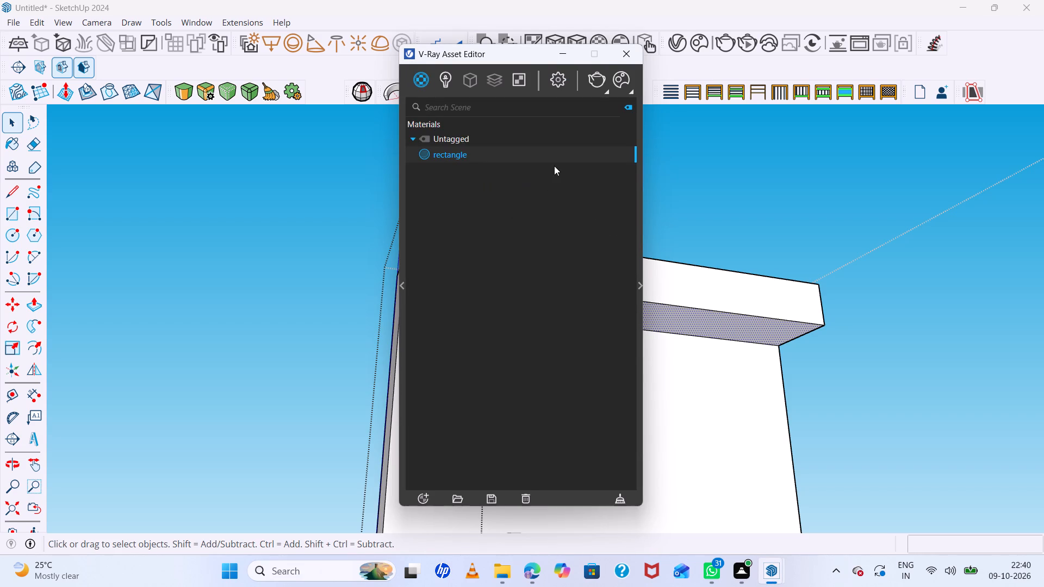
{"action": "scroll", "coordinate": [555, 165], "scroll_direction": "up", "scroll_amount": 2}
{"action": "left_click", "coordinate": [631, 106]}
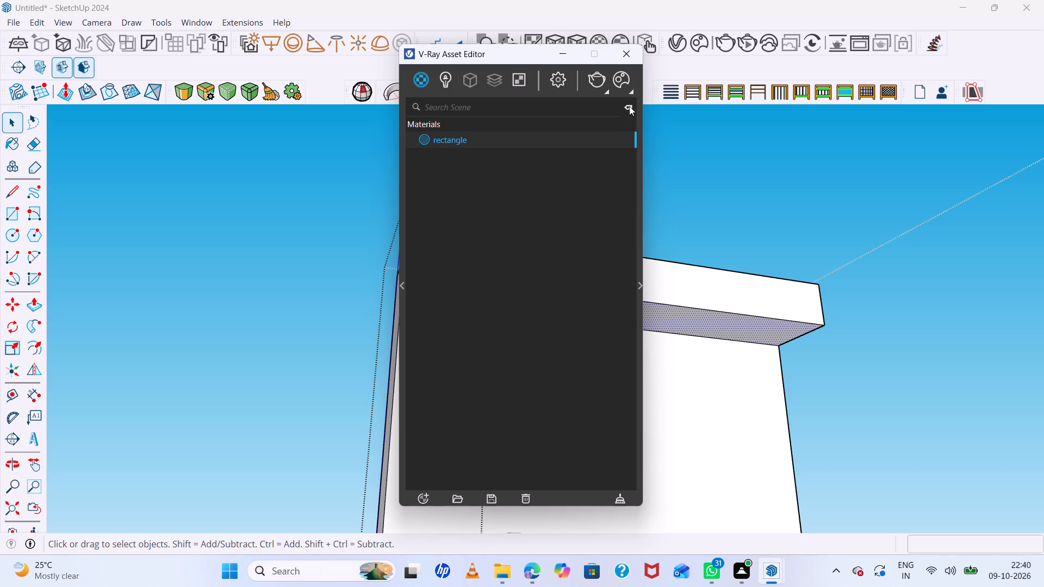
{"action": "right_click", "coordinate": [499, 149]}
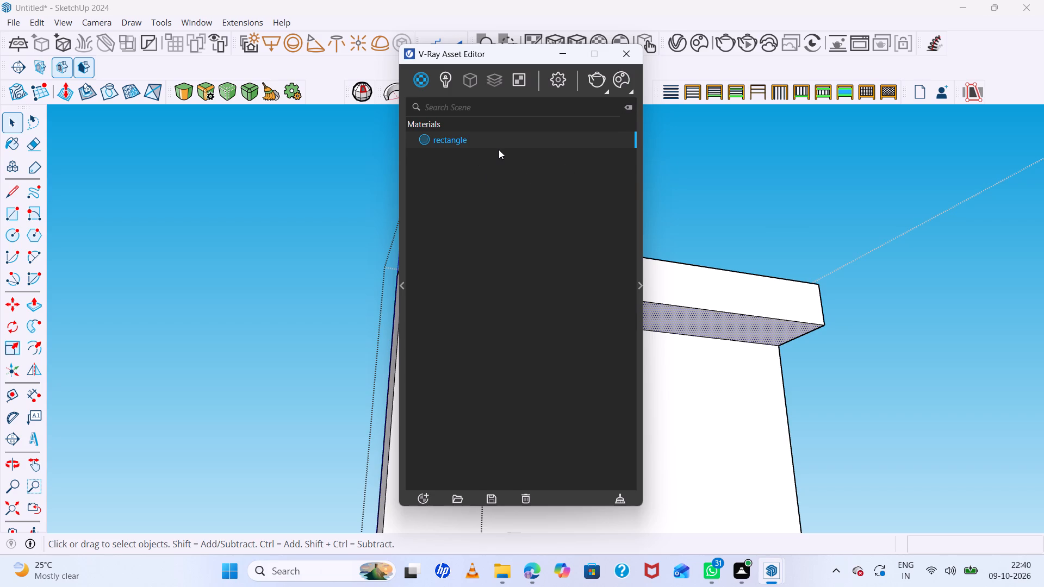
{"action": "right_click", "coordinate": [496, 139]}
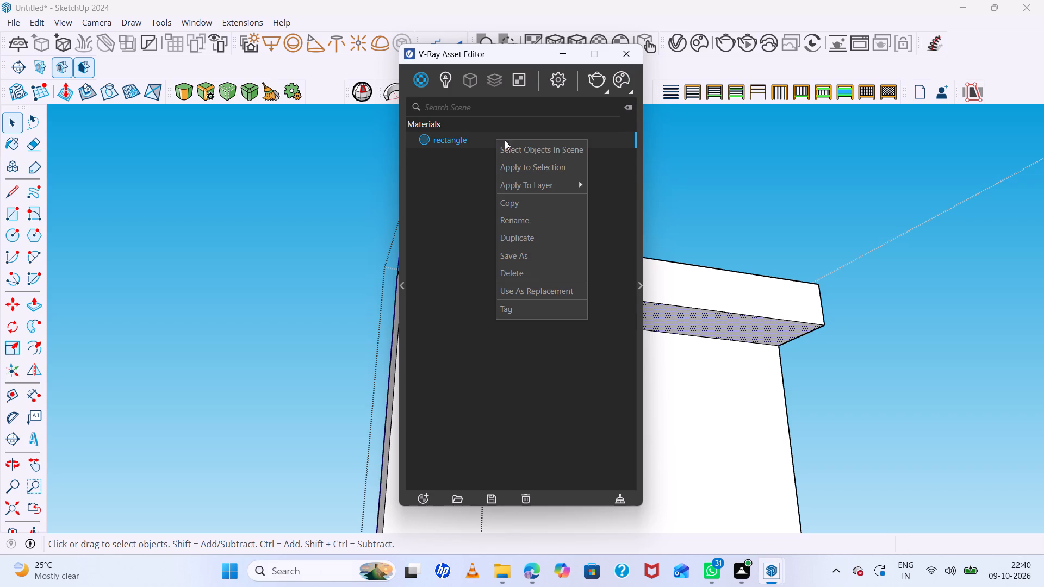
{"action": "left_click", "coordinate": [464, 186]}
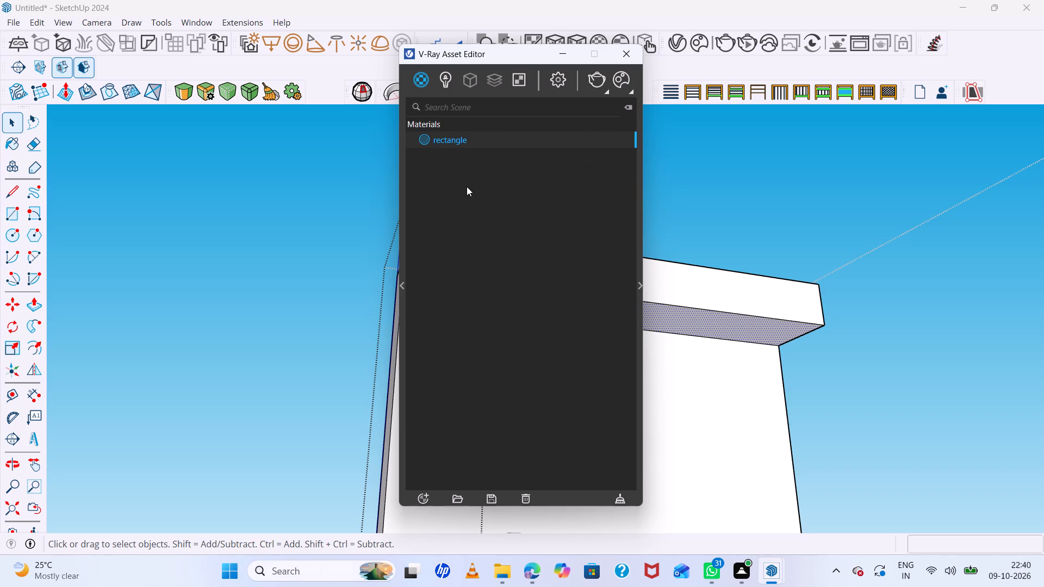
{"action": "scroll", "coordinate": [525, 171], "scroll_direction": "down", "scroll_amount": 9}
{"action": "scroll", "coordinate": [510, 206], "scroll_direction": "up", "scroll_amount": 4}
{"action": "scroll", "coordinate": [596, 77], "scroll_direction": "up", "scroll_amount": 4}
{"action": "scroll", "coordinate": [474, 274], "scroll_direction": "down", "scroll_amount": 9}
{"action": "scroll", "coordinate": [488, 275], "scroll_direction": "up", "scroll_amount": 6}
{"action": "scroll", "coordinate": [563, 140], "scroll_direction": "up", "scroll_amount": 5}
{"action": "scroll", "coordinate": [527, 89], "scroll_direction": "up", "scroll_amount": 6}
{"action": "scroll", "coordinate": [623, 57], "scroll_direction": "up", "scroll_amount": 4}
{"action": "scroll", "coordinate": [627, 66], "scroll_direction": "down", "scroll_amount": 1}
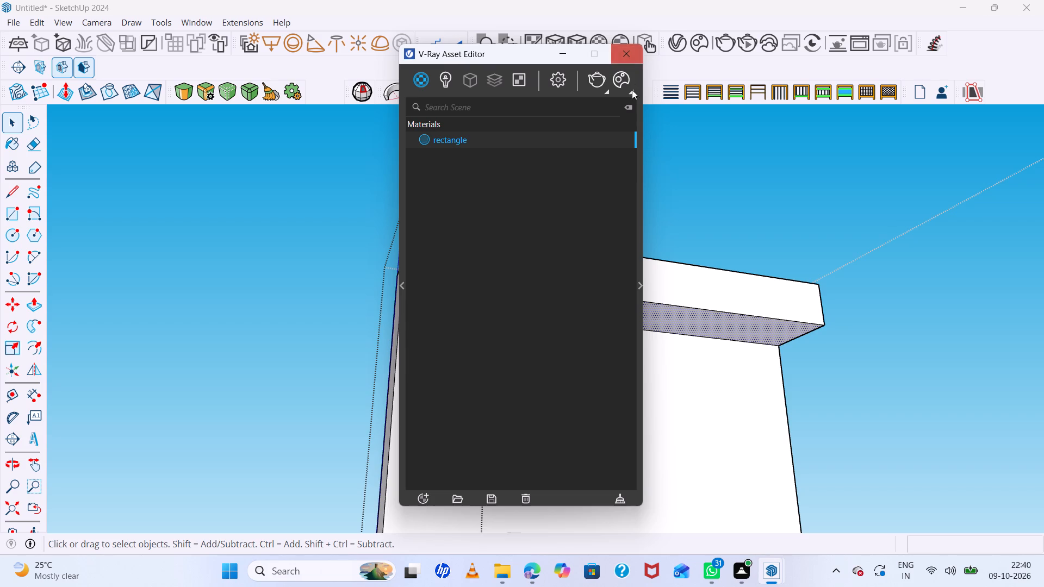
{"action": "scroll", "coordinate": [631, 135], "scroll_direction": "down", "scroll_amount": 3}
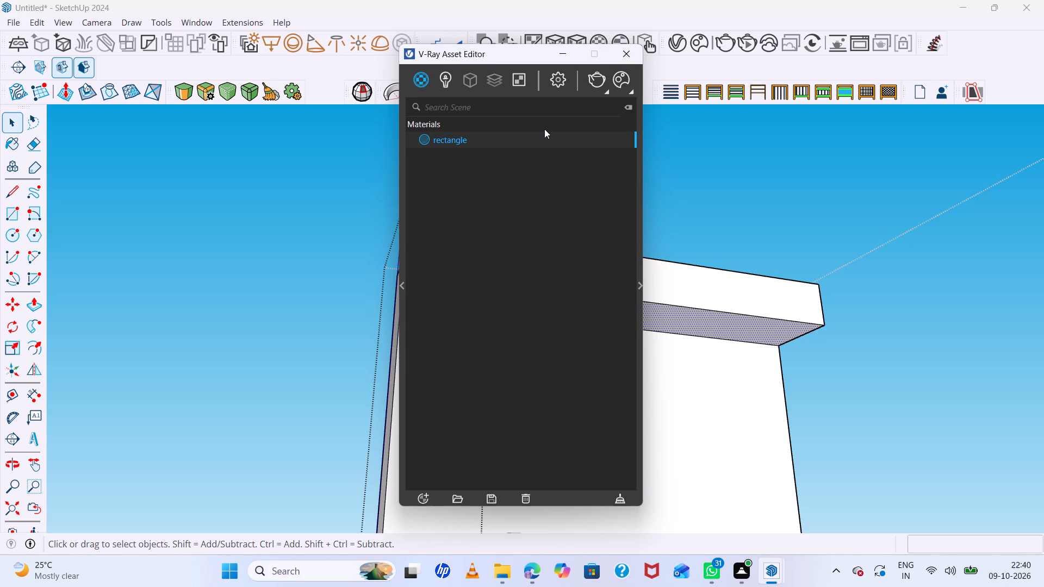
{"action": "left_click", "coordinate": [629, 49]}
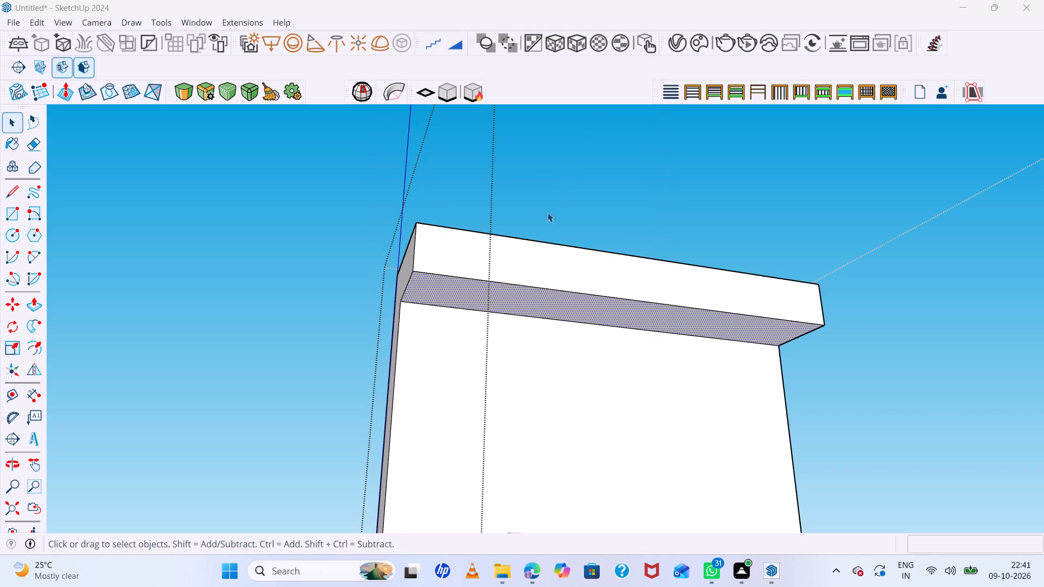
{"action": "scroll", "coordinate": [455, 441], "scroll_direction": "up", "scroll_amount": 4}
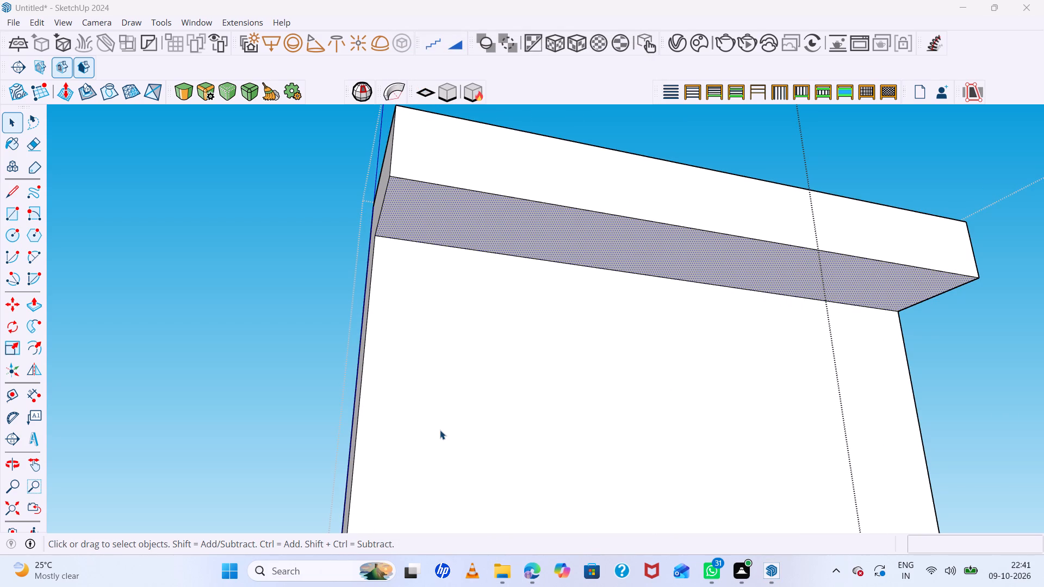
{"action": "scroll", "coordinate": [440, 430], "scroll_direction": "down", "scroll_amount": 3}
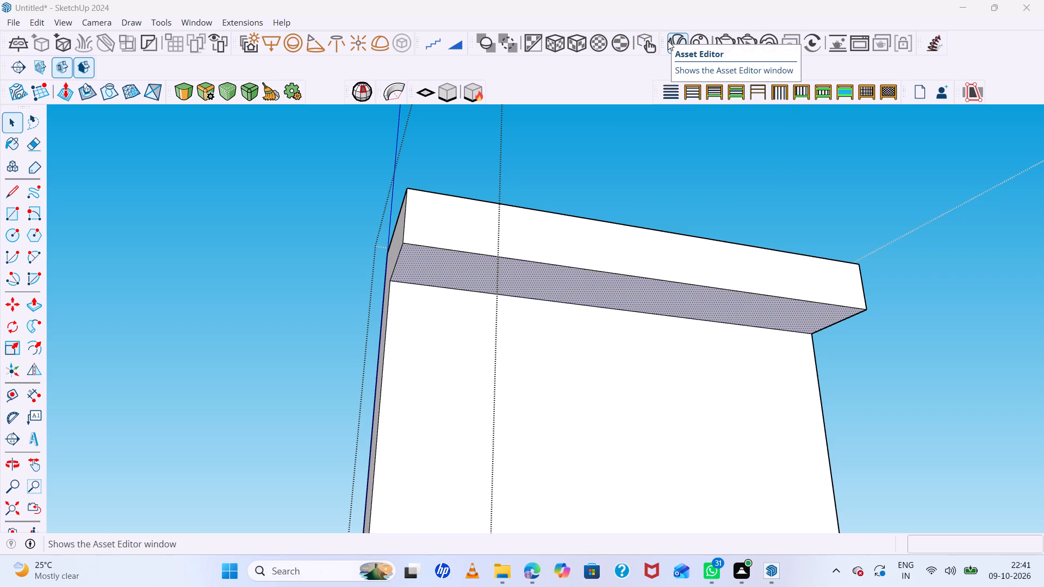
Look over the Chaos Cosmos asset library, the available render modes and the V-Ray Light Gen tool.
{"action": "left_click", "coordinate": [706, 43]}
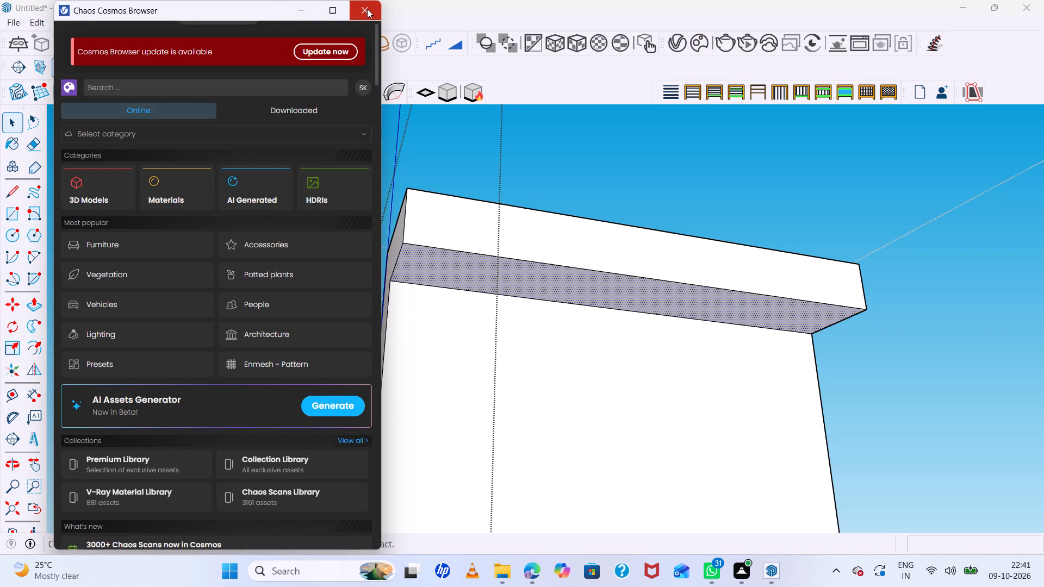
{"action": "left_click", "coordinate": [367, 9]}
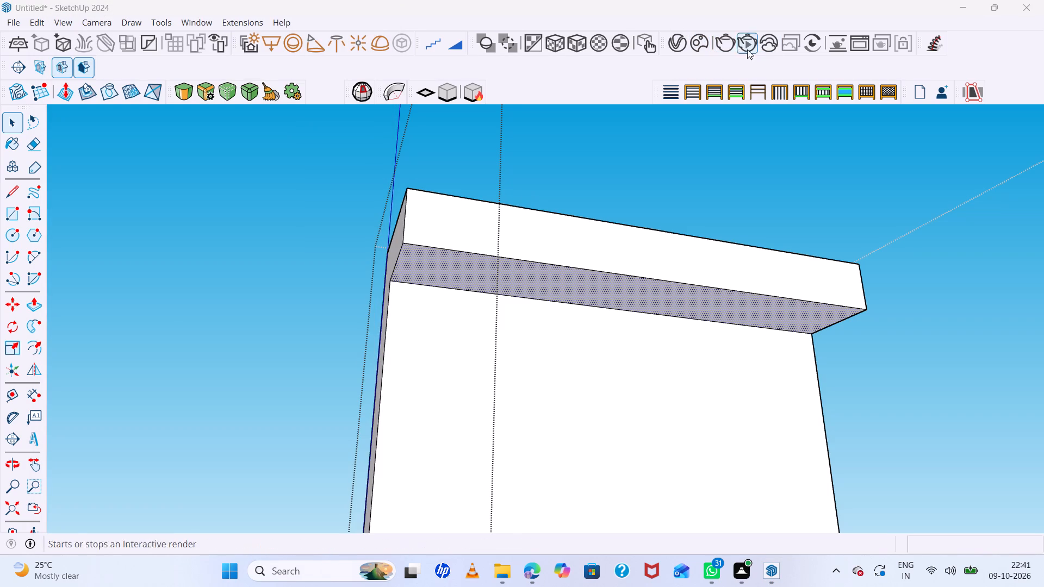
{"action": "left_click", "coordinate": [681, 40]}
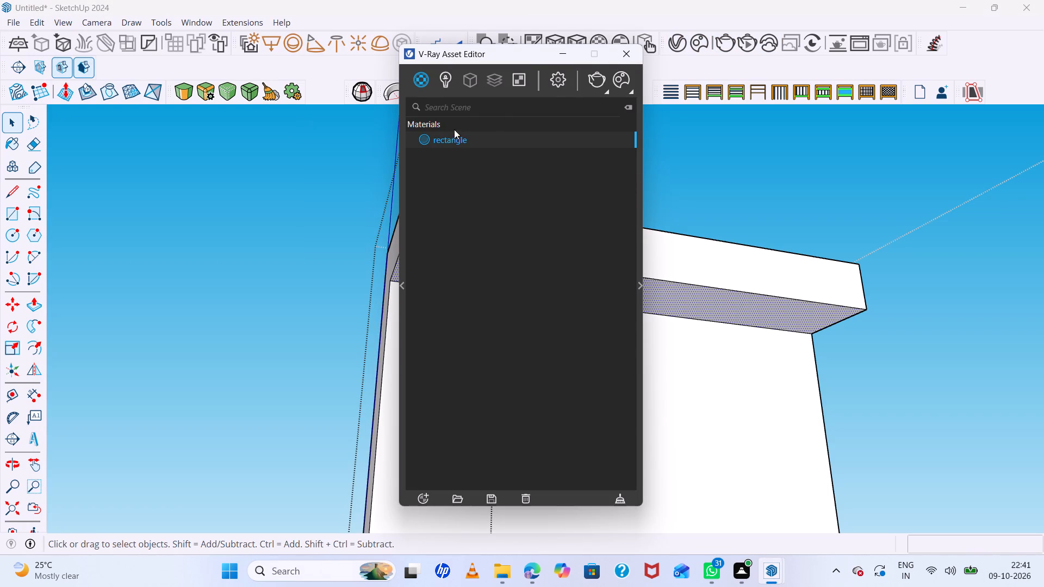
{"action": "left_click", "coordinate": [606, 89]}
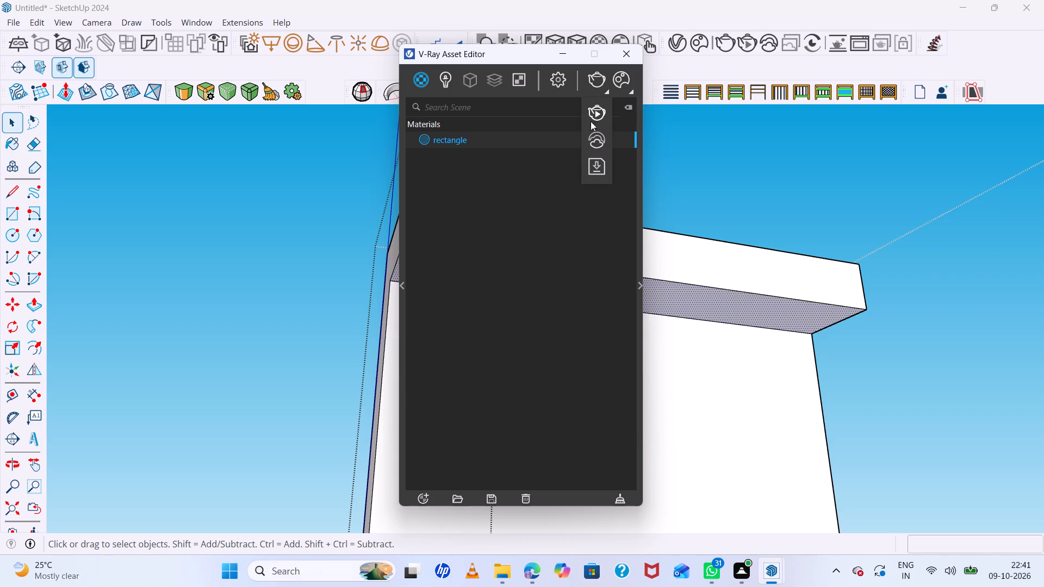
{"action": "left_click", "coordinate": [607, 91]}
{"action": "left_click", "coordinate": [629, 93]}
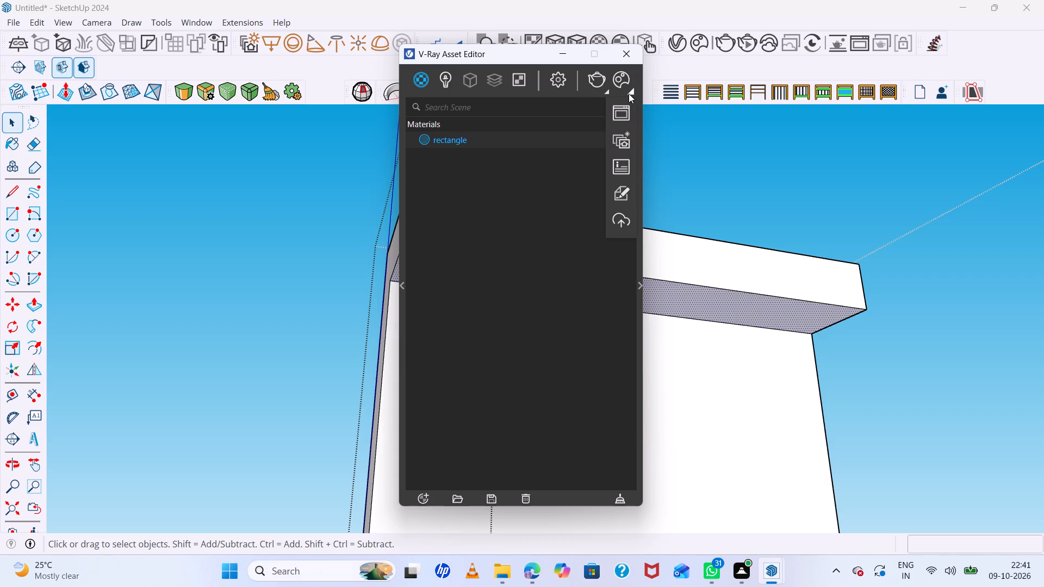
{"action": "left_click", "coordinate": [620, 141]}
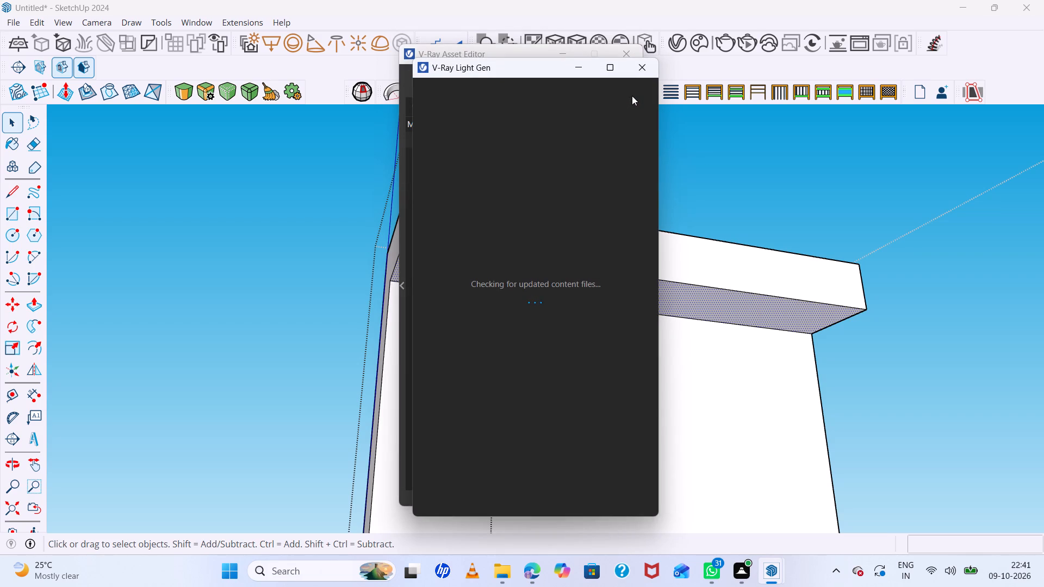
{"action": "left_click", "coordinate": [640, 70]}
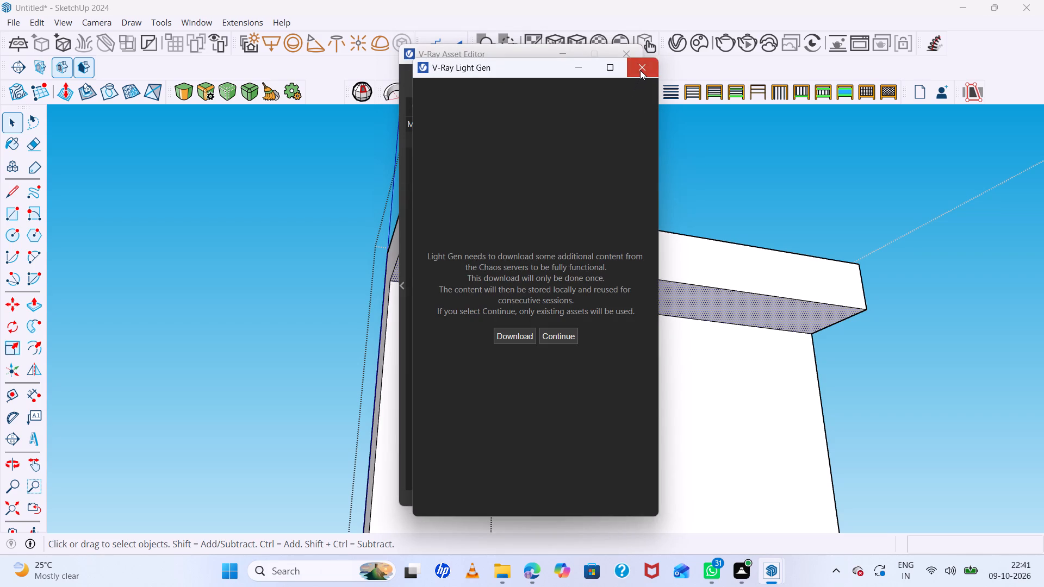
Examine the V-Ray Frame Buffer, including its render history and filters, and close it along with the Asset Editor.
{"action": "left_click", "coordinate": [631, 91]}
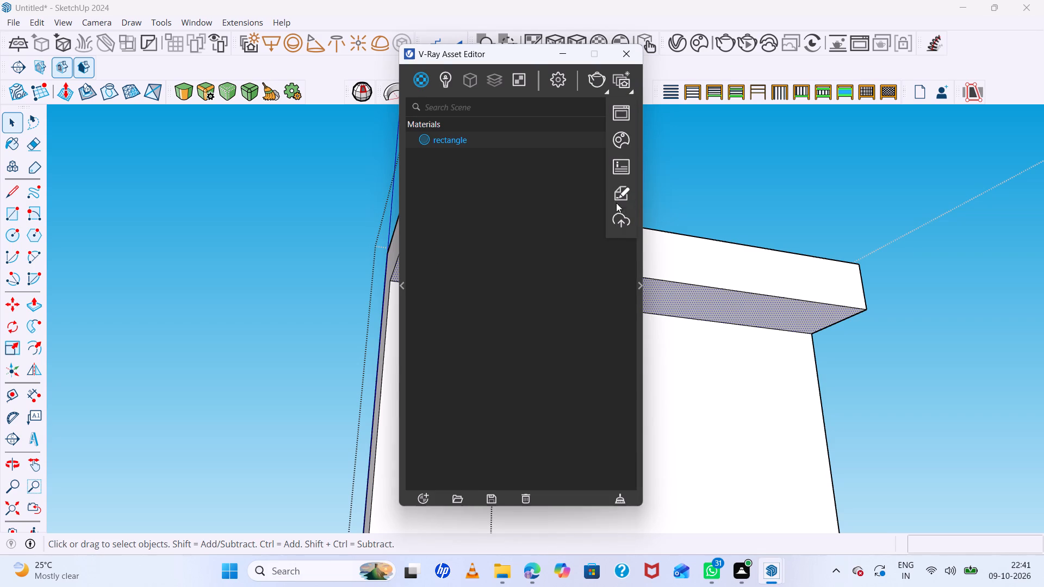
{"action": "left_click", "coordinate": [625, 109]}
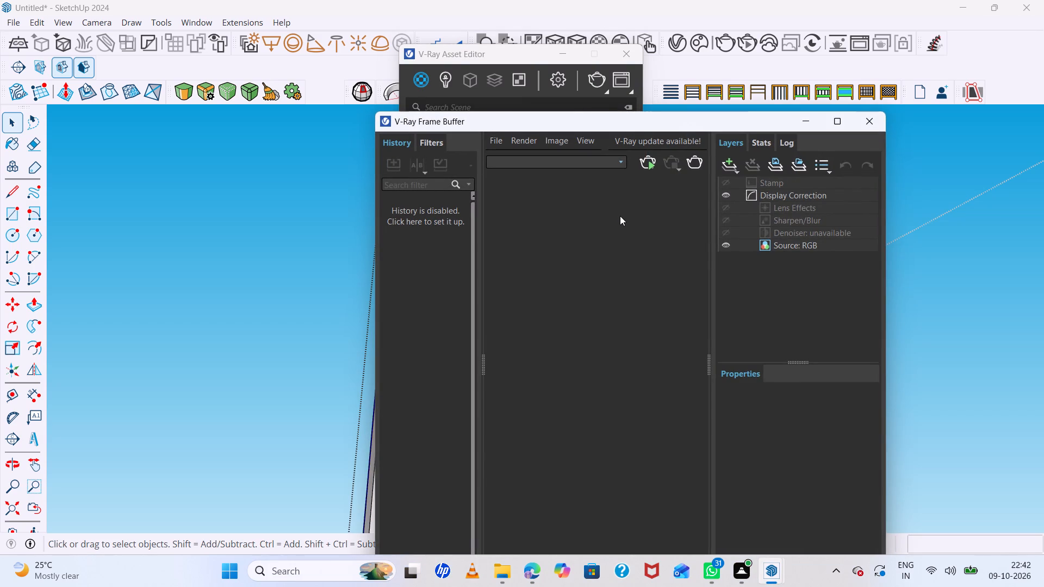
{"action": "scroll", "coordinate": [620, 216], "scroll_direction": "down", "scroll_amount": 5}
{"action": "left_click", "coordinate": [396, 141]}
{"action": "left_click", "coordinate": [438, 139]}
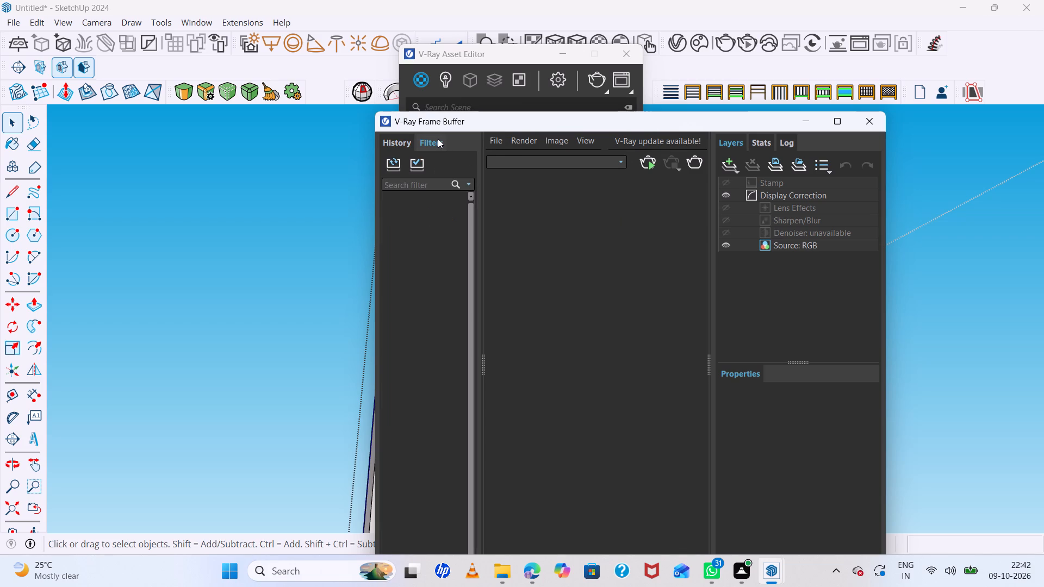
{"action": "left_click", "coordinate": [400, 142]}
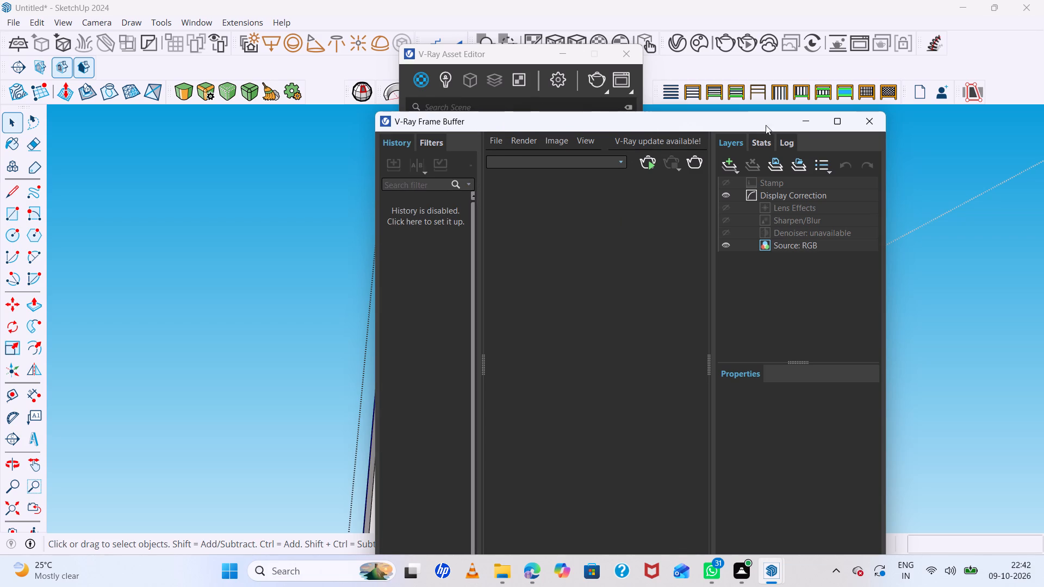
{"action": "left_click", "coordinate": [870, 121]}
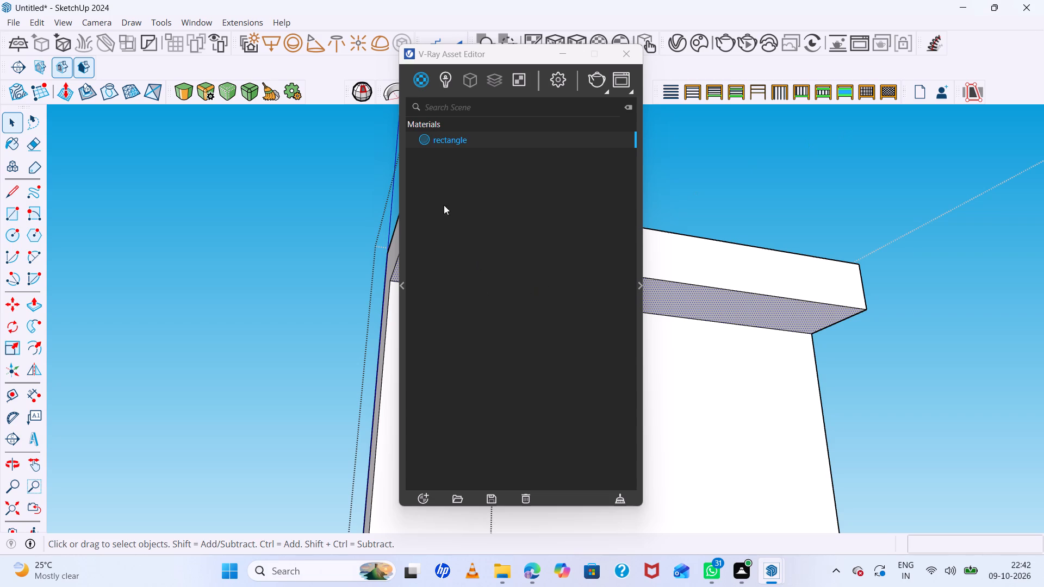
{"action": "scroll", "coordinate": [448, 168], "scroll_direction": "up", "scroll_amount": 4}
{"action": "left_click", "coordinate": [623, 48]}
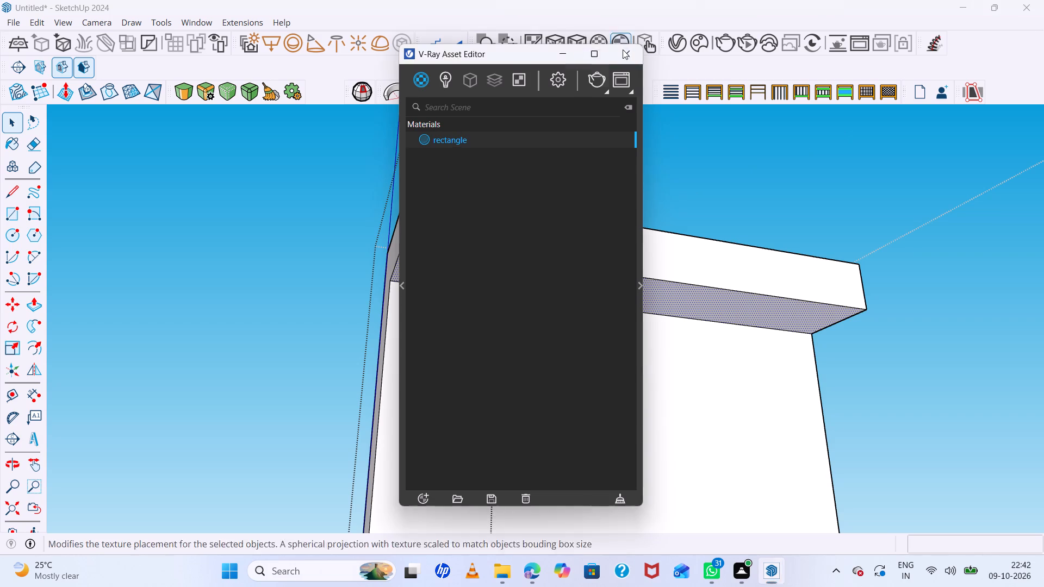
{"action": "scroll", "coordinate": [508, 174], "scroll_direction": "down", "scroll_amount": 5}
{"action": "scroll", "coordinate": [518, 266], "scroll_direction": "up", "scroll_amount": 4}
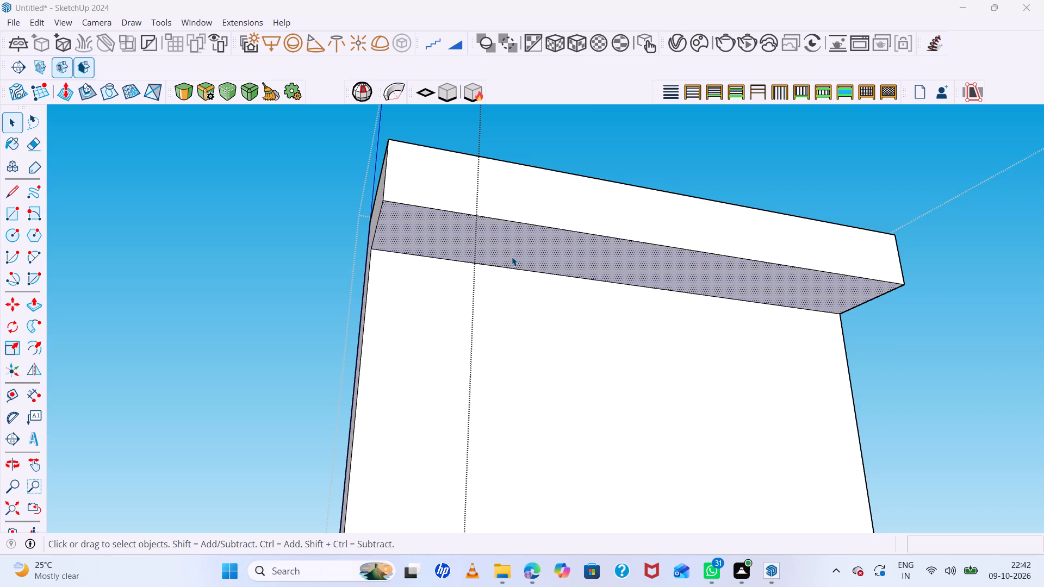
Check the scene's lights and materials in the V-Ray Asset Editor, including the SunLight intensity, and close the editor.
{"action": "left_click", "coordinate": [685, 43]}
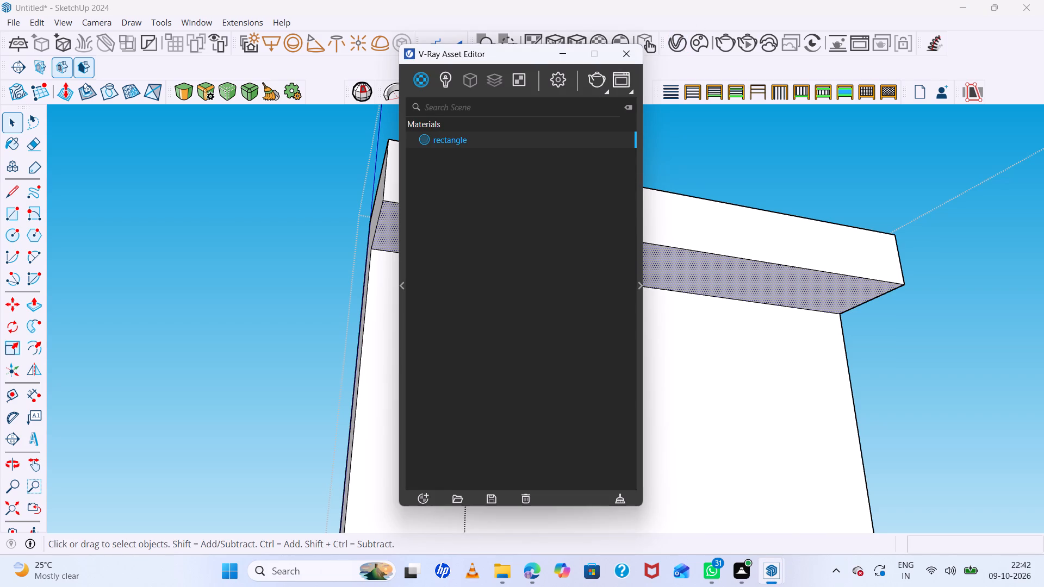
{"action": "left_click", "coordinate": [445, 77]}
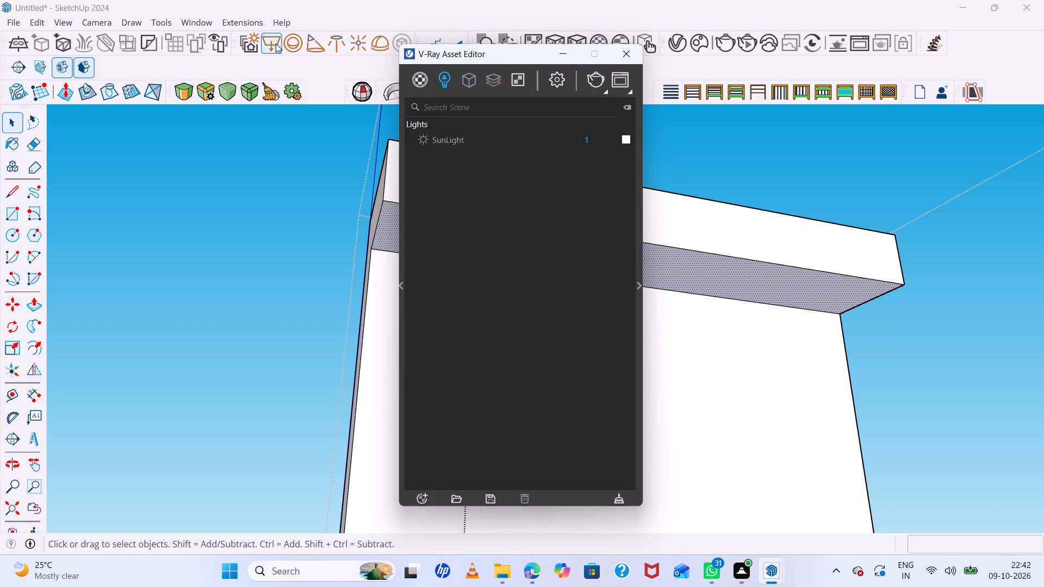
{"action": "scroll", "coordinate": [480, 144], "scroll_direction": "up", "scroll_amount": 4}
{"action": "left_click", "coordinate": [418, 79]}
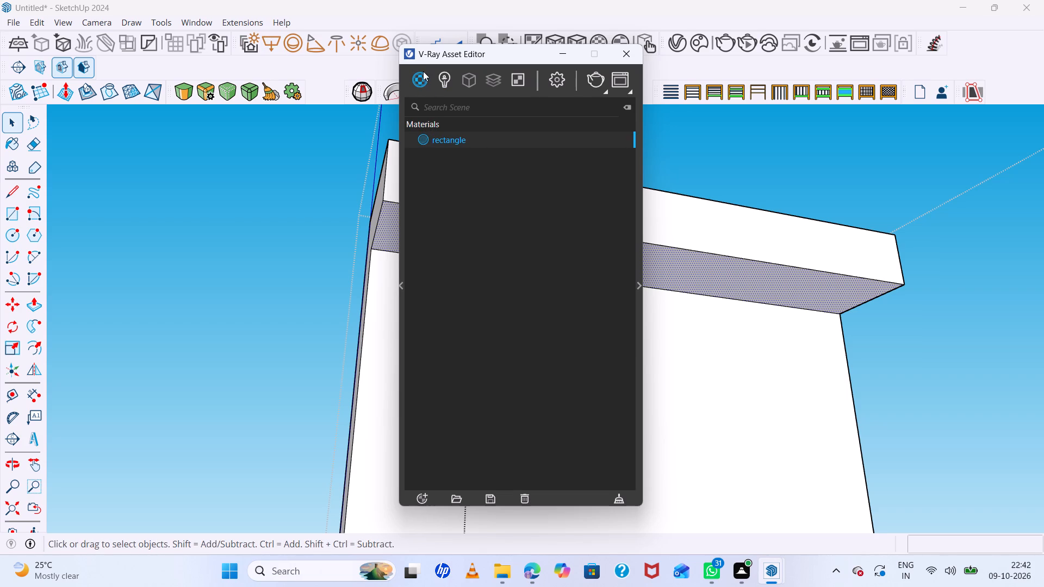
{"action": "left_click", "coordinate": [449, 77]}
{"action": "scroll", "coordinate": [530, 178], "scroll_direction": "up", "scroll_amount": 3}
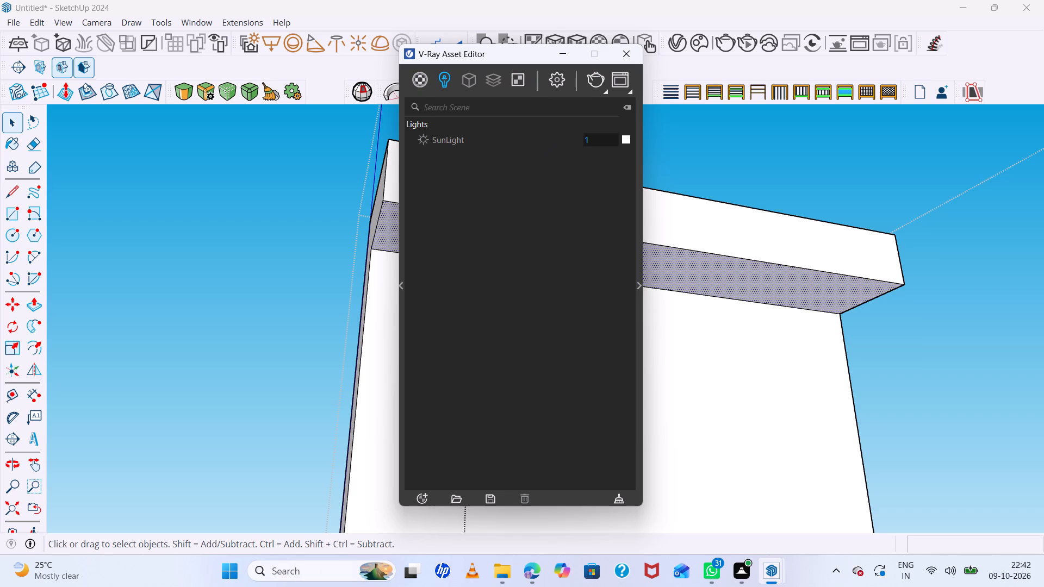
{"action": "left_click", "coordinate": [591, 141]}
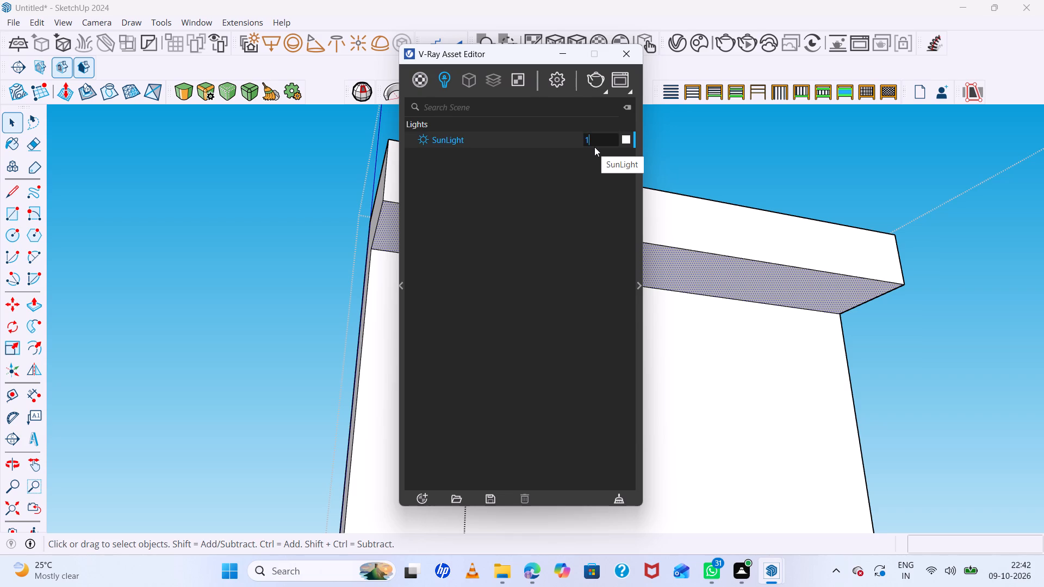
{"action": "scroll", "coordinate": [620, 143], "scroll_direction": "up", "scroll_amount": 3}
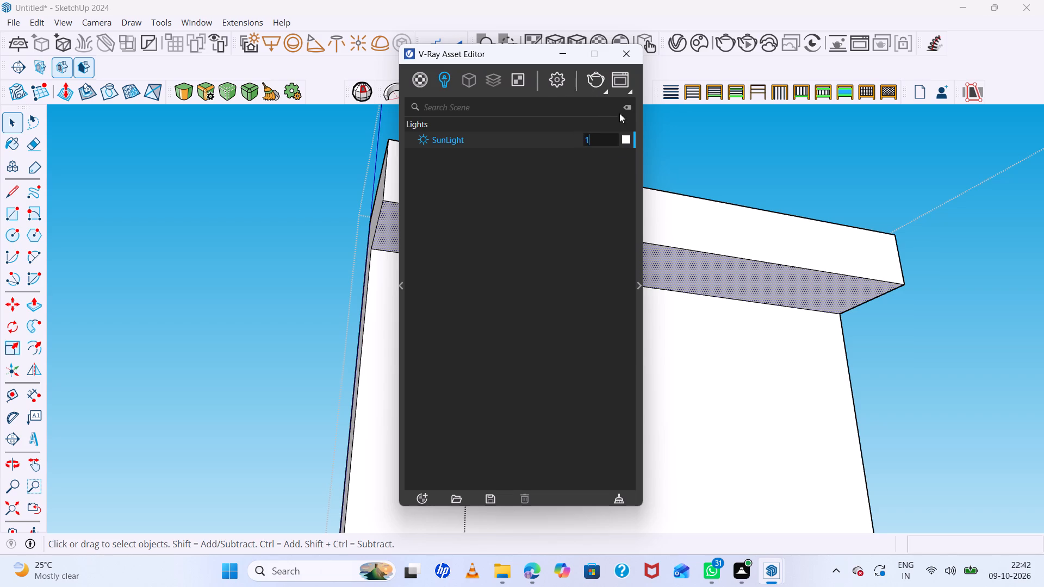
{"action": "left_click", "coordinate": [623, 57]}
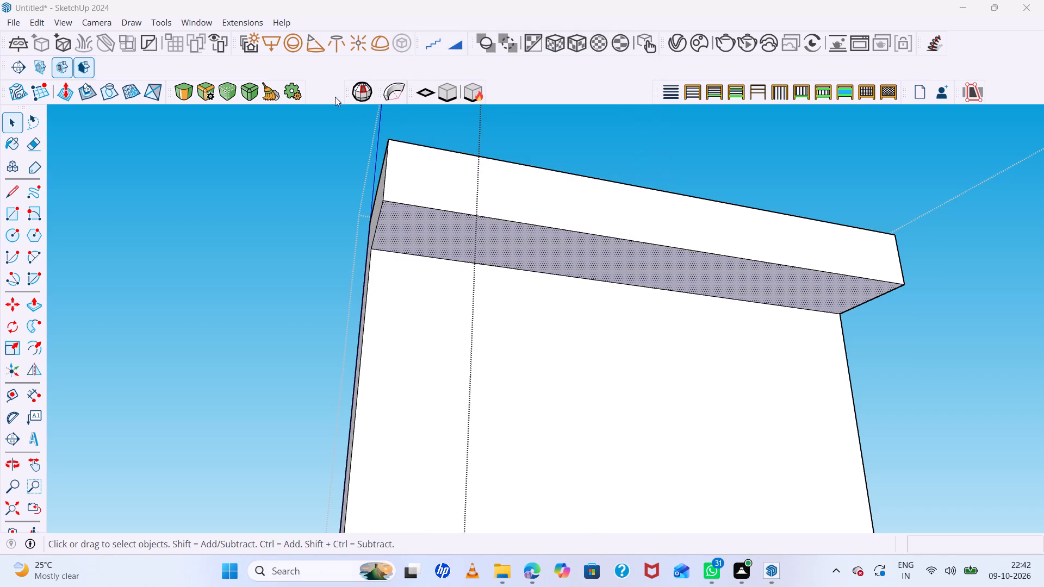
Draw a V-Ray rectangle light, long and narrow and facing down, on the underside of the overhang above the wall.
{"action": "left_click", "coordinate": [270, 47]}
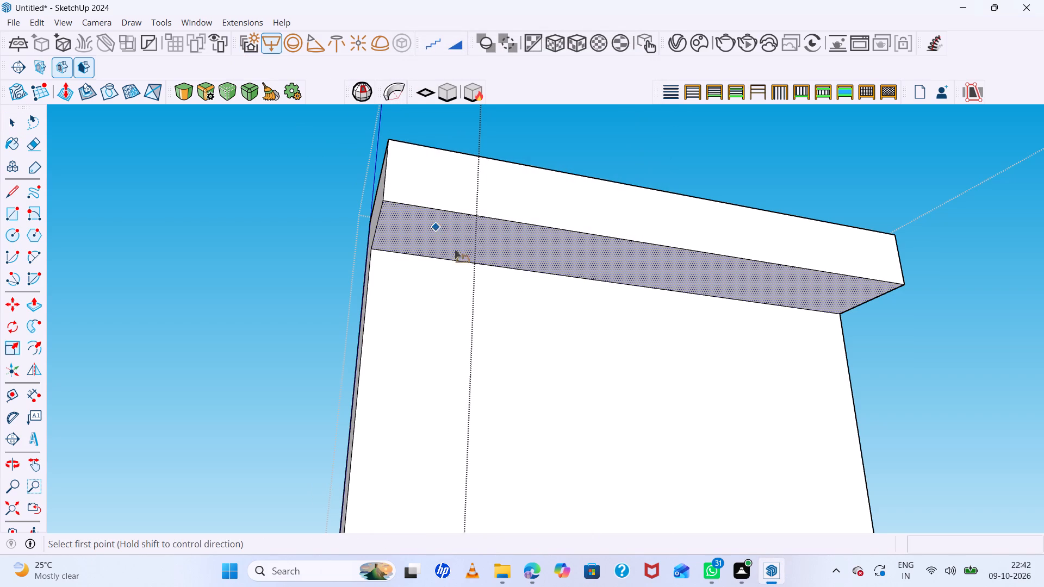
{"action": "scroll", "coordinate": [515, 280], "scroll_direction": "up", "scroll_amount": 7}
{"action": "scroll", "coordinate": [476, 246], "scroll_direction": "down", "scroll_amount": 7}
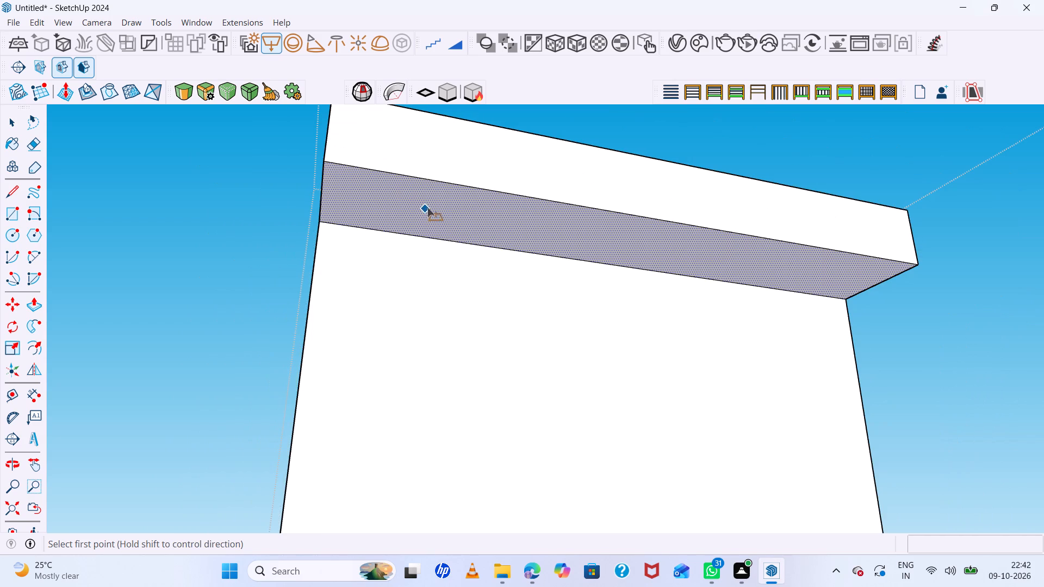
{"action": "left_click", "coordinate": [446, 197]}
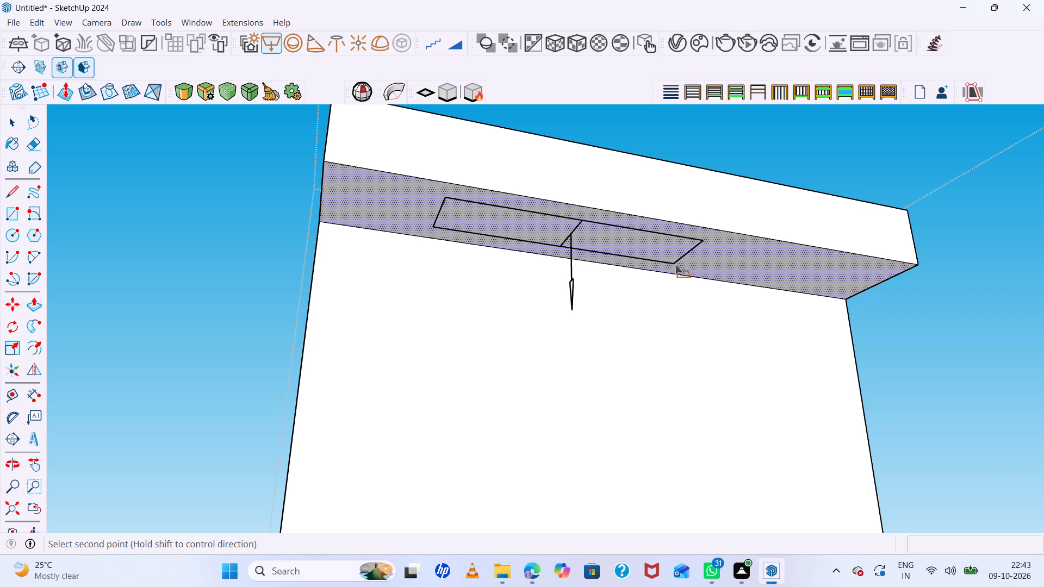
{"action": "left_click", "coordinate": [753, 268]}
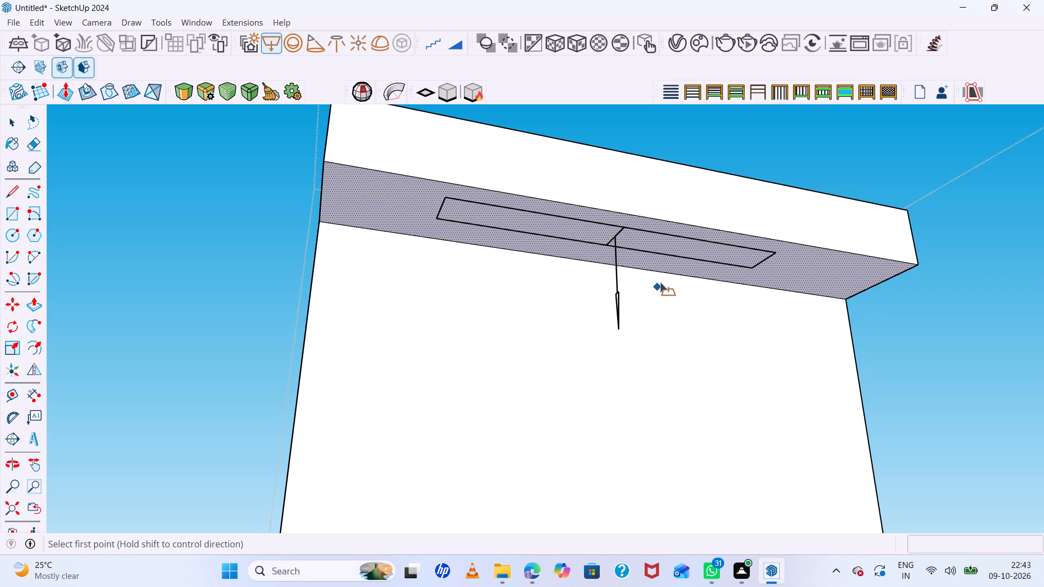
{"action": "scroll", "coordinate": [661, 283], "scroll_direction": "down", "scroll_amount": 6}
{"action": "scroll", "coordinate": [654, 304], "scroll_direction": "up", "scroll_amount": 7}
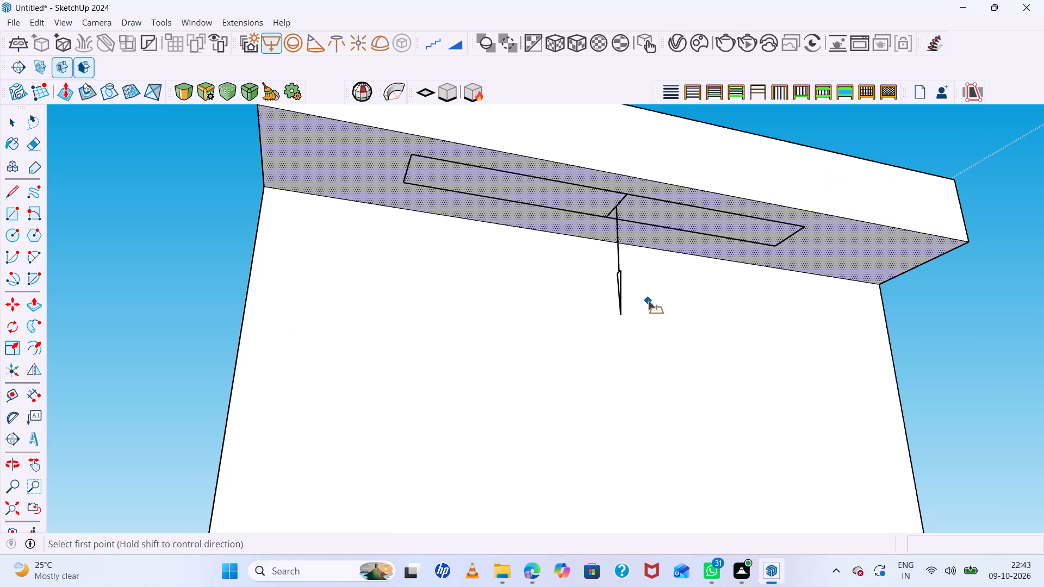
Move the rectangle light 1 mm straight down from the underside of the overhang.
{"action": "key", "text": "space"}
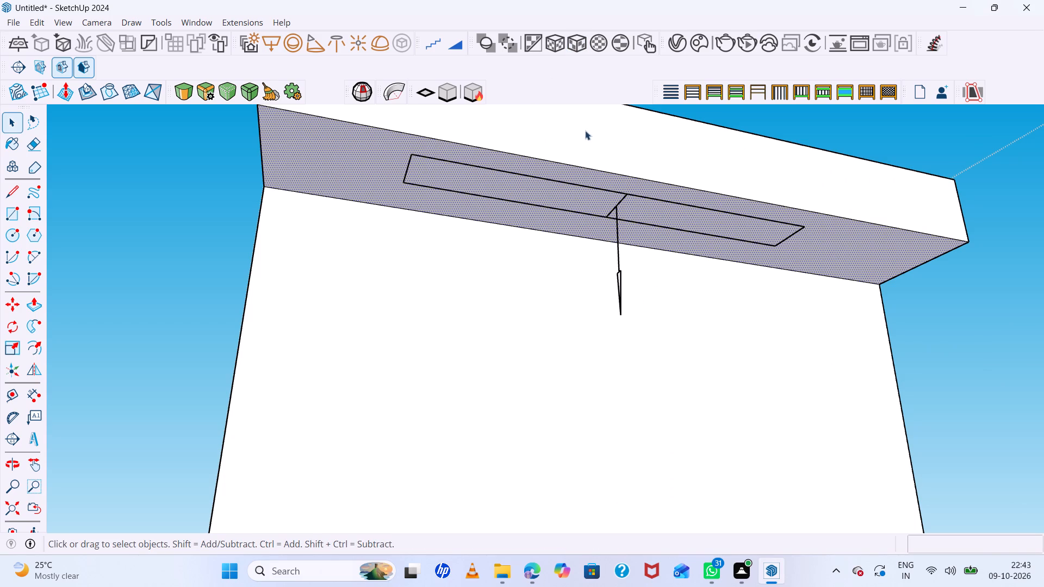
{"action": "left_click", "coordinate": [564, 194]}
{"action": "left_click", "coordinate": [619, 278]}
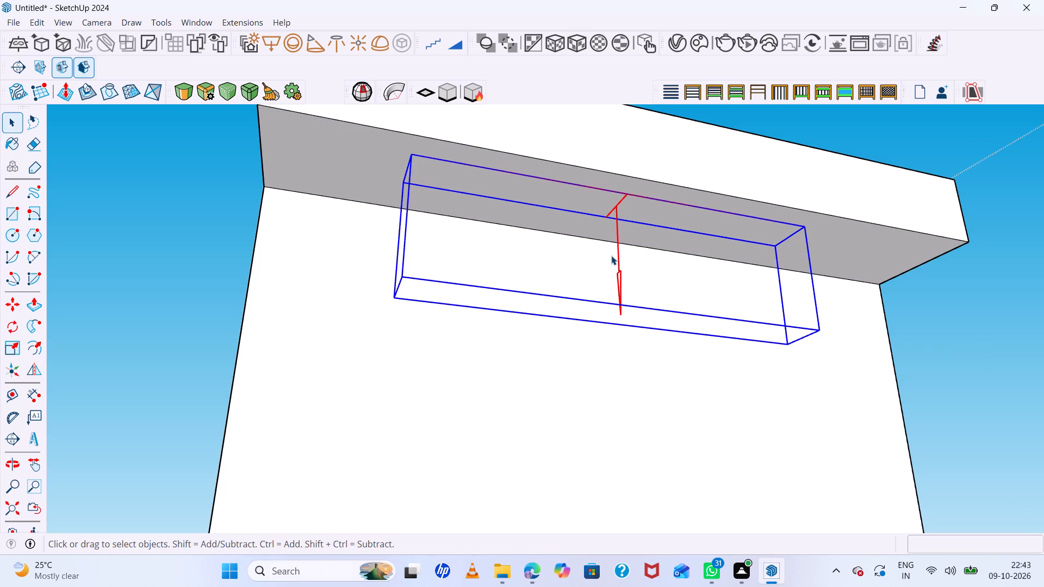
{"action": "key", "text": "m"}
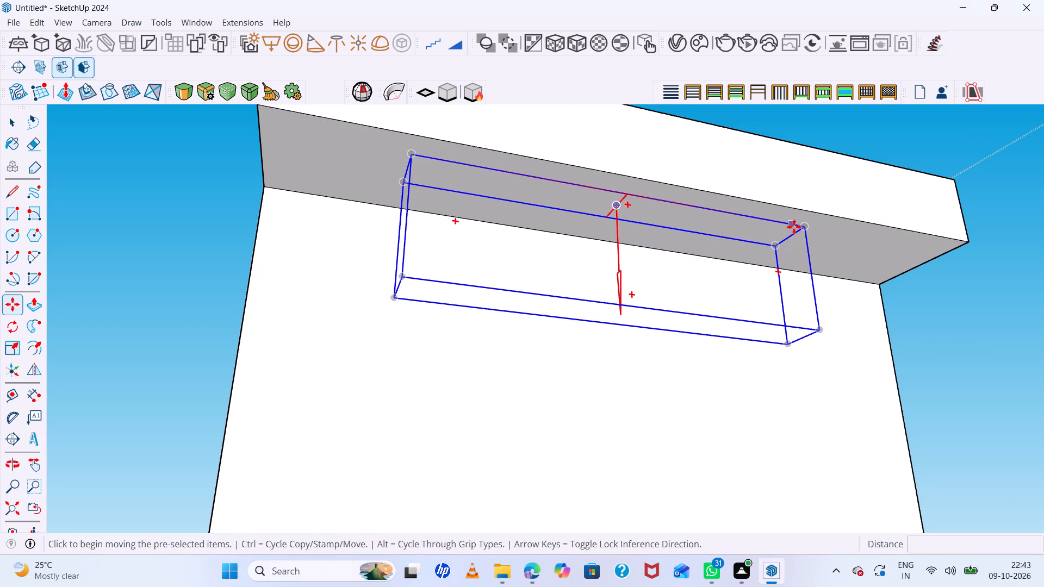
{"action": "left_click", "coordinate": [806, 227]}
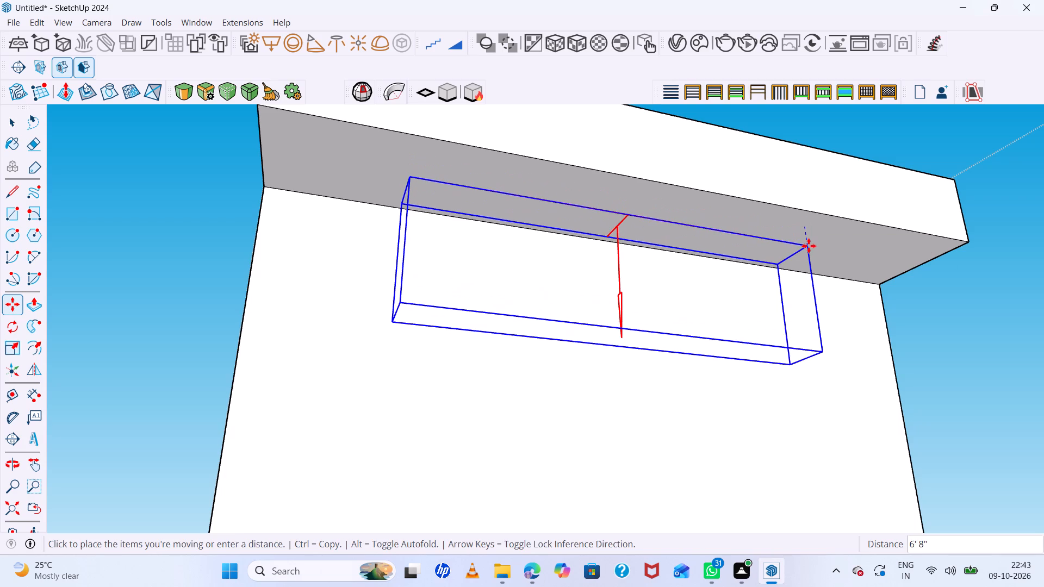
{"action": "type", "text": "1mm"}
{"action": "key", "text": "Return"}
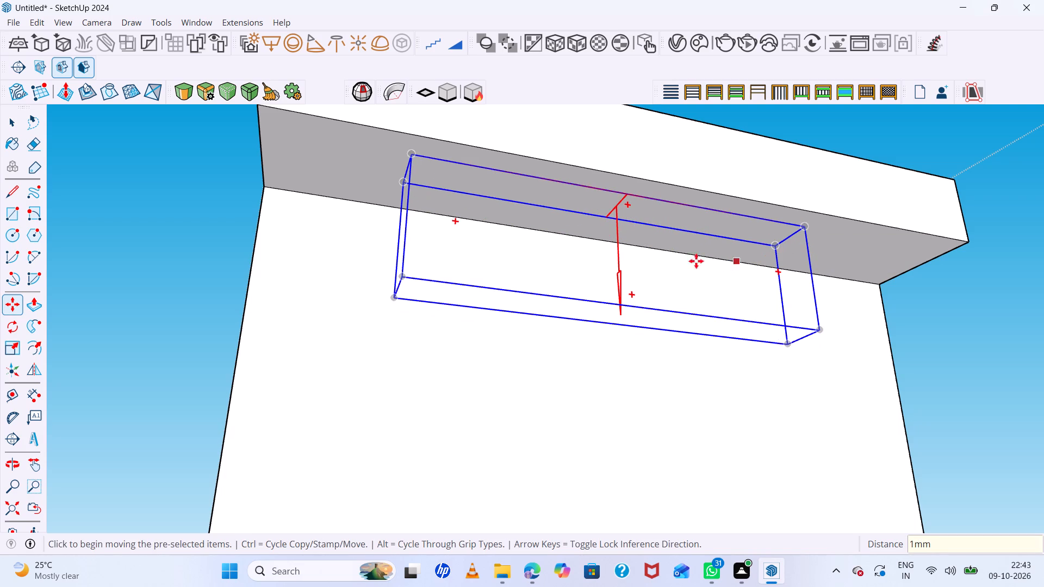
{"action": "scroll", "coordinate": [578, 239], "scroll_direction": "down", "scroll_amount": 1}
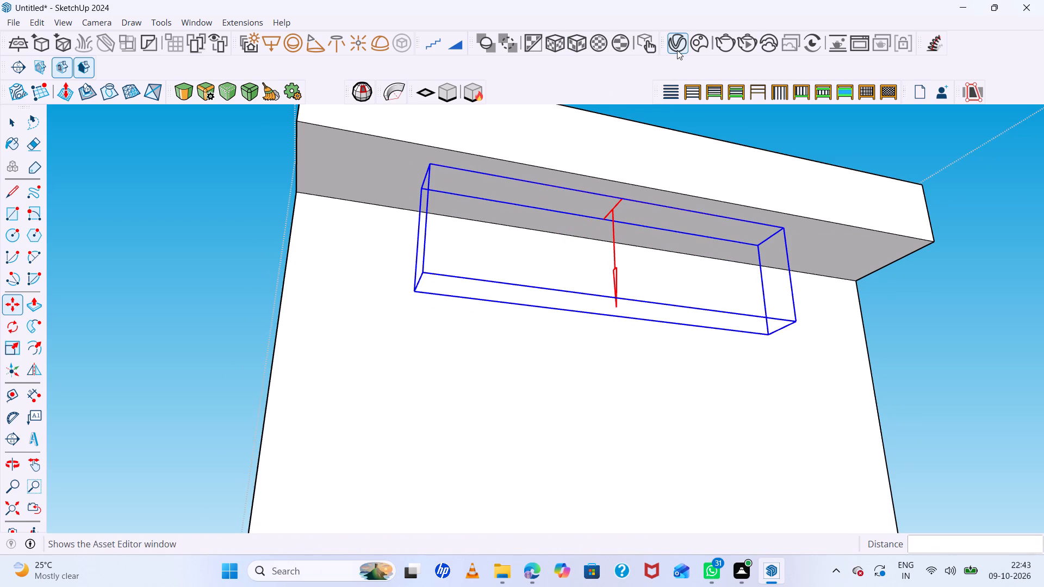
Bring up the scene's lights in the V-Ray Asset Editor and choose interactive rendering.
{"action": "left_click", "coordinate": [677, 49]}
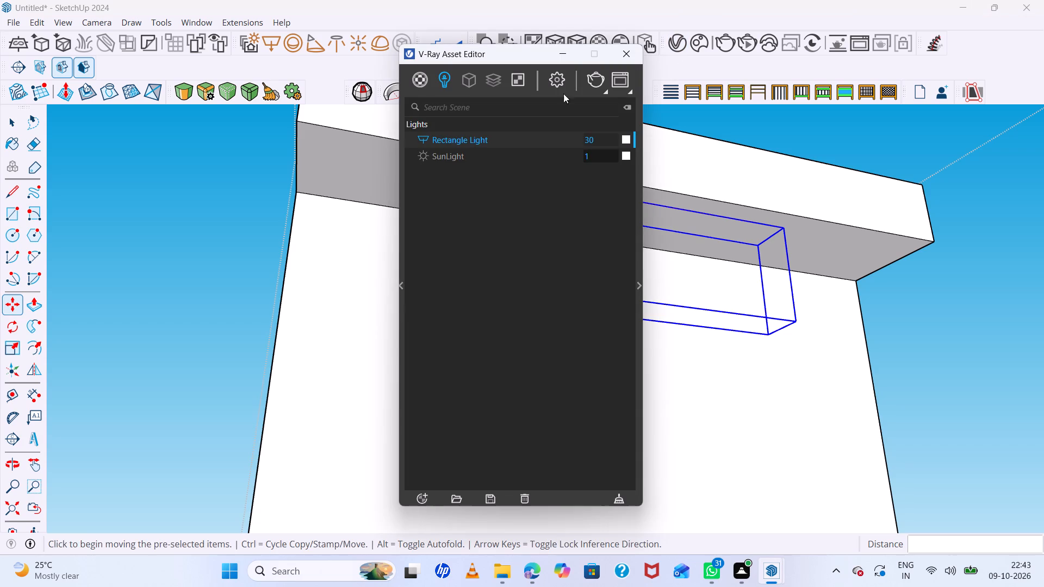
{"action": "left_click", "coordinate": [443, 81]}
{"action": "left_click", "coordinate": [607, 91]}
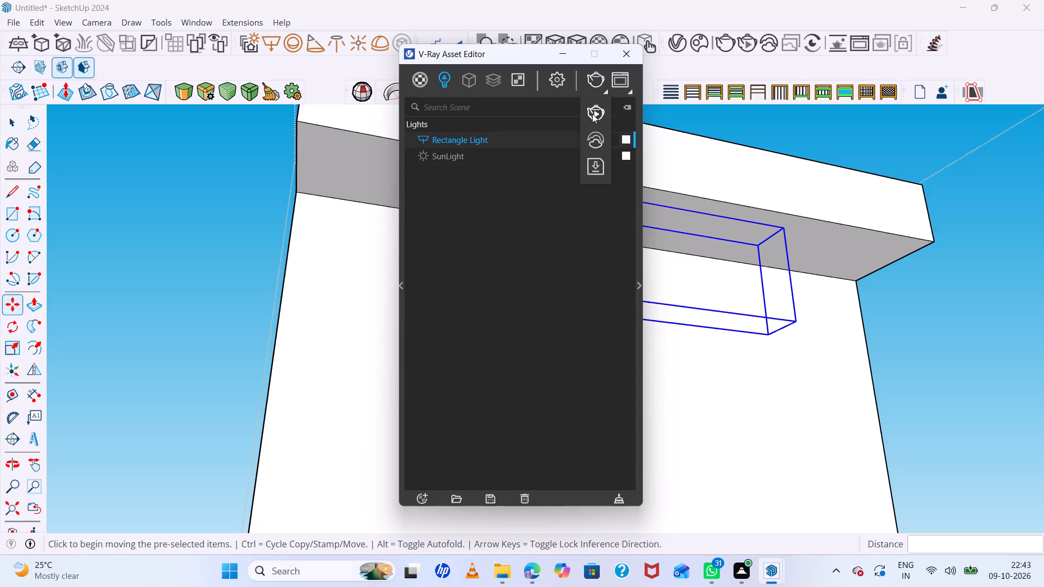
{"action": "left_click", "coordinate": [592, 113]}
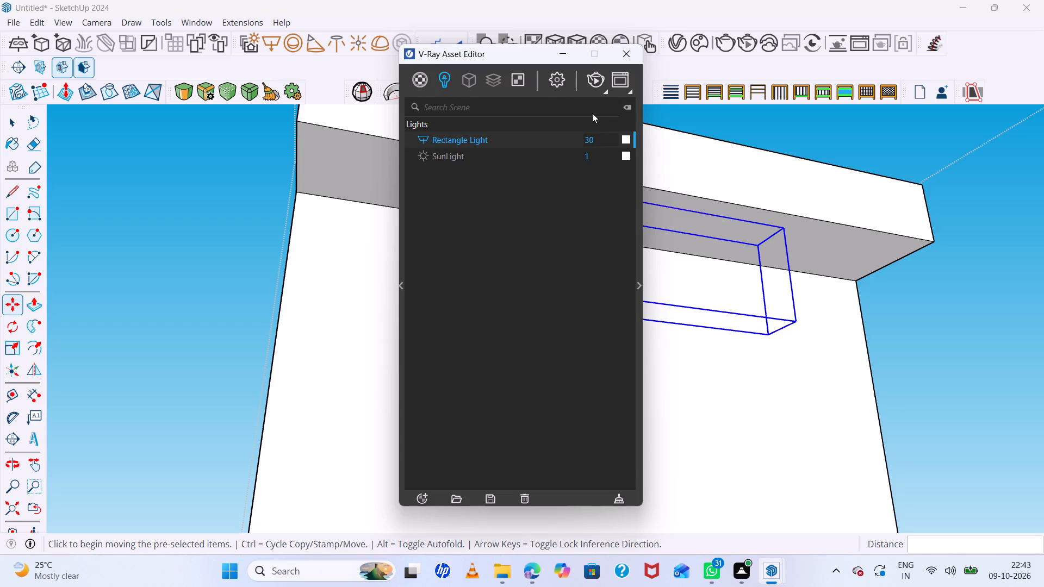
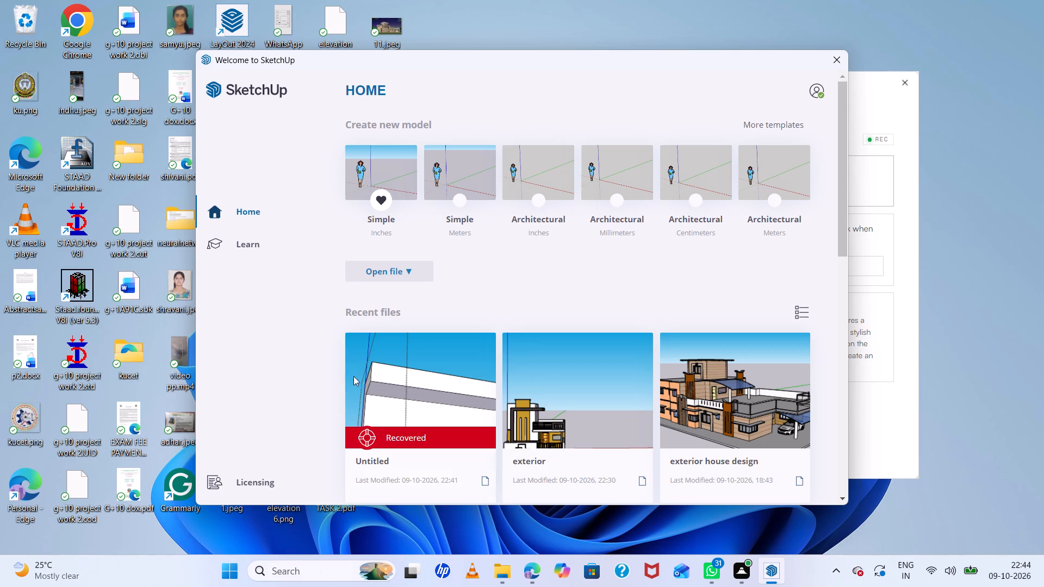
Choose the recovered Untitled model from the recent files to reopen it.
{"action": "double_click", "coordinate": [403, 399]}
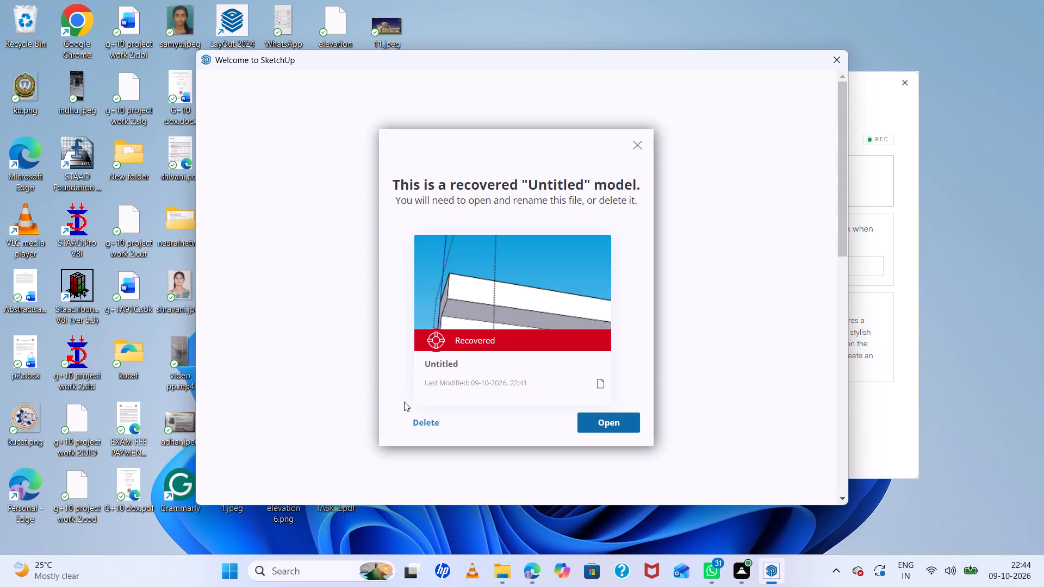
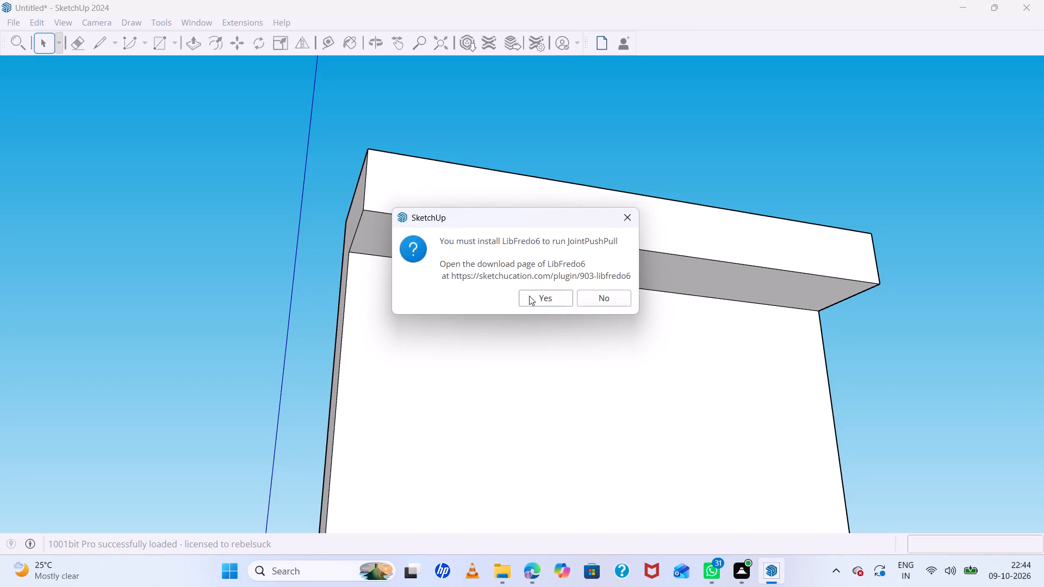
Accept the JointPushPull prompt to open the LibFredo6 download page, and close the browser.
{"action": "left_click", "coordinate": [547, 301]}
{"action": "scroll", "coordinate": [425, 326], "scroll_direction": "down", "scroll_amount": 7}
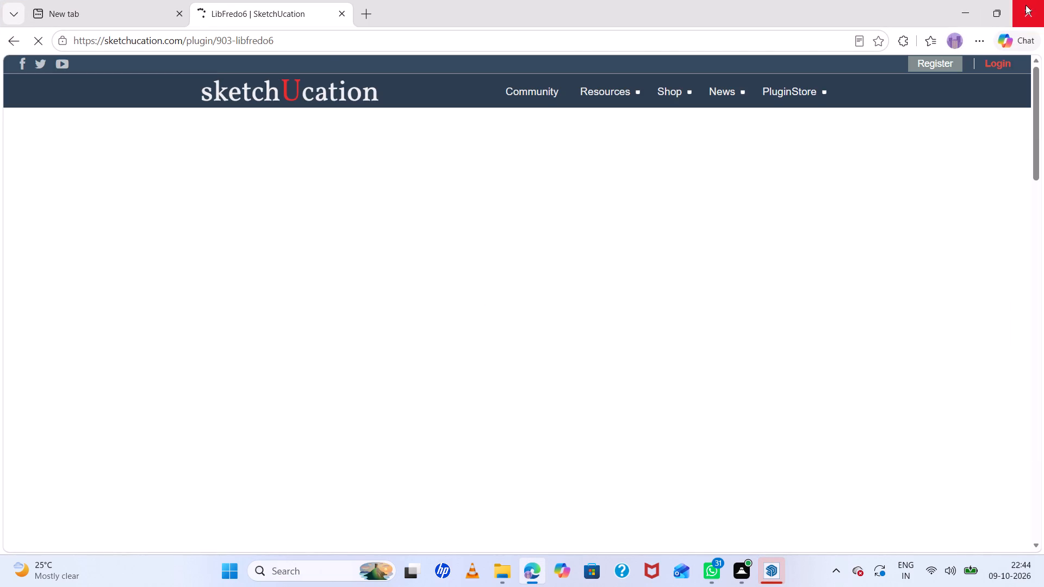
{"action": "left_click", "coordinate": [1026, 5]}
Close the Default Tray to free up the modelling area.
{"action": "scroll", "coordinate": [489, 290], "scroll_direction": "down", "scroll_amount": 5}
{"action": "scroll", "coordinate": [529, 342], "scroll_direction": "up", "scroll_amount": 6}
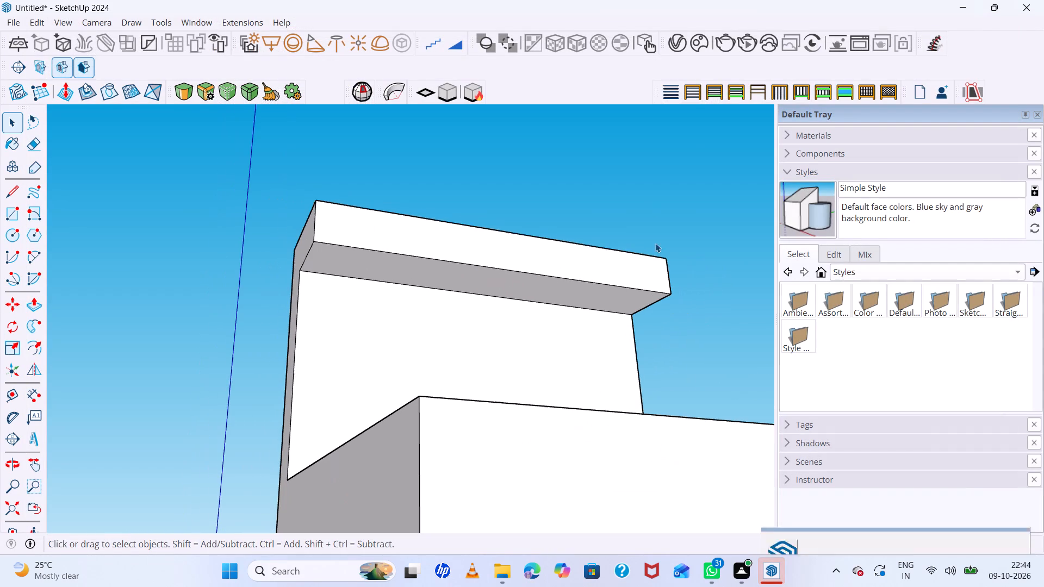
{"action": "left_click", "coordinate": [1034, 111]}
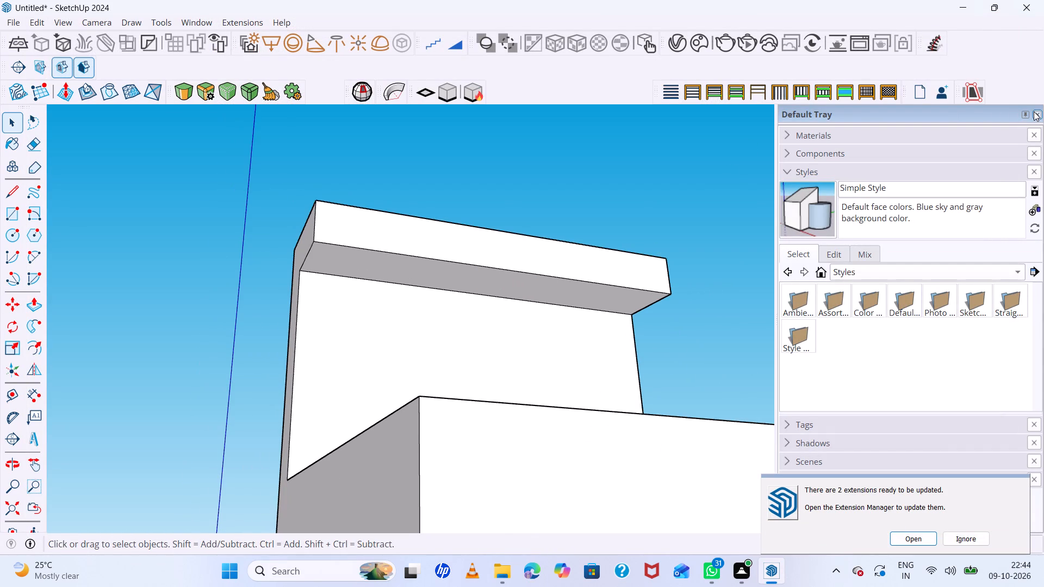
Open the wall-and-overhang group for editing and select the underside face of the overhang.
{"action": "scroll", "coordinate": [482, 199], "scroll_direction": "down", "scroll_amount": 3}
{"action": "scroll", "coordinate": [595, 347], "scroll_direction": "up", "scroll_amount": 2}
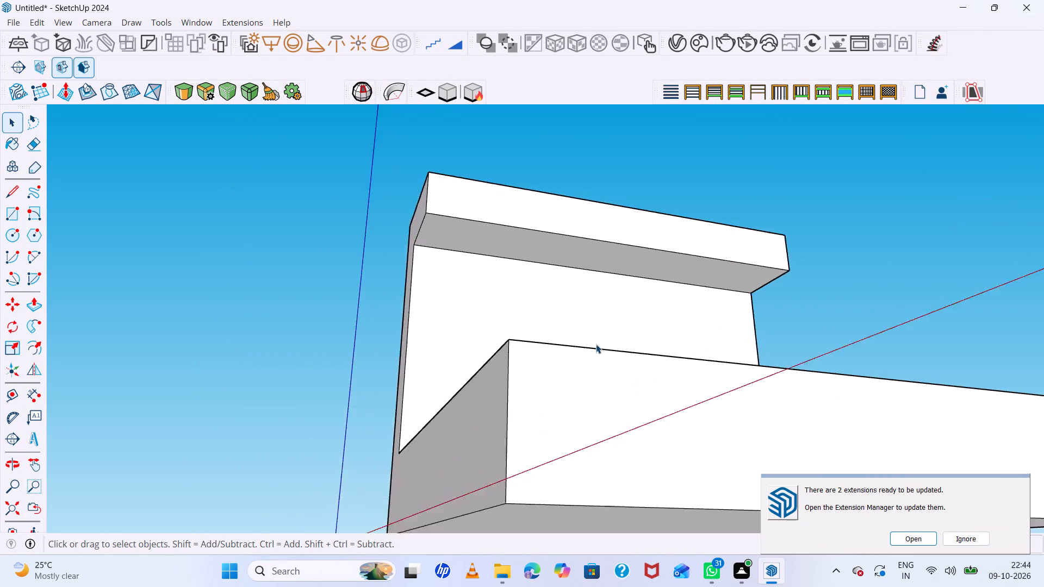
{"action": "scroll", "coordinate": [596, 344], "scroll_direction": "up", "scroll_amount": 3}
{"action": "scroll", "coordinate": [581, 228], "scroll_direction": "up", "scroll_amount": 4}
{"action": "middle_click_drag", "start_coordinate": [586, 241], "coordinate": [588, 266]}
{"action": "scroll", "coordinate": [588, 252], "scroll_direction": "down", "scroll_amount": 3}
{"action": "scroll", "coordinate": [581, 321], "scroll_direction": "up", "scroll_amount": 2}
{"action": "scroll", "coordinate": [578, 243], "scroll_direction": "down", "scroll_amount": 7}
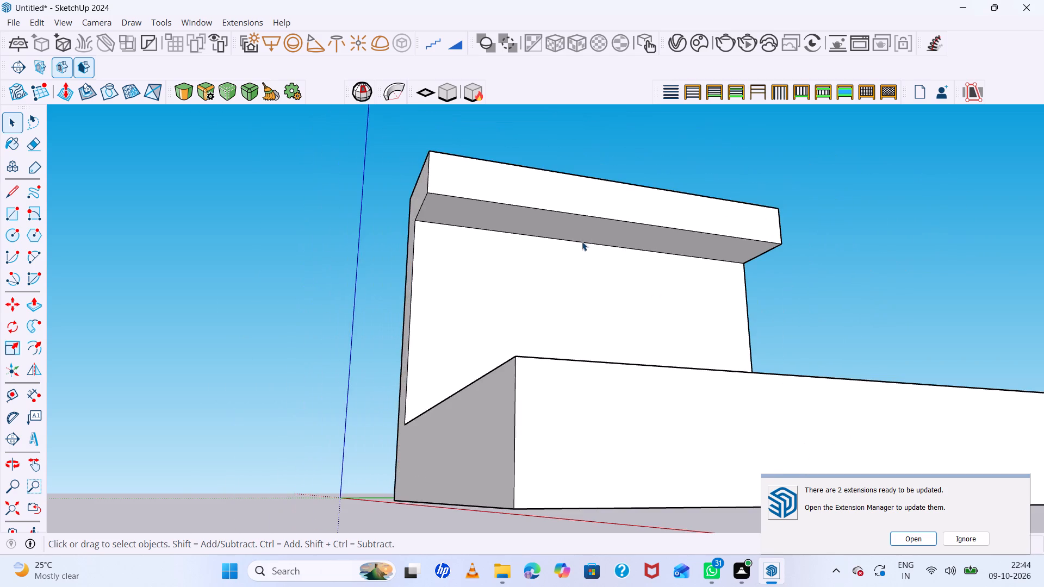
{"action": "middle_click_drag", "start_coordinate": [586, 273], "coordinate": [587, 257]}
{"action": "scroll", "coordinate": [586, 273], "scroll_direction": "up", "scroll_amount": 1}
{"action": "scroll", "coordinate": [578, 222], "scroll_direction": "up", "scroll_amount": 5}
{"action": "left_click", "coordinate": [557, 229]}
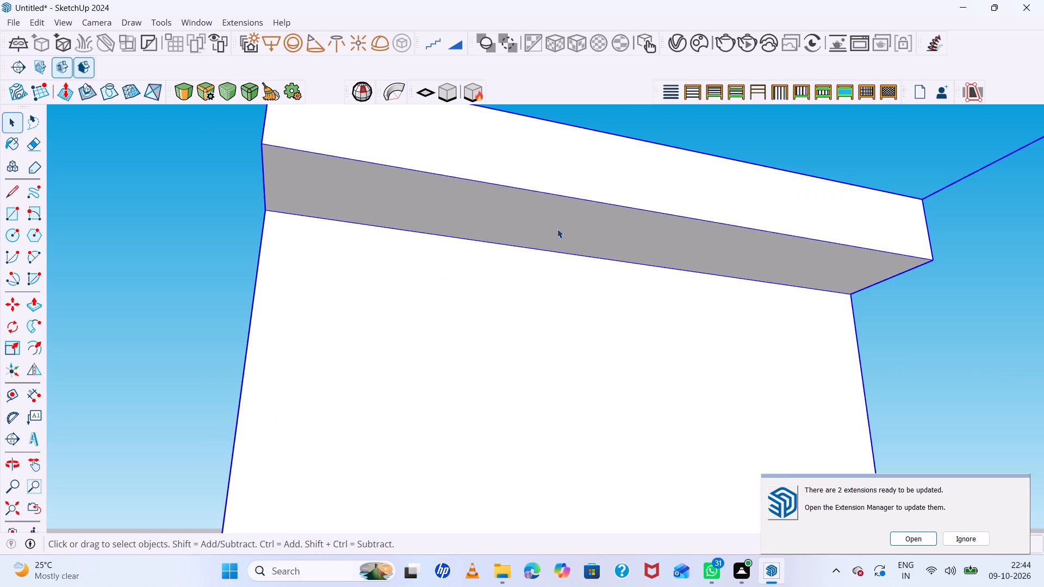
{"action": "scroll", "coordinate": [550, 241], "scroll_direction": "down", "scroll_amount": 5}
{"action": "double_click", "coordinate": [550, 233]}
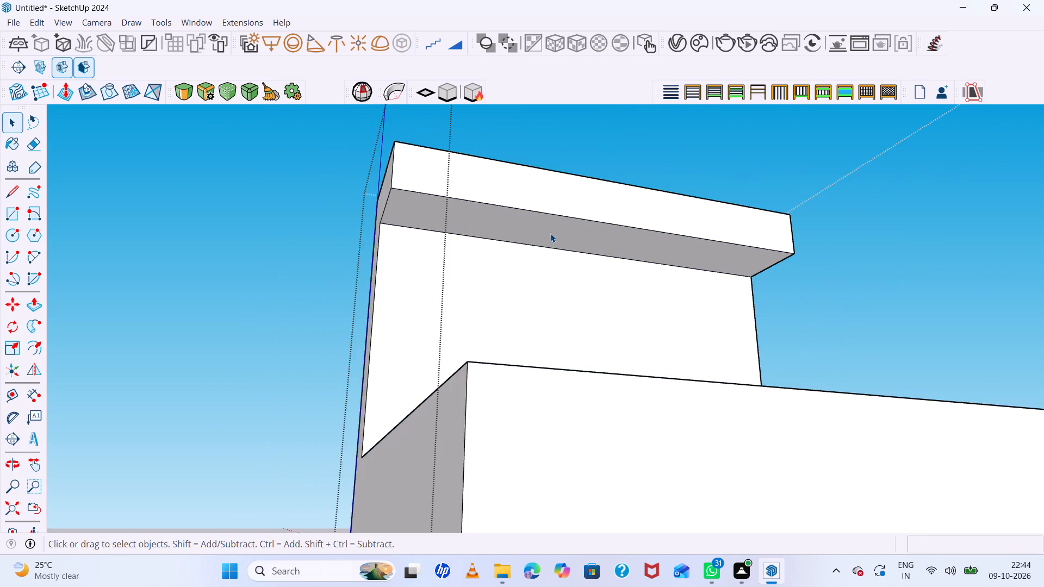
{"action": "scroll", "coordinate": [550, 233], "scroll_direction": "up", "scroll_amount": 5}
{"action": "left_click", "coordinate": [551, 232]}
Draw a V-Ray rectangle light lengthwise across the middle of the overhang's underside, aimed downward.
{"action": "scroll", "coordinate": [552, 233], "scroll_direction": "down", "scroll_amount": 6}
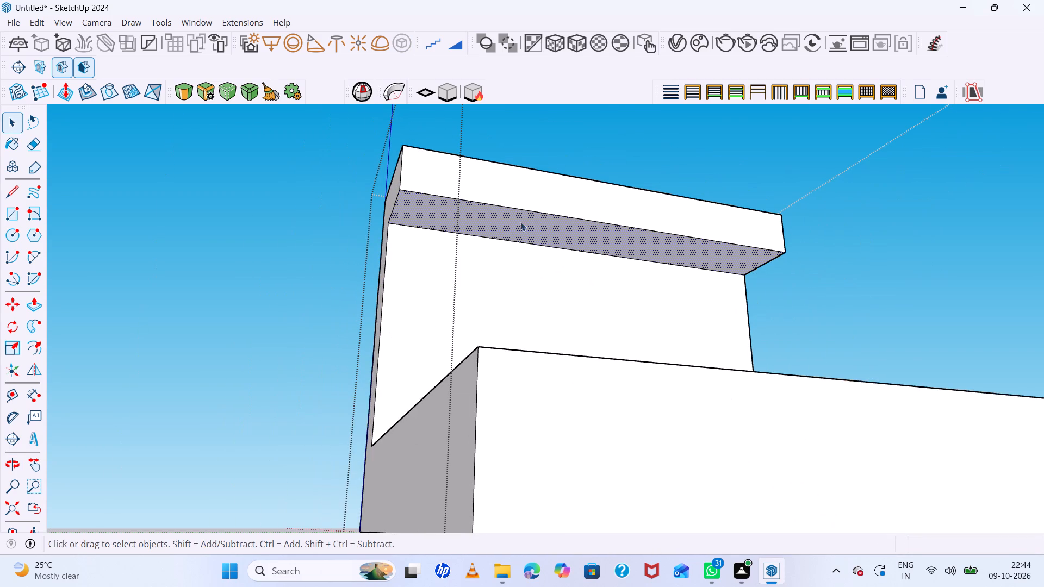
{"action": "left_click", "coordinate": [267, 39]}
{"action": "scroll", "coordinate": [495, 211], "scroll_direction": "up", "scroll_amount": 4}
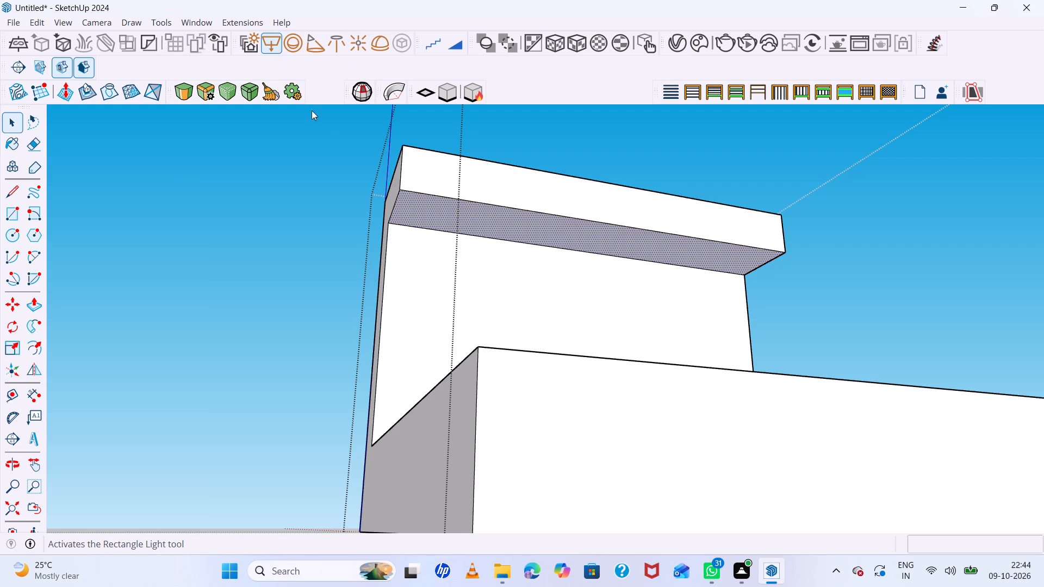
{"action": "scroll", "coordinate": [508, 238], "scroll_direction": "up", "scroll_amount": 5}
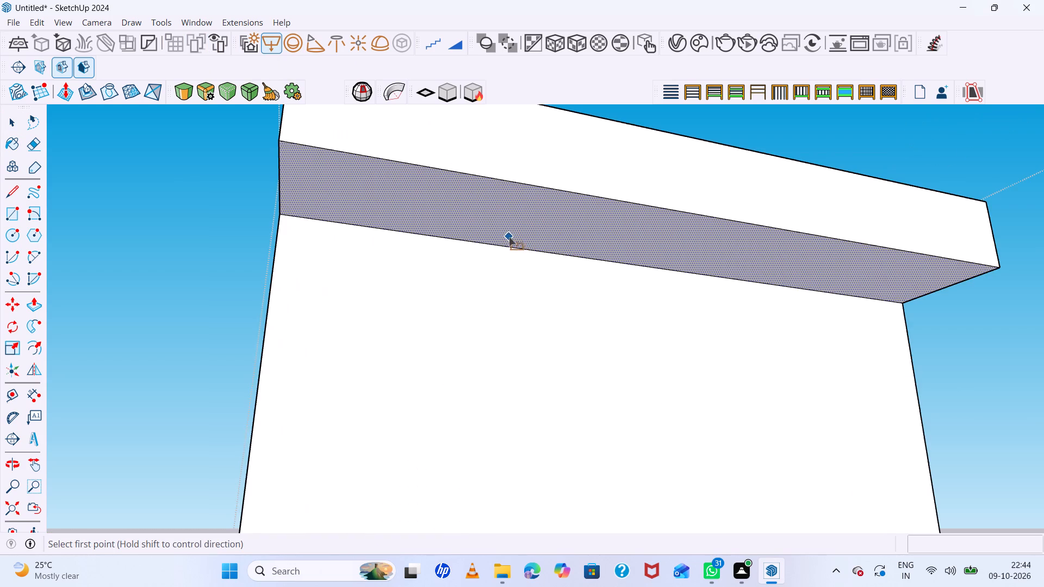
{"action": "left_click", "coordinate": [453, 196]}
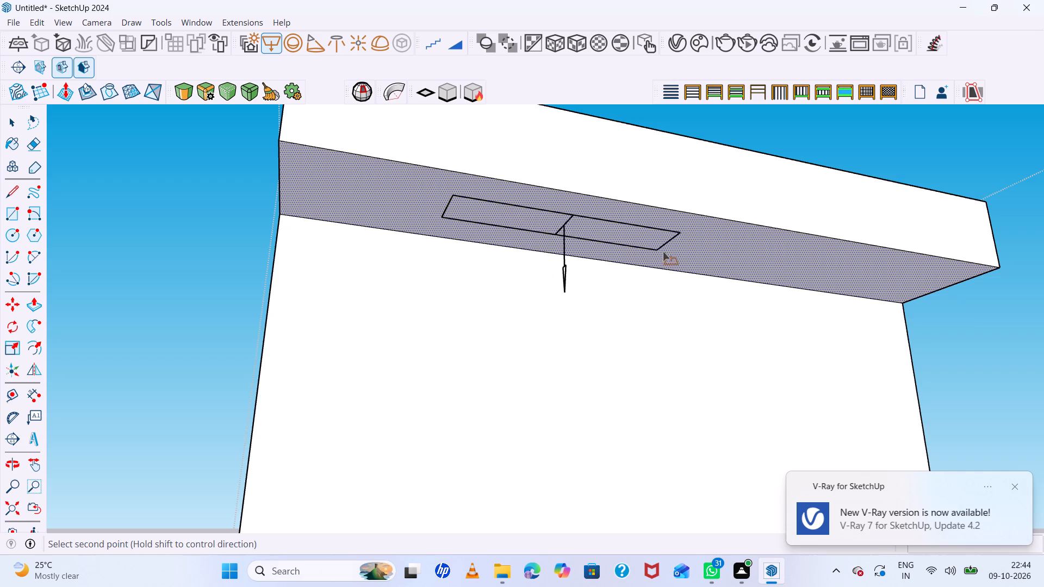
{"action": "left_click", "coordinate": [772, 274]}
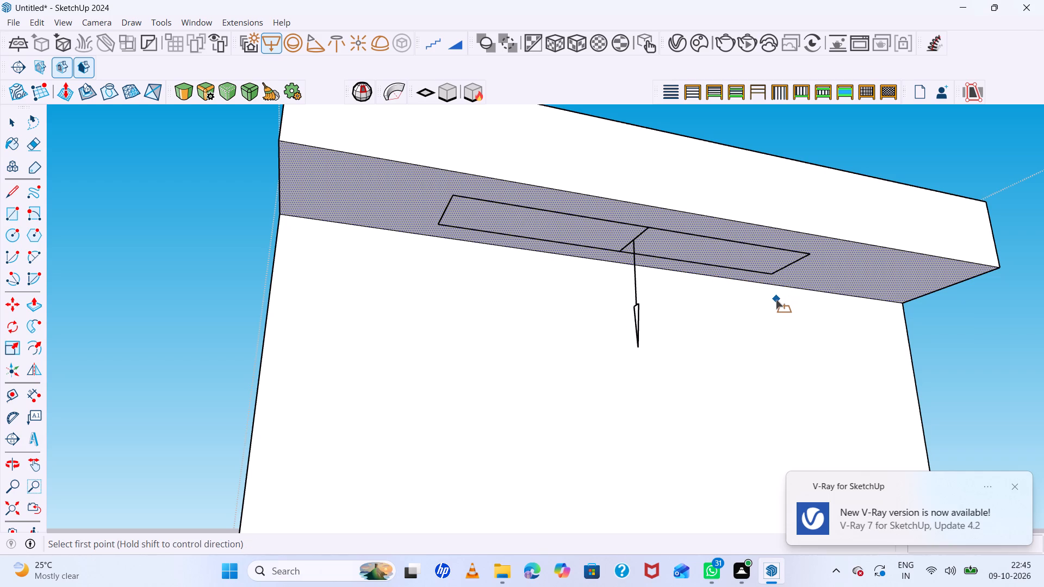
{"action": "key", "text": "space"}
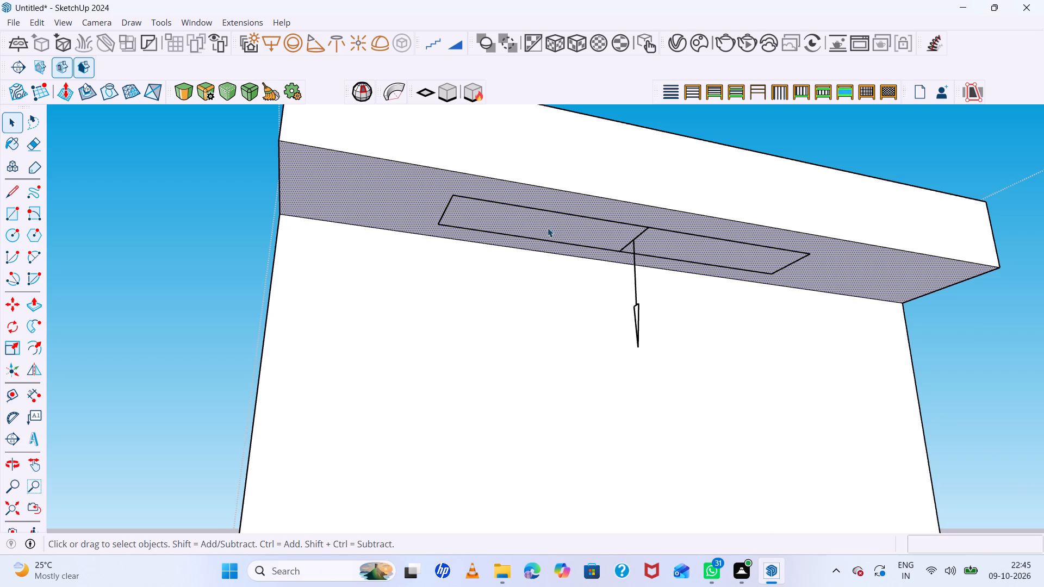
Move the rectangle light 1 mm down along the blue axis, away from the overhang's underside.
{"action": "left_click", "coordinate": [646, 245]}
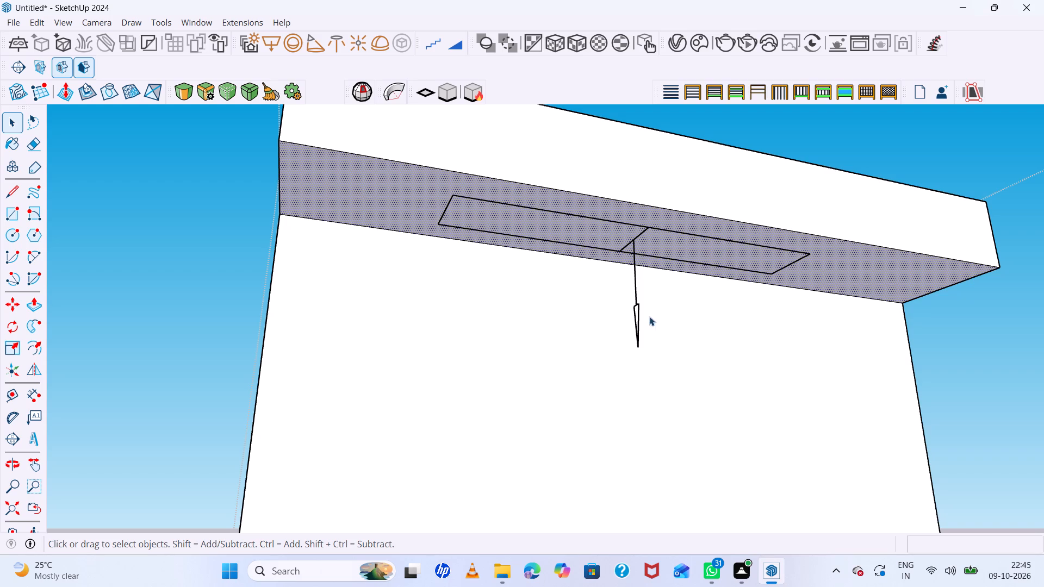
{"action": "left_click", "coordinate": [637, 319]}
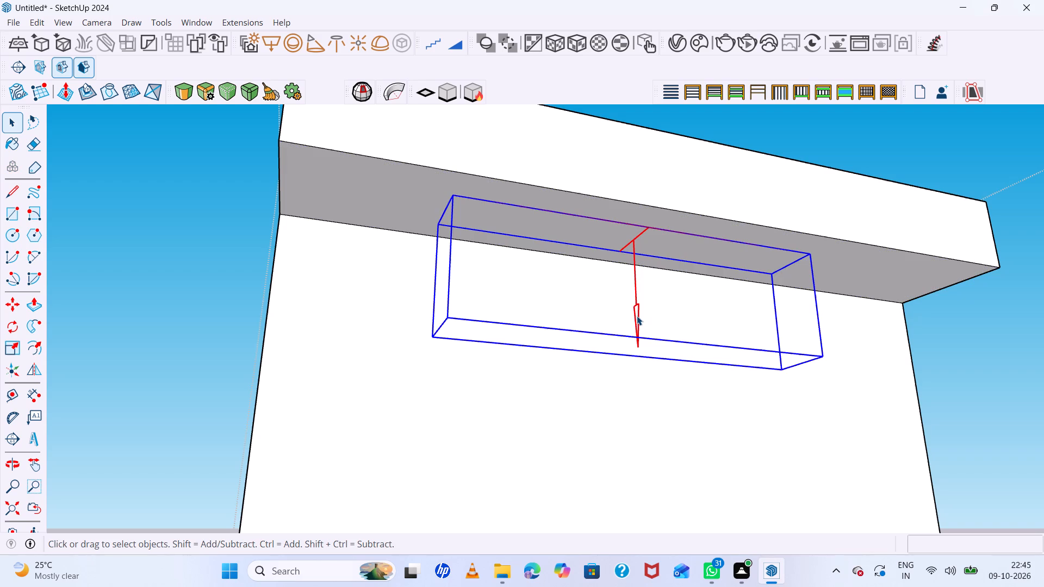
{"action": "key", "text": "m"}
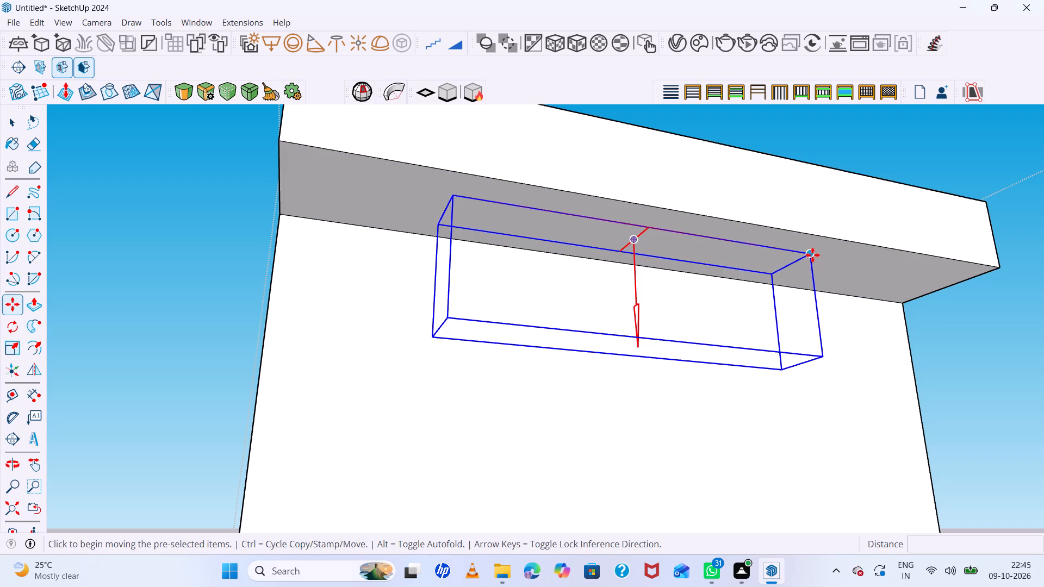
{"action": "left_click", "coordinate": [812, 254]}
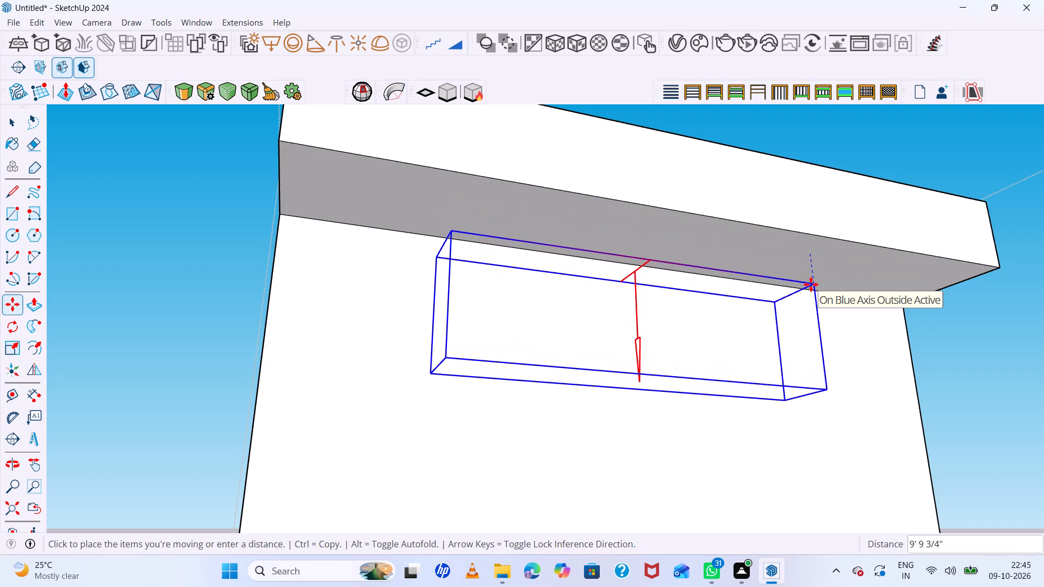
{"action": "key", "text": "1"}
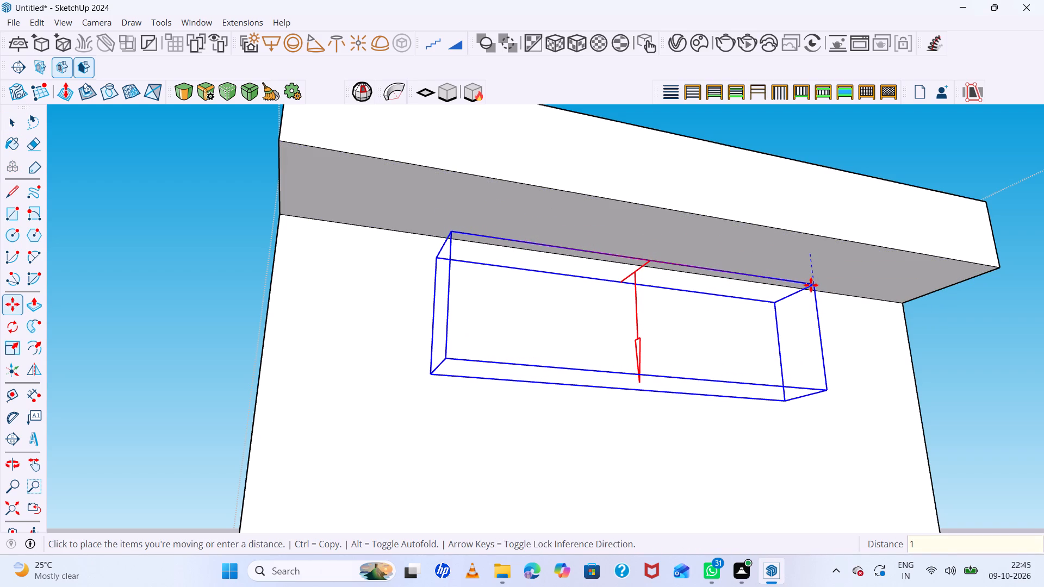
{"action": "type", "text": "mm"}
{"action": "key", "text": "Return"}
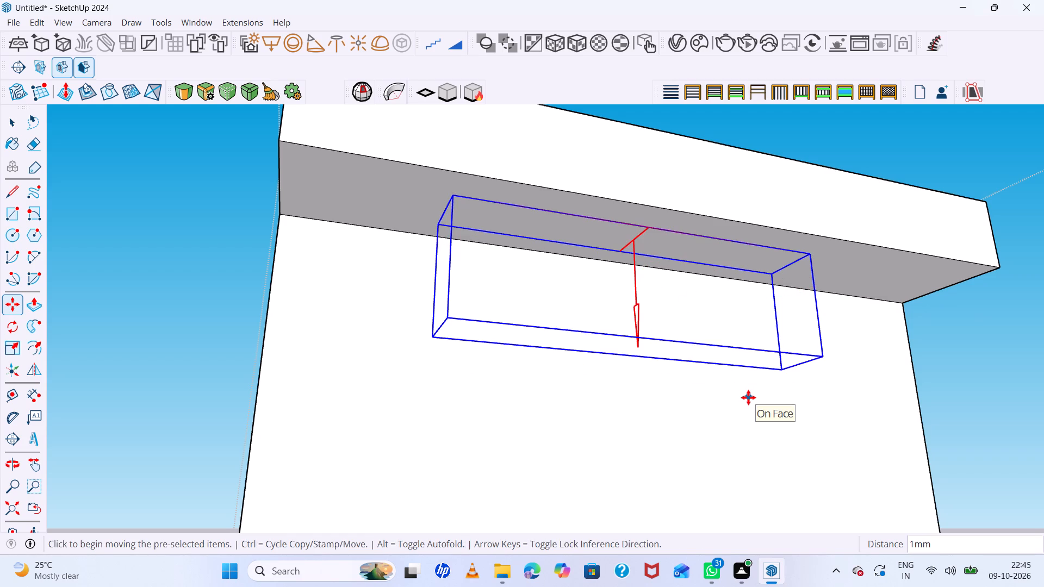
{"action": "left_click_drag", "start_coordinate": [482, 78], "coordinate": [479, 280]}
{"action": "key", "text": "space"}
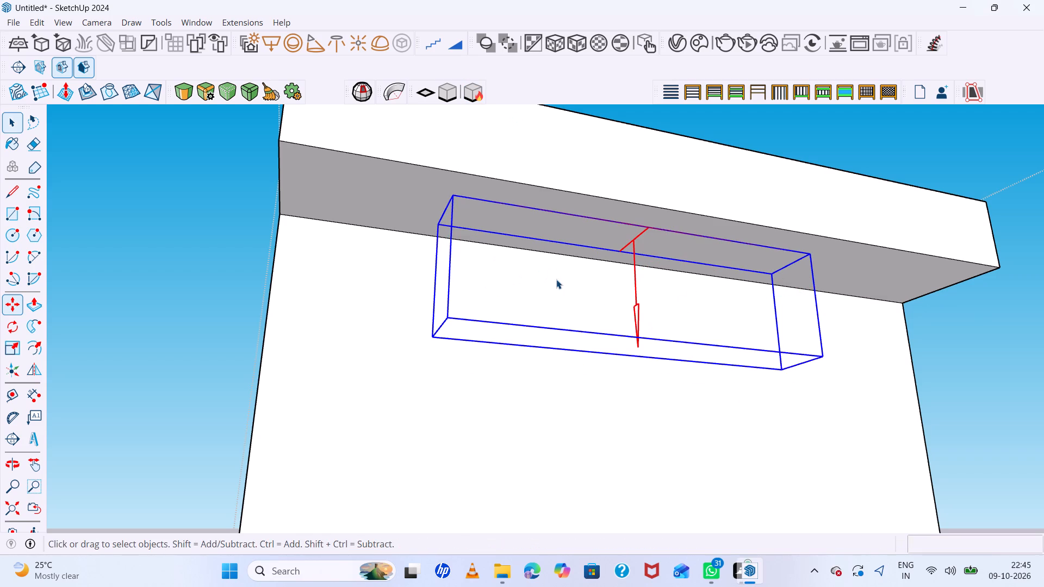
Frame the lit overhang, show only the lights in the V-Ray Asset Editor, and start an interactive render.
{"action": "scroll", "coordinate": [555, 353], "scroll_direction": "down", "scroll_amount": 5}
{"action": "scroll", "coordinate": [601, 365], "scroll_direction": "up", "scroll_amount": 1}
{"action": "middle_click_drag", "start_coordinate": [602, 384], "coordinate": [602, 429]}
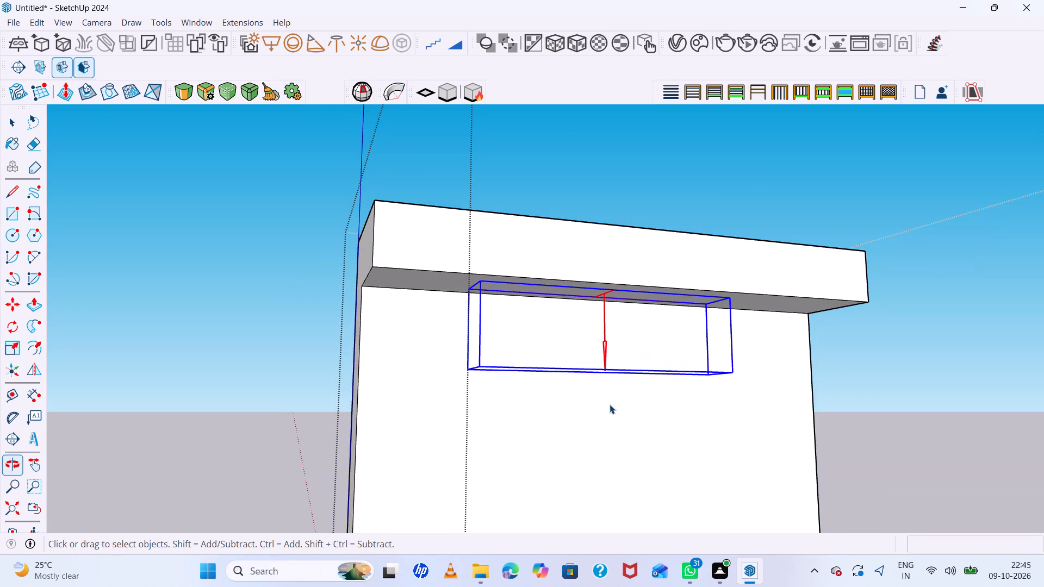
{"action": "scroll", "coordinate": [618, 374], "scroll_direction": "up", "scroll_amount": 4}
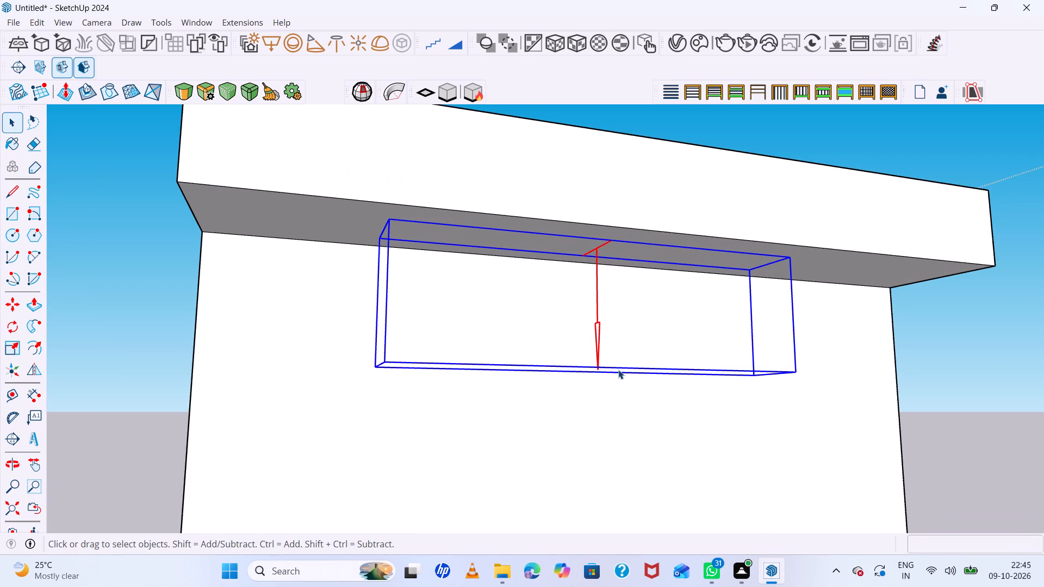
{"action": "scroll", "coordinate": [562, 333], "scroll_direction": "down", "scroll_amount": 5}
{"action": "scroll", "coordinate": [641, 320], "scroll_direction": "up", "scroll_amount": 4}
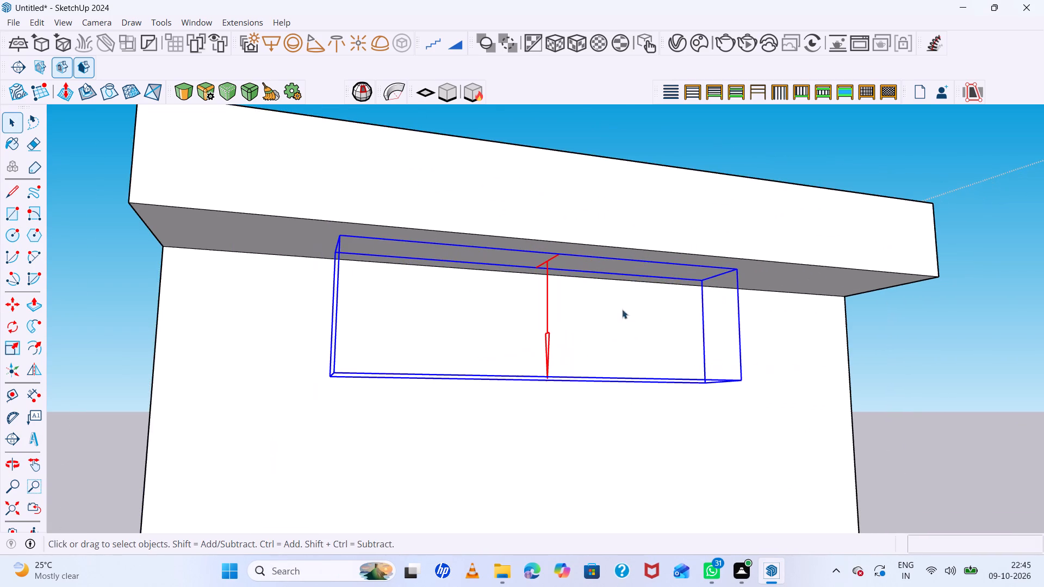
{"action": "left_click", "coordinate": [680, 45]}
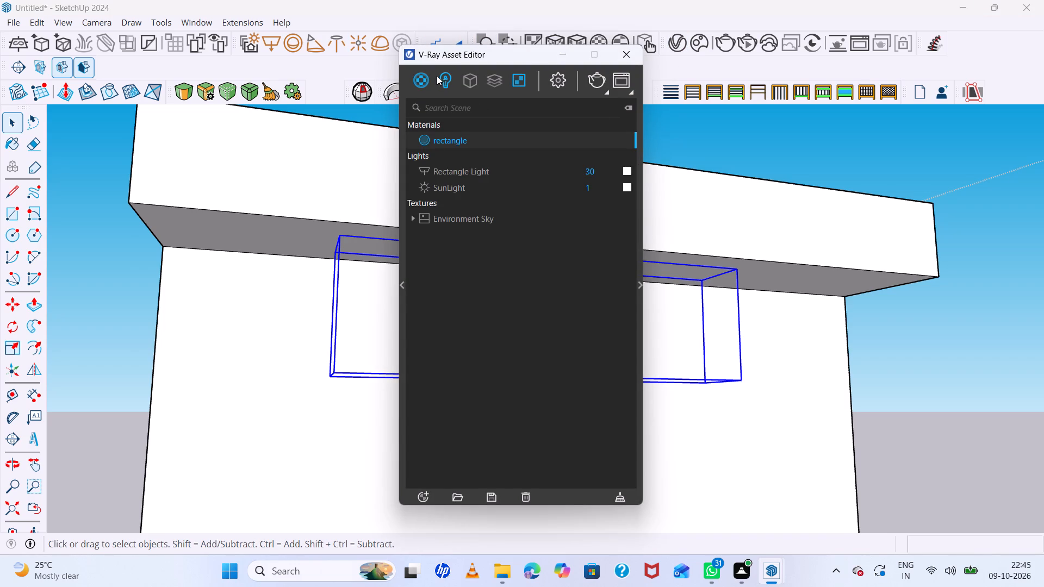
{"action": "left_click", "coordinate": [445, 77]}
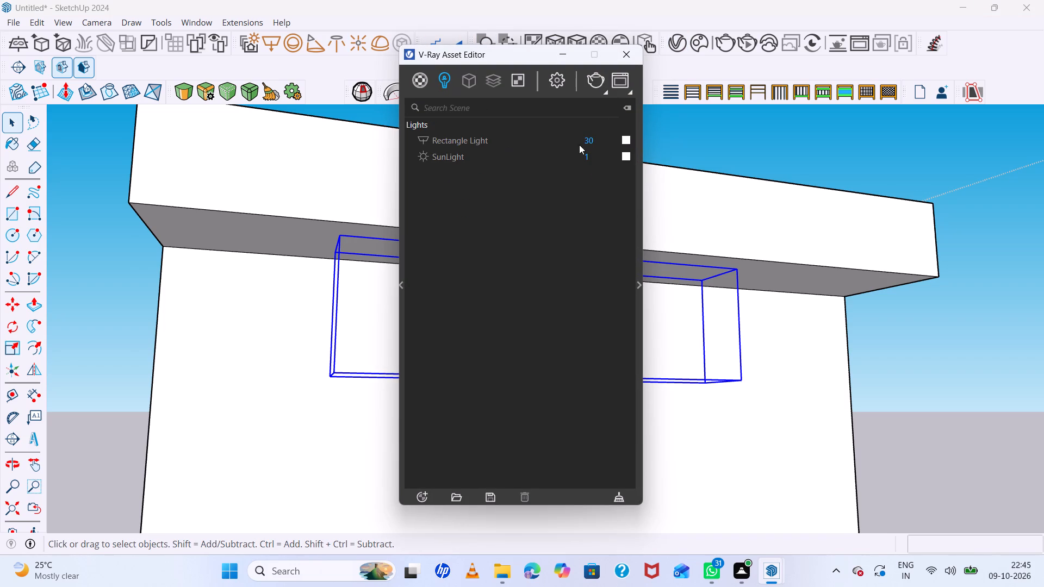
{"action": "left_click", "coordinate": [605, 93]}
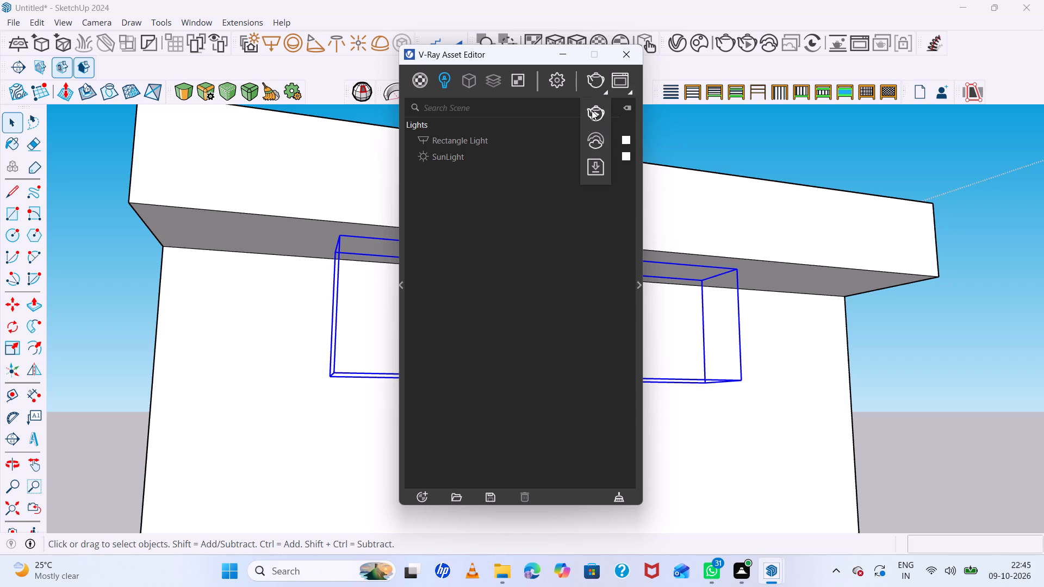
{"action": "left_click", "coordinate": [591, 110]}
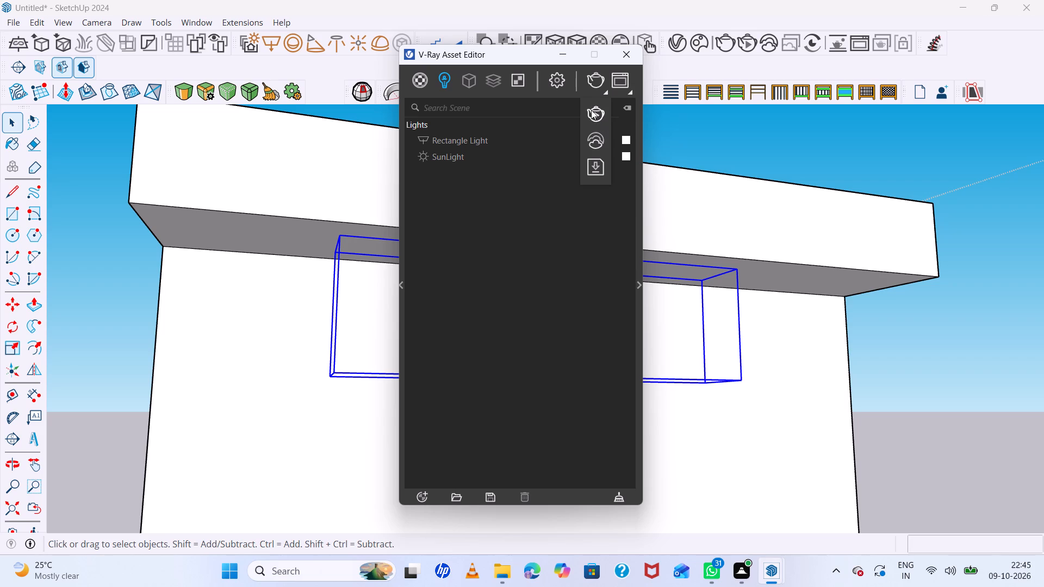
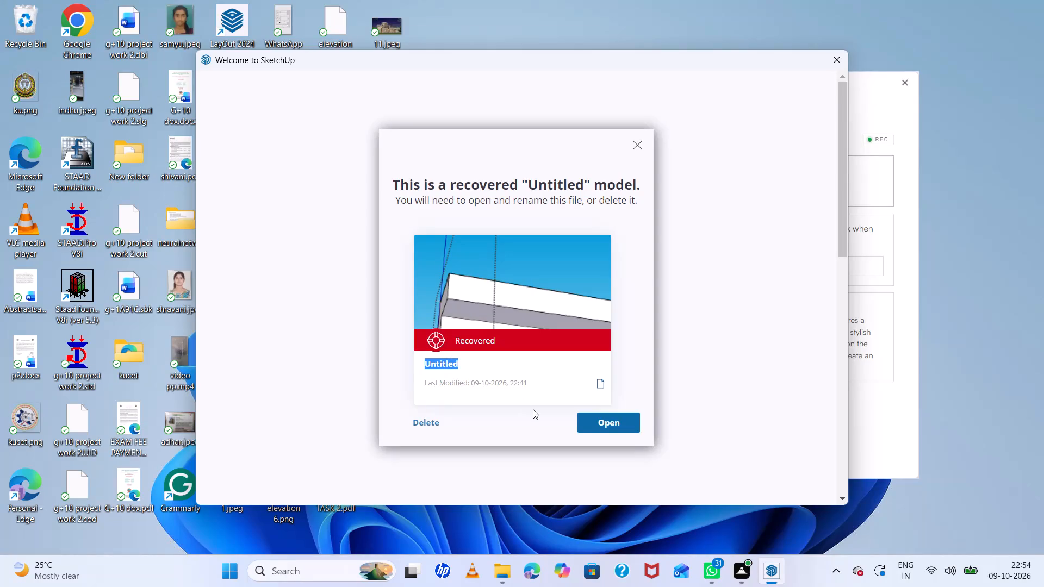
Open the recovered Untitled model and decline the LibFredo6 download page.
{"action": "left_click", "coordinate": [605, 427]}
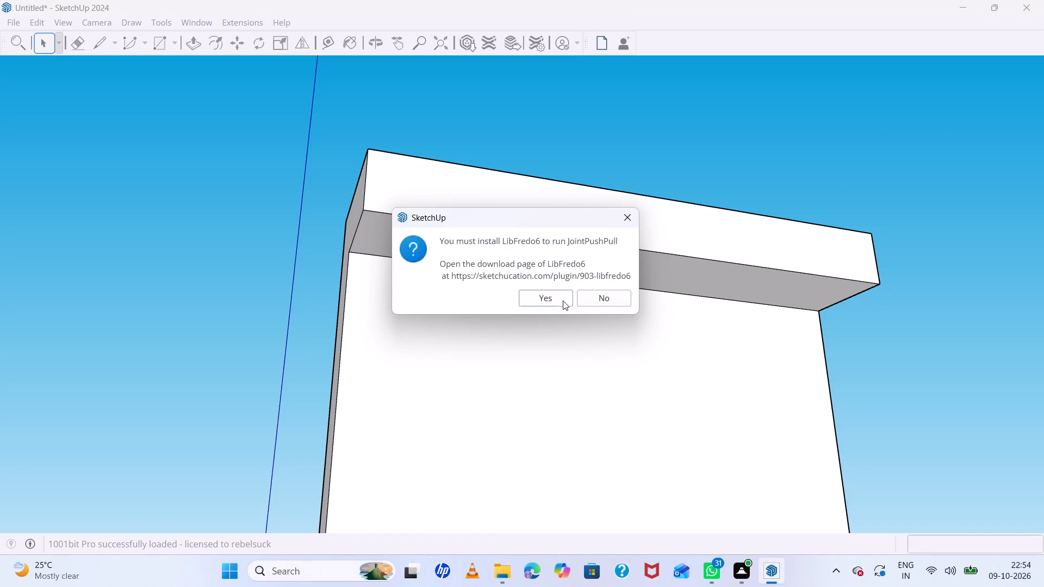
{"action": "left_click", "coordinate": [606, 301]}
Examine the whole wall-and-overhang model from its underside around to a view from above.
{"action": "scroll", "coordinate": [518, 297], "scroll_direction": "down", "scroll_amount": 2}
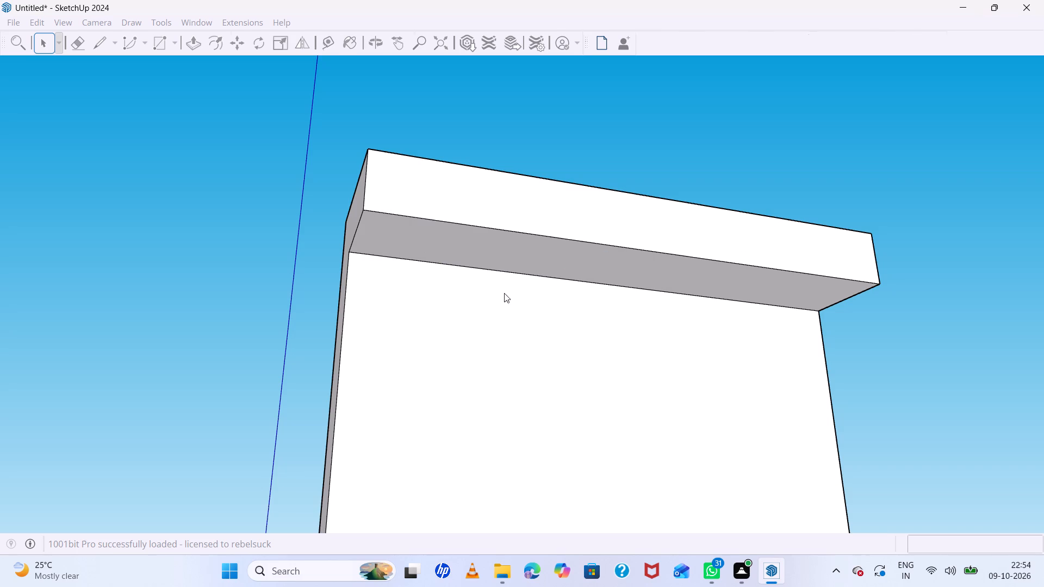
{"action": "scroll", "coordinate": [503, 292], "scroll_direction": "down", "scroll_amount": 14}
{"action": "scroll", "coordinate": [594, 338], "scroll_direction": "down", "scroll_amount": 1}
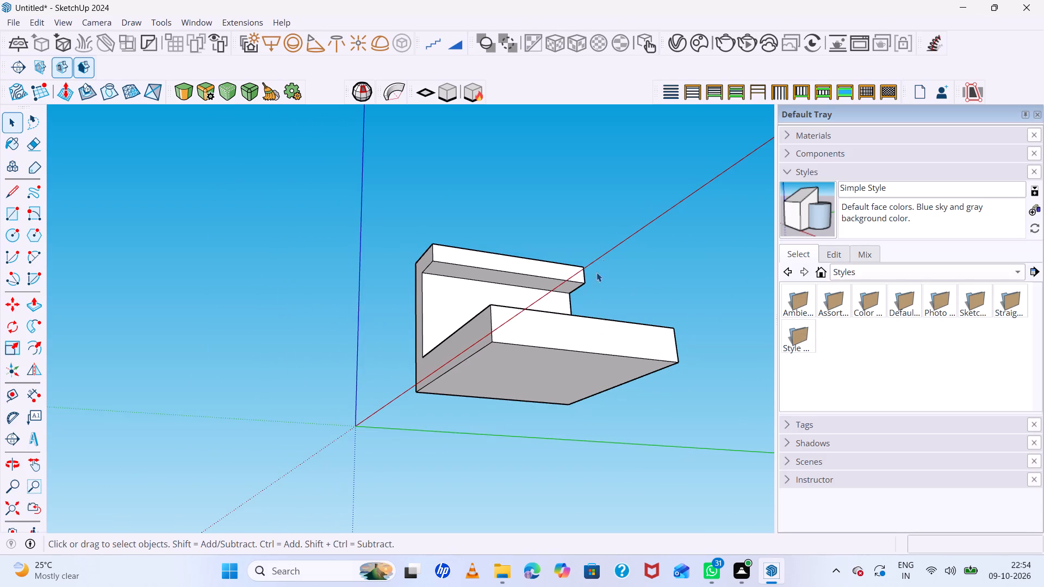
{"action": "middle_click_drag", "start_coordinate": [606, 299], "coordinate": [591, 380]}
{"action": "scroll", "coordinate": [473, 279], "scroll_direction": "down", "scroll_amount": 19}
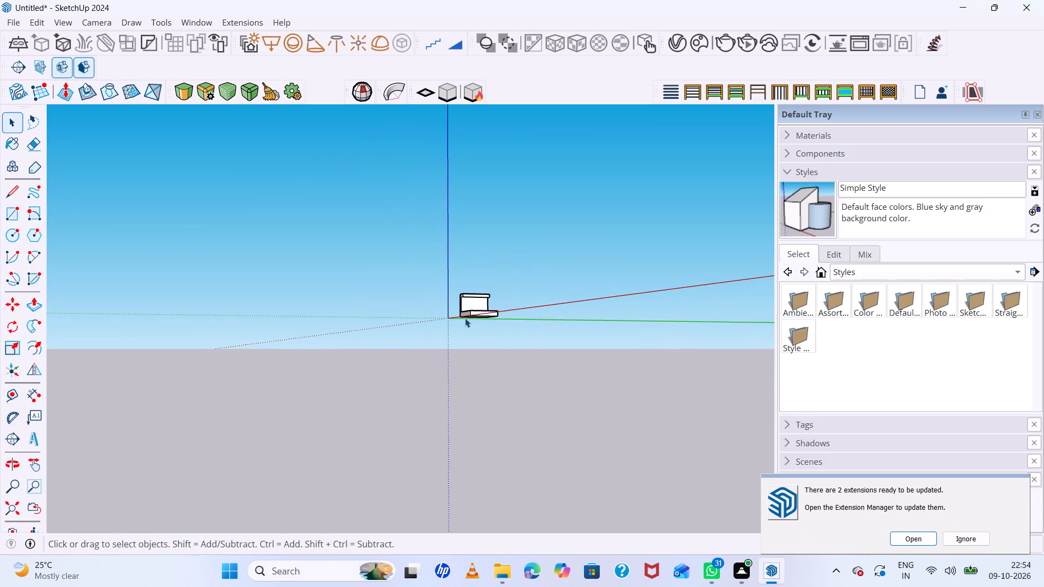
{"action": "middle_click_drag", "start_coordinate": [517, 343], "coordinate": [782, 509]}
{"action": "scroll", "coordinate": [421, 272], "scroll_direction": "up", "scroll_amount": 3}
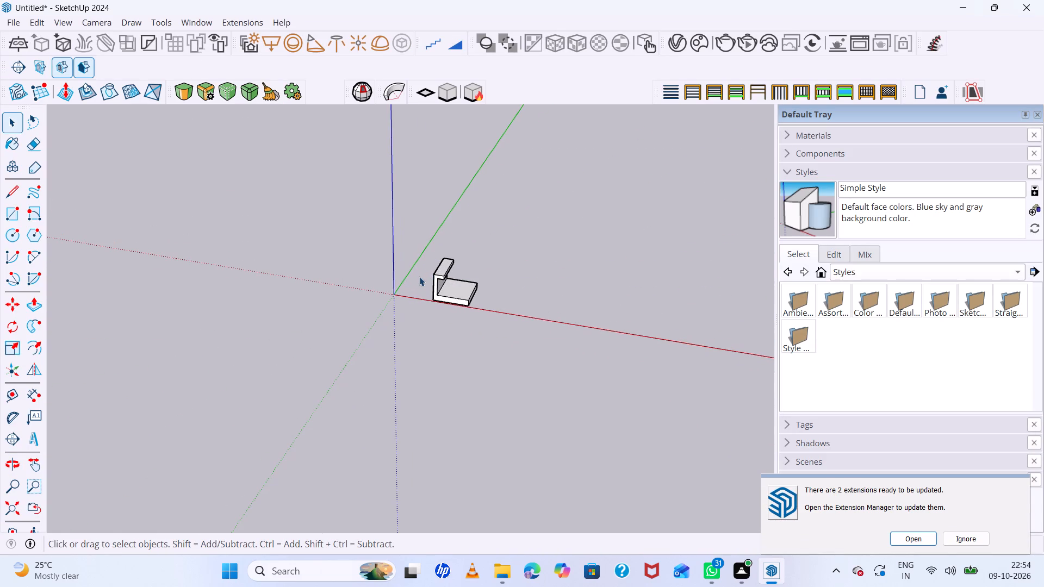
{"action": "middle_click_drag", "start_coordinate": [583, 320], "coordinate": [642, 295]}
{"action": "scroll", "coordinate": [641, 296], "scroll_direction": "up", "scroll_amount": 5}
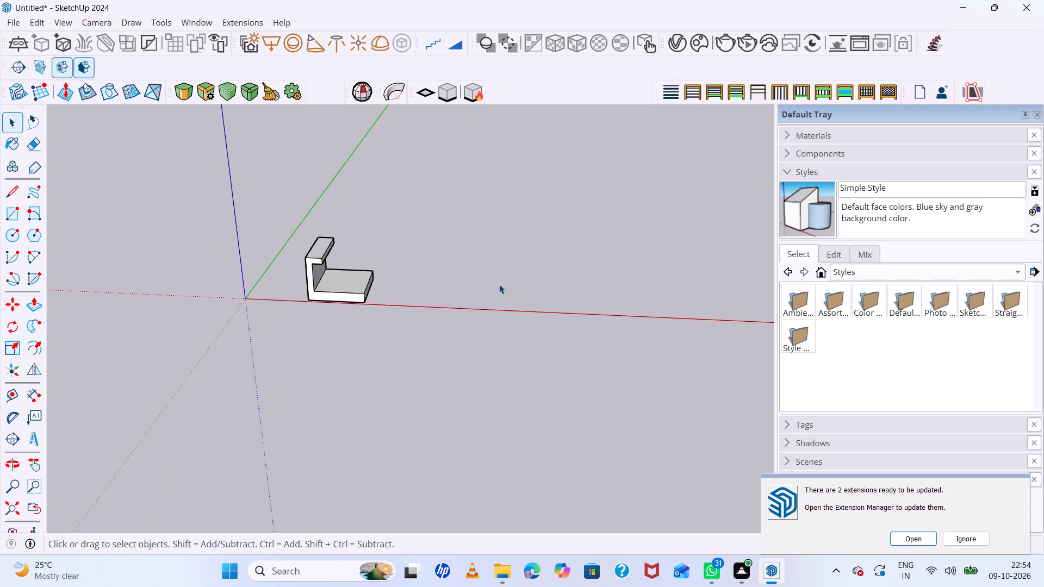
{"action": "scroll", "coordinate": [350, 315], "scroll_direction": "up", "scroll_amount": 3}
{"action": "middle_click_drag", "start_coordinate": [469, 277], "coordinate": [496, 260]}
{"action": "middle_click", "coordinate": [491, 261]}
{"action": "middle_click_drag", "start_coordinate": [489, 261], "coordinate": [477, 264]}
{"action": "scroll", "coordinate": [437, 254], "scroll_direction": "up", "scroll_amount": 4}
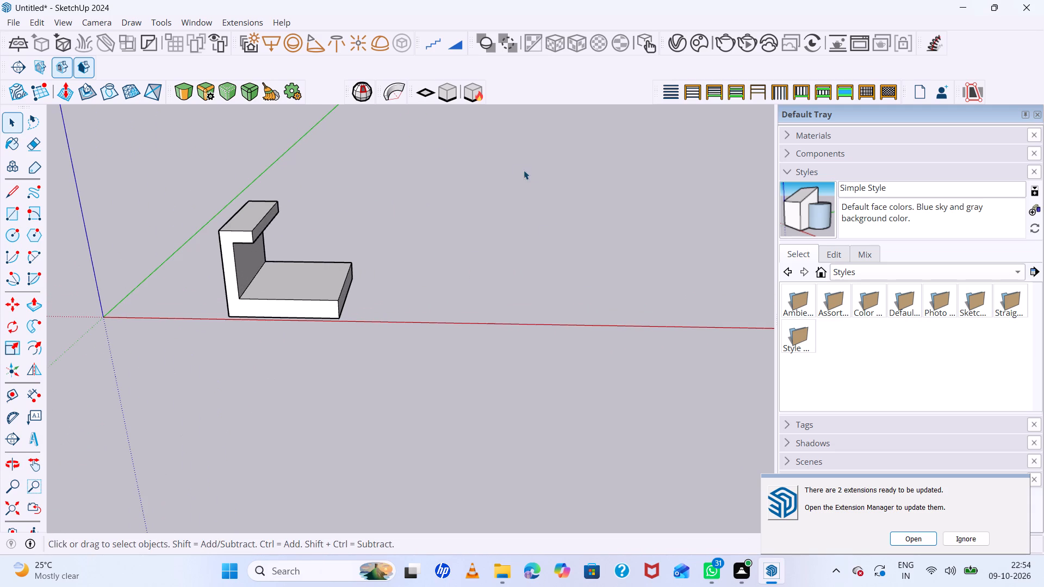
Show the JHS PowerBar tool set.
{"action": "right_click", "coordinate": [543, 77]}
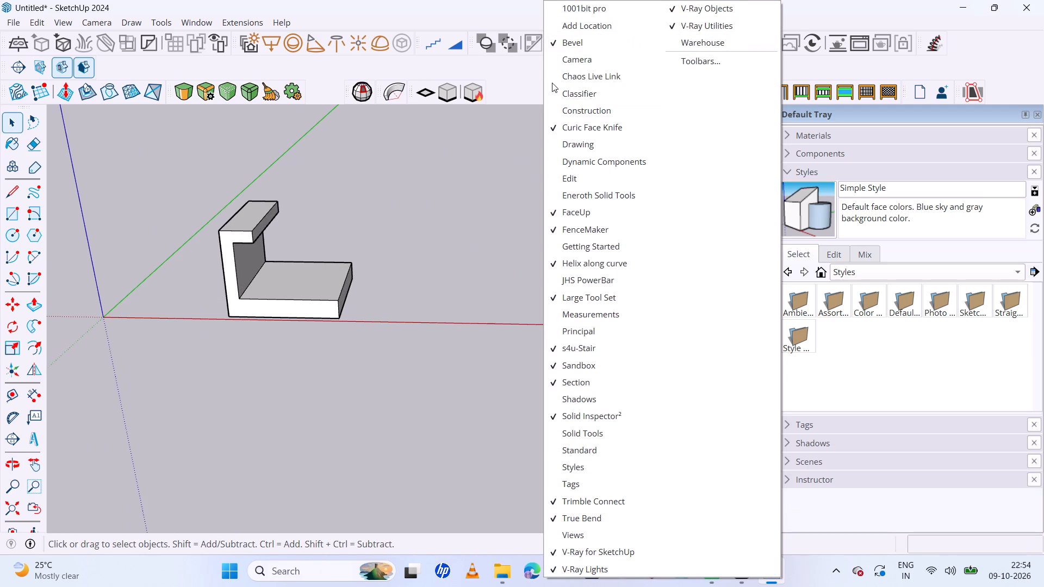
{"action": "left_click", "coordinate": [576, 283]}
{"action": "scroll", "coordinate": [468, 322], "scroll_direction": "down", "scroll_amount": 3}
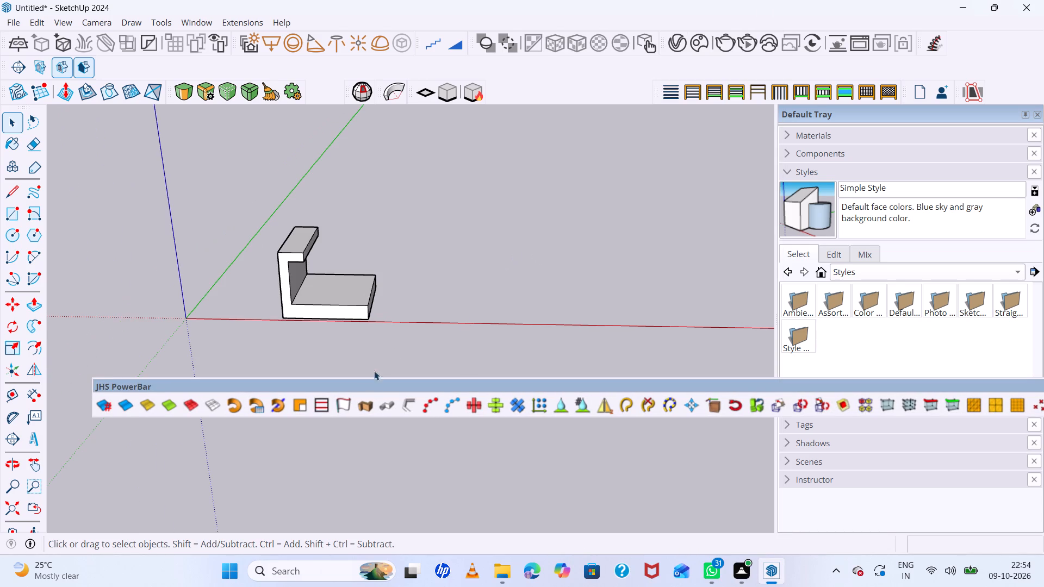
Dock the floating JHS PowerBar horizontally as a full row of its own beneath the Sandbox and FenceMaker tools.
{"action": "left_click_drag", "start_coordinate": [304, 401], "coordinate": [311, 197]}
{"action": "left_click_drag", "start_coordinate": [104, 379], "coordinate": [83, 99]}
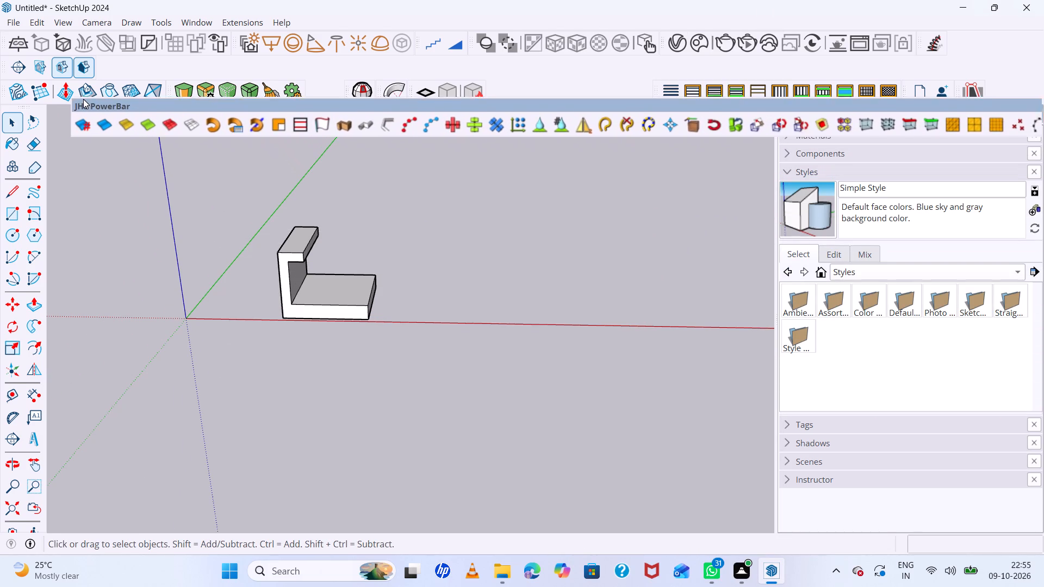
{"action": "left_click_drag", "start_coordinate": [83, 99], "coordinate": [99, 108]}
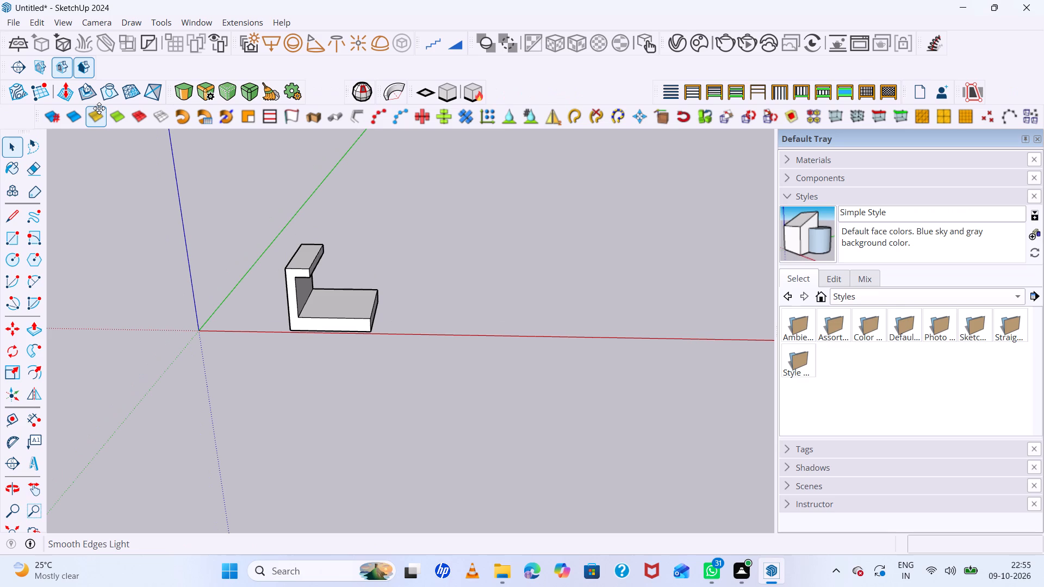
{"action": "left_click_drag", "start_coordinate": [99, 108], "coordinate": [60, 116]}
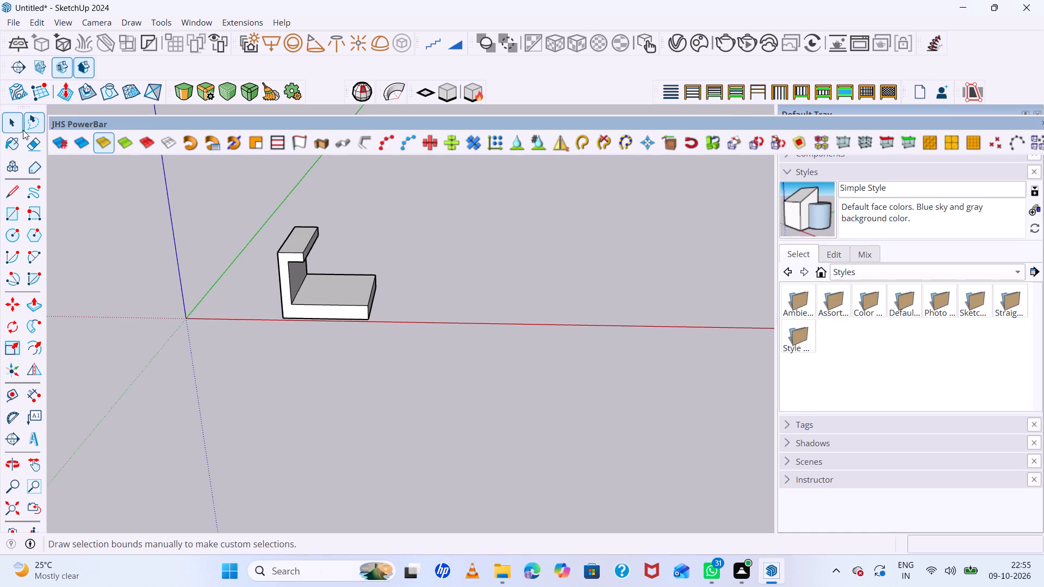
{"action": "left_click_drag", "start_coordinate": [61, 124], "coordinate": [55, 103]}
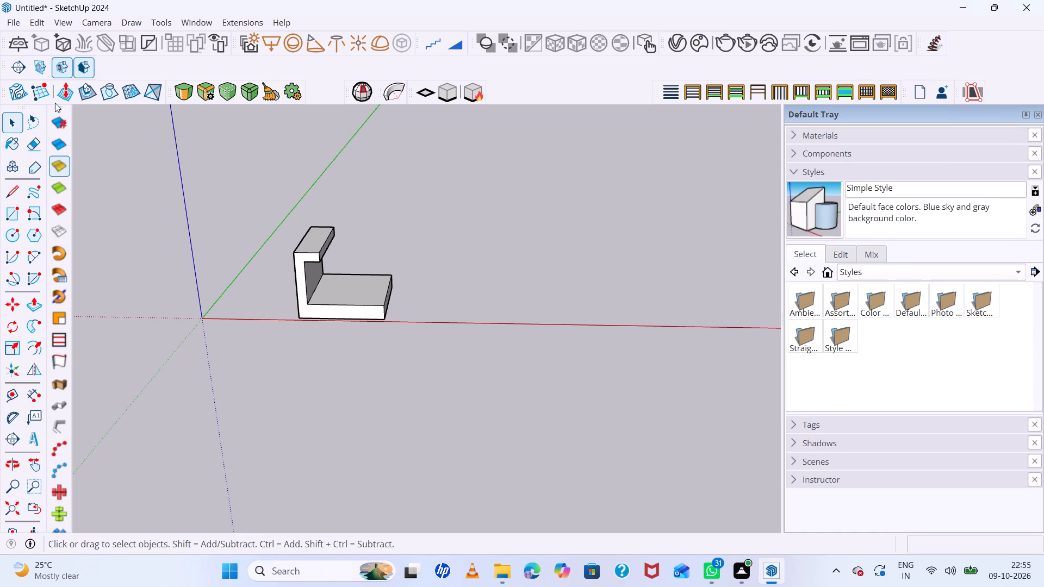
{"action": "left_click_drag", "start_coordinate": [55, 103], "coordinate": [154, 96]}
{"action": "left_click_drag", "start_coordinate": [58, 108], "coordinate": [138, 133]}
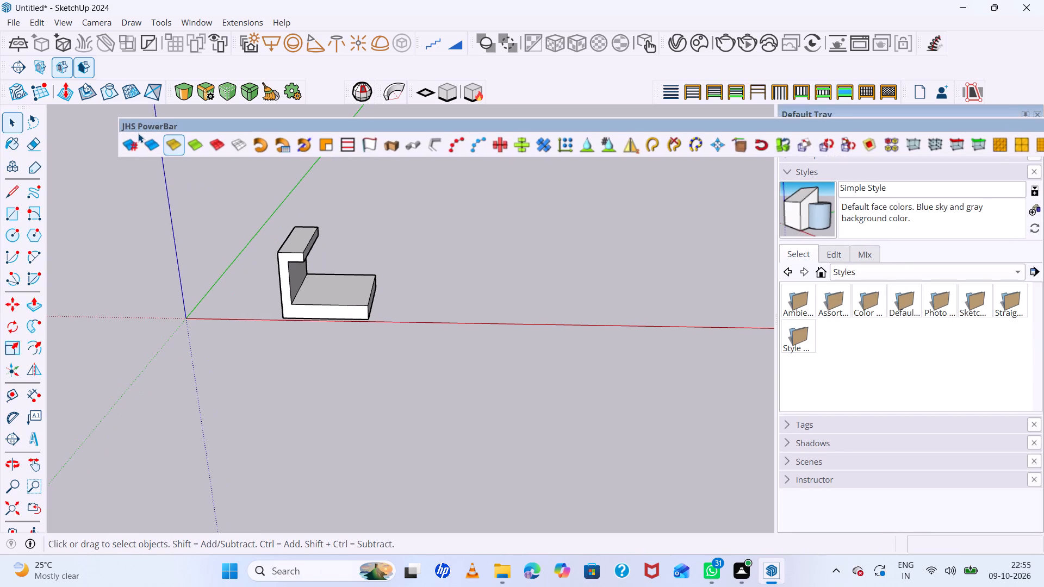
{"action": "left_click_drag", "start_coordinate": [138, 133], "coordinate": [89, 130]}
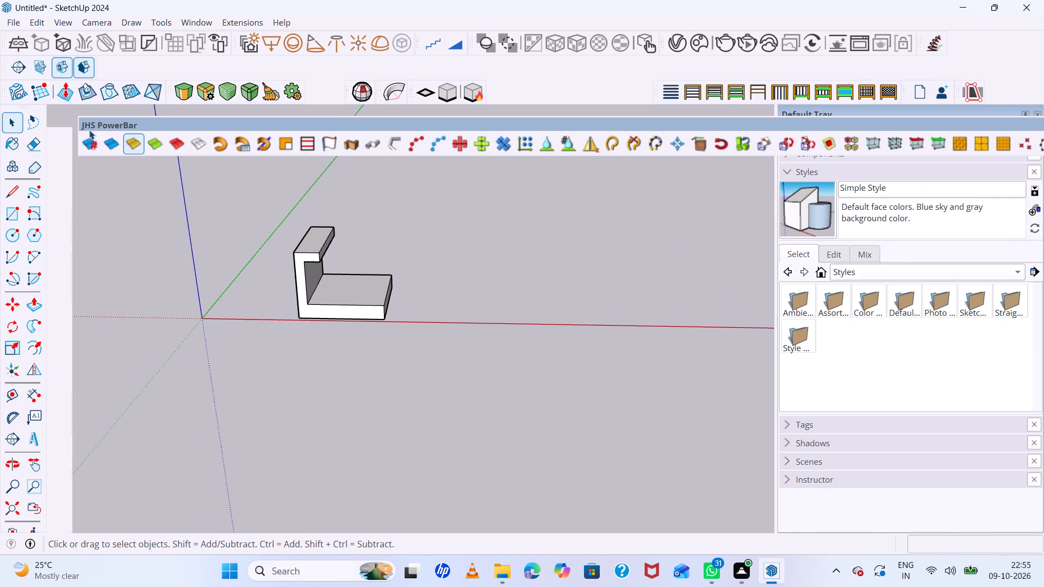
{"action": "left_click_drag", "start_coordinate": [89, 130], "coordinate": [71, 121]}
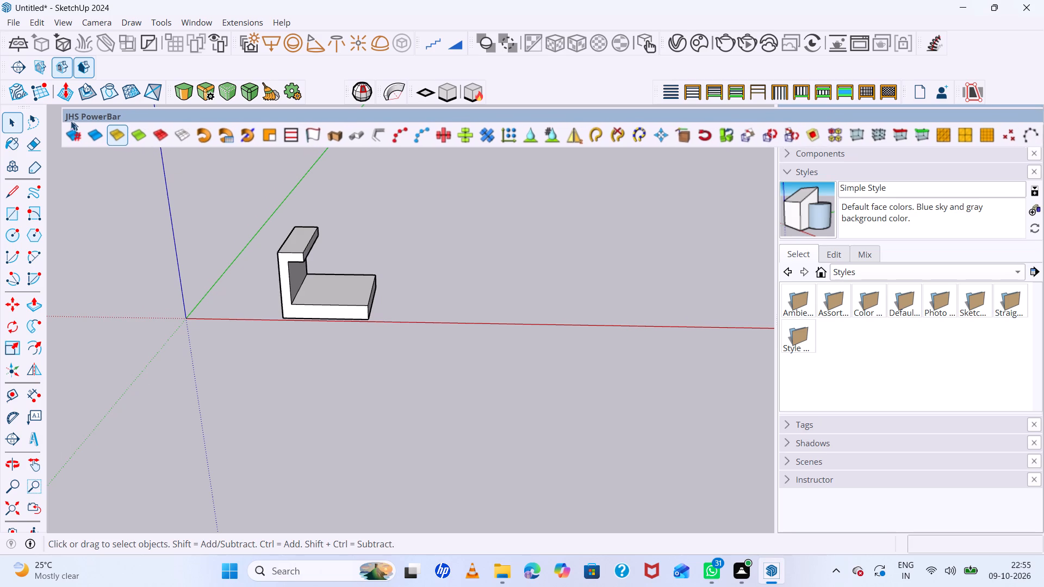
{"action": "left_click_drag", "start_coordinate": [71, 121], "coordinate": [90, 124]}
{"action": "scroll", "coordinate": [36, 159], "scroll_direction": "up", "scroll_amount": 2}
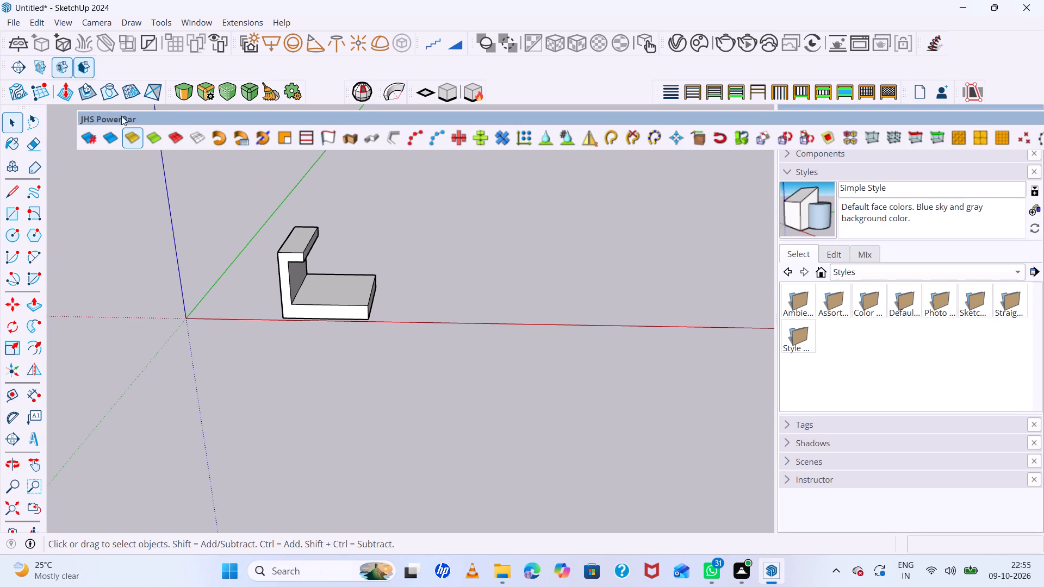
{"action": "left_click_drag", "start_coordinate": [127, 117], "coordinate": [117, 109]}
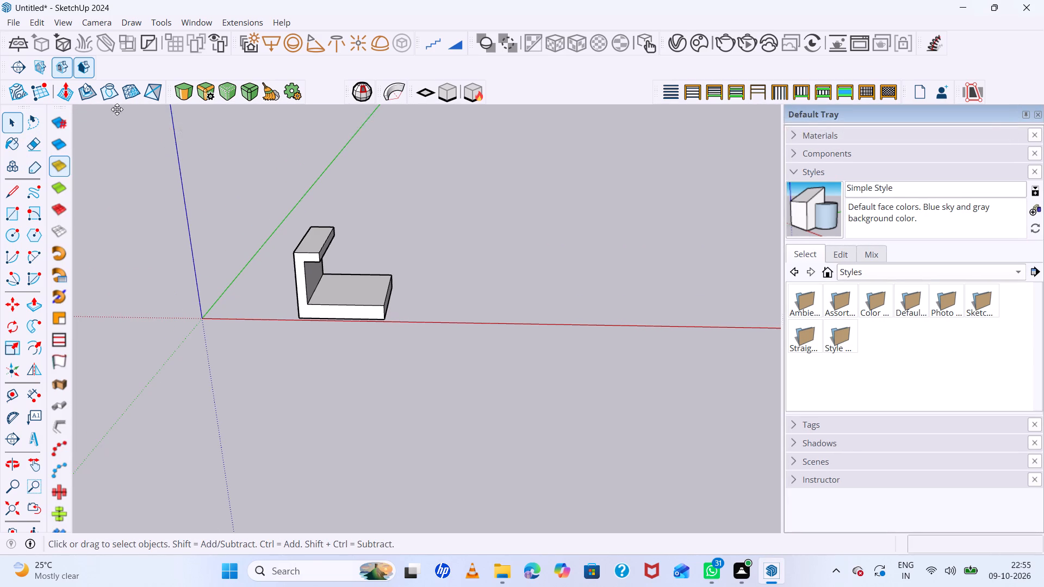
{"action": "left_click_drag", "start_coordinate": [117, 109], "coordinate": [148, 100]}
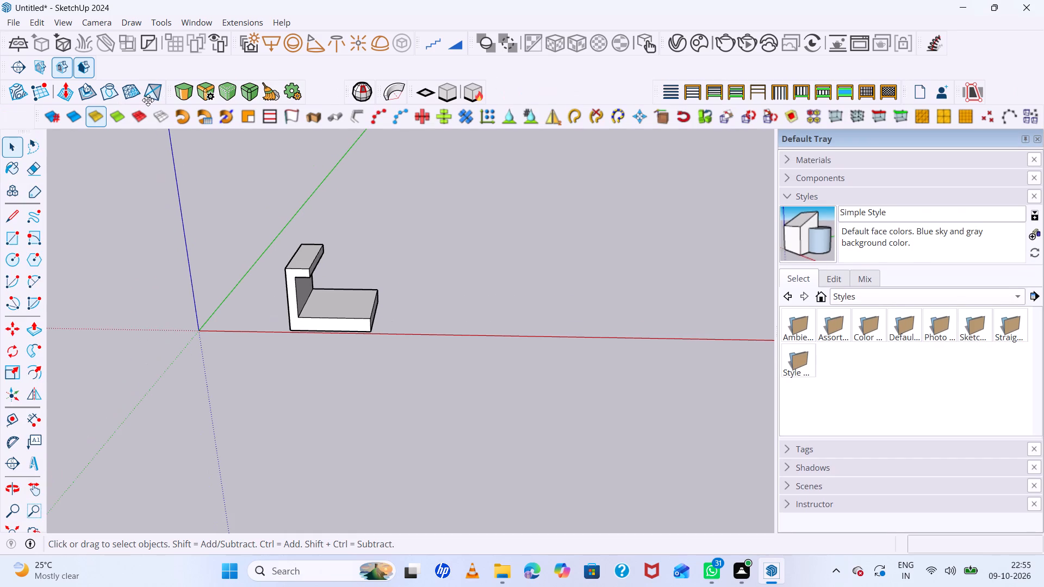
{"action": "left_click_drag", "start_coordinate": [148, 100], "coordinate": [98, 111]}
{"action": "scroll", "coordinate": [29, 128], "scroll_direction": "up", "scroll_amount": 3}
{"action": "left_click_drag", "start_coordinate": [36, 114], "coordinate": [7, 115]}
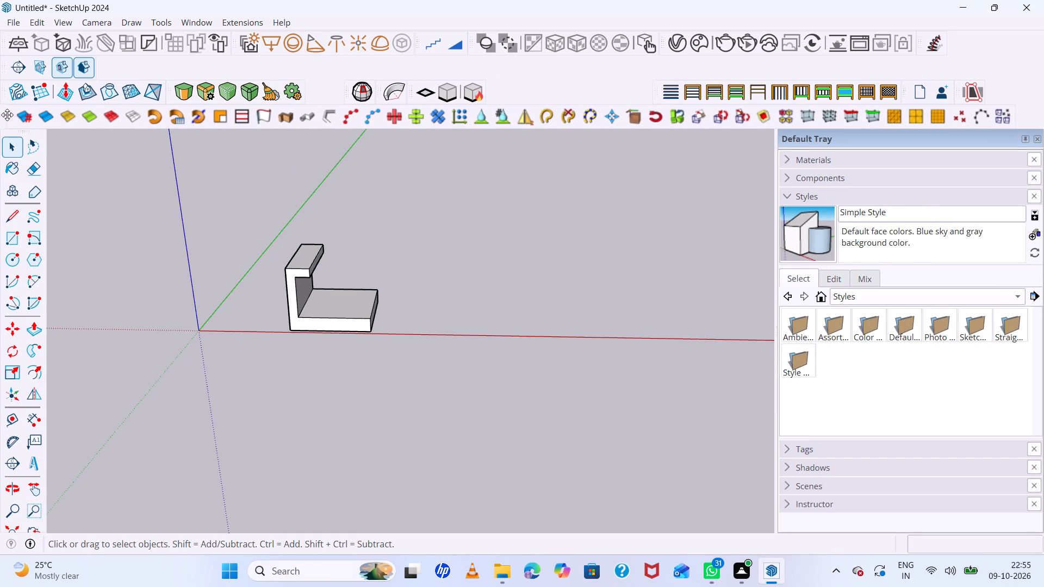
{"action": "left_click_drag", "start_coordinate": [7, 115], "coordinate": [4, 115]}
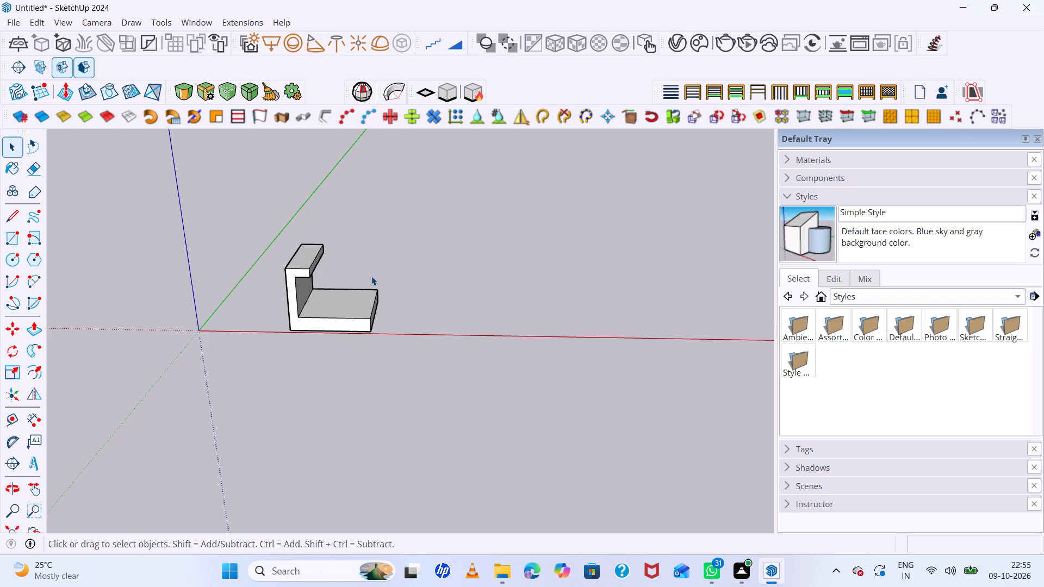
Draw a two-point arc with a bulge of about 109' on the ground beside the wall-and-overhang model, curving away from it.
{"action": "scroll", "coordinate": [371, 276], "scroll_direction": "down", "scroll_amount": 2}
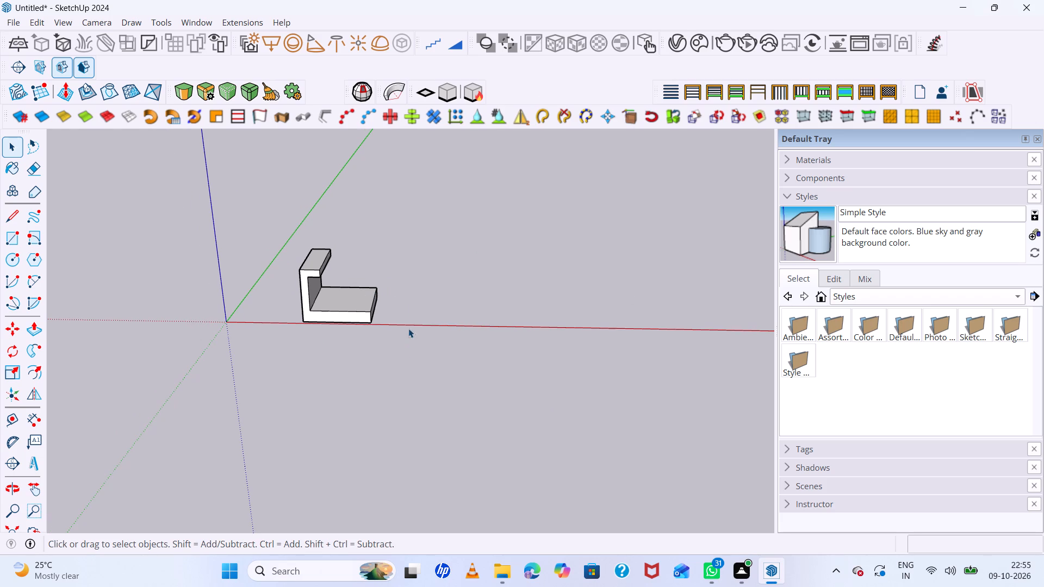
{"action": "middle_click_drag", "start_coordinate": [438, 257], "coordinate": [462, 336]}
{"action": "scroll", "coordinate": [431, 302], "scroll_direction": "up", "scroll_amount": 2}
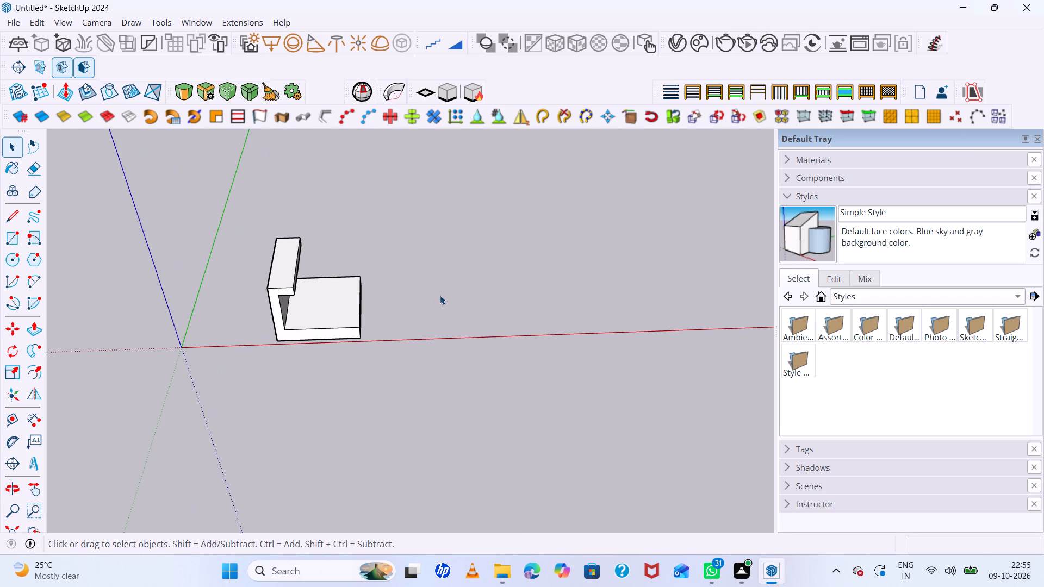
{"action": "key", "text": "a"}
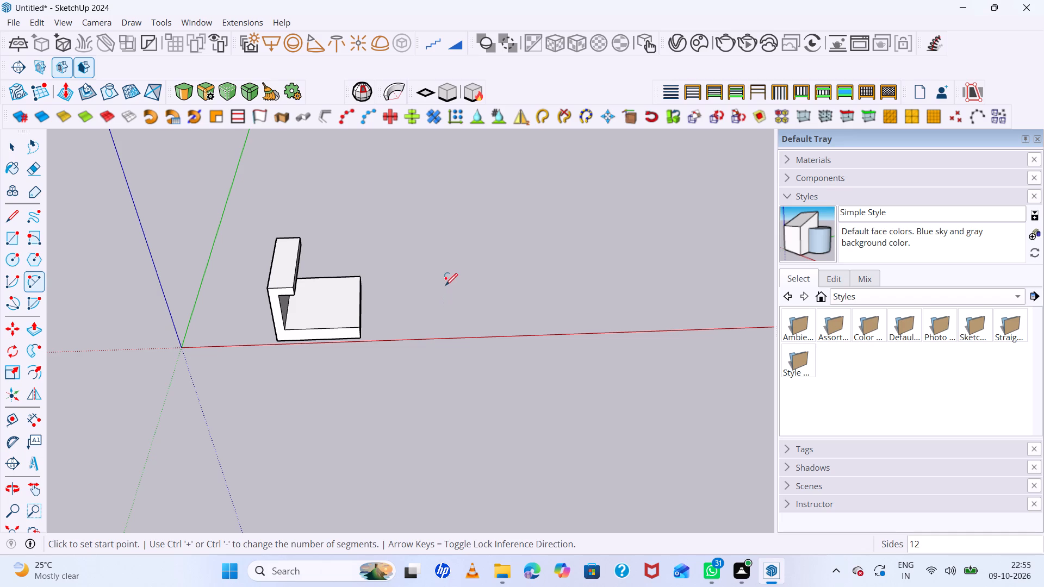
{"action": "left_click", "coordinate": [431, 245]}
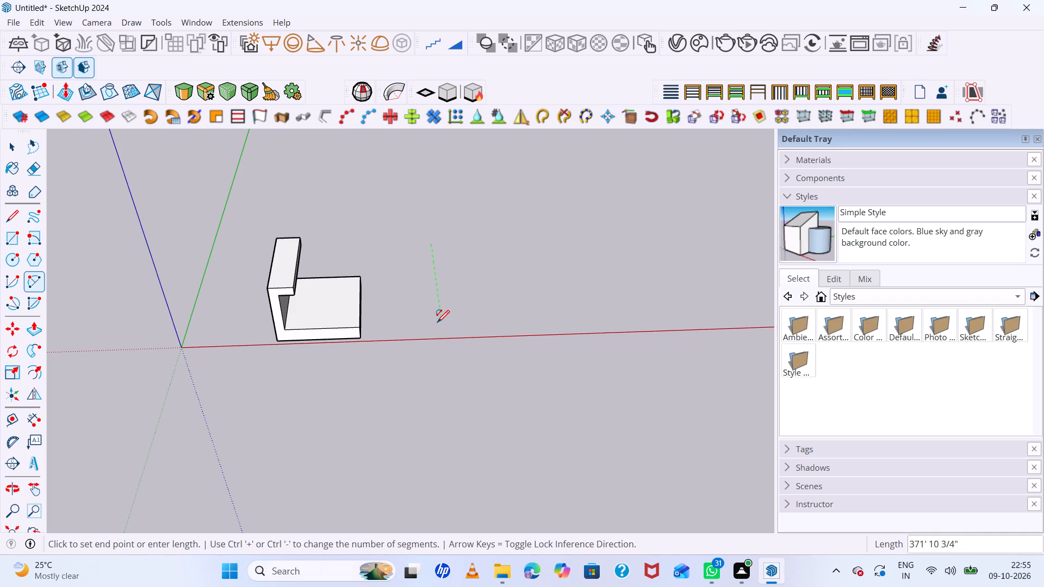
{"action": "left_click", "coordinate": [439, 331]}
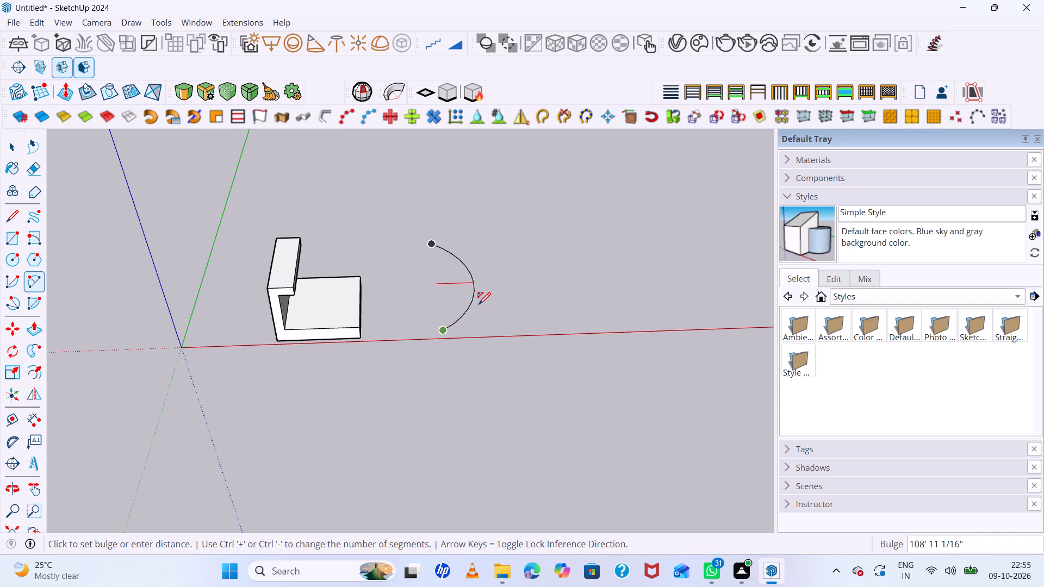
{"action": "left_click", "coordinate": [478, 304]}
{"action": "scroll", "coordinate": [458, 291], "scroll_direction": "up", "scroll_amount": 8}
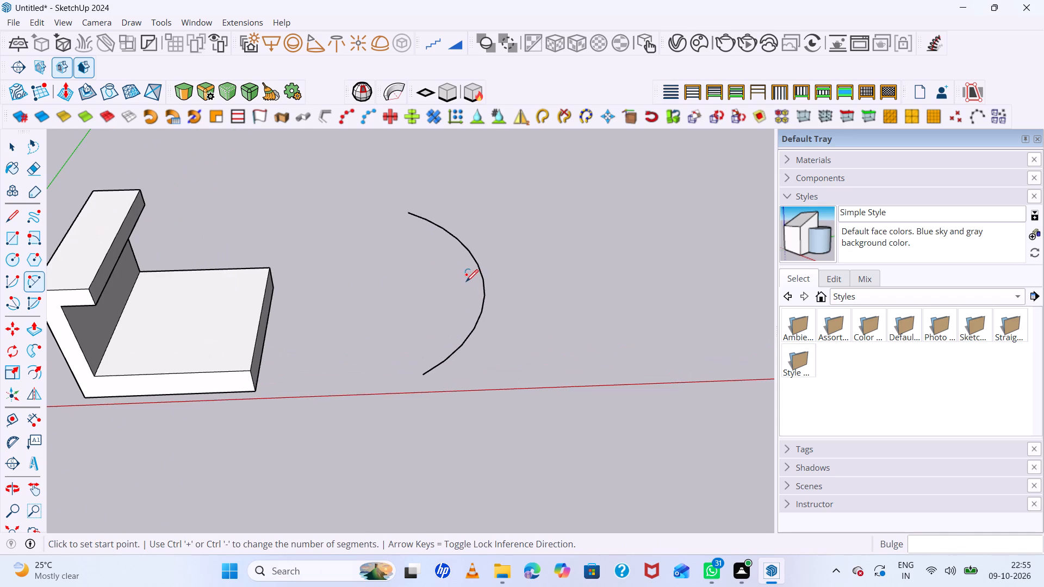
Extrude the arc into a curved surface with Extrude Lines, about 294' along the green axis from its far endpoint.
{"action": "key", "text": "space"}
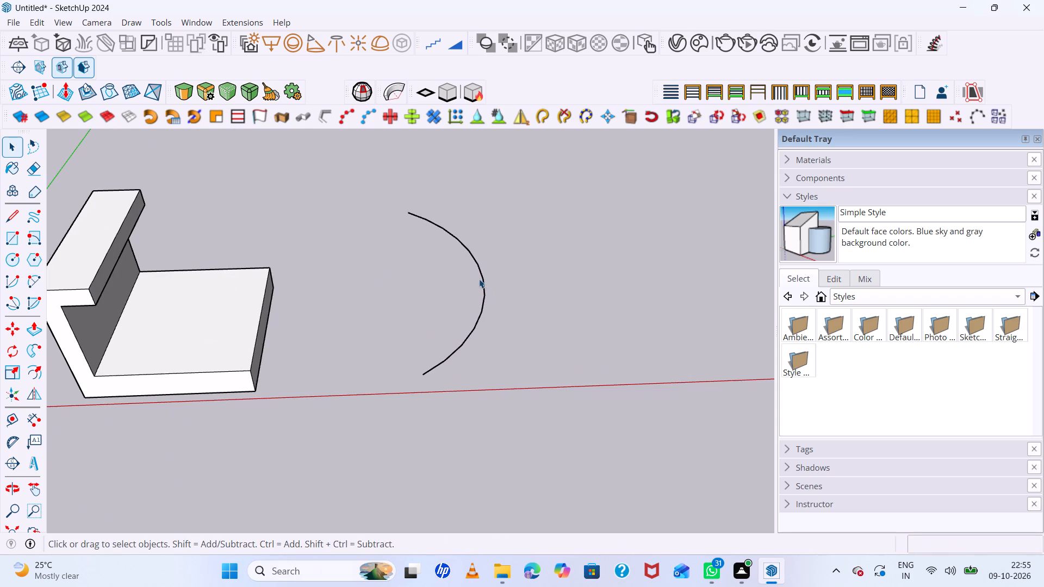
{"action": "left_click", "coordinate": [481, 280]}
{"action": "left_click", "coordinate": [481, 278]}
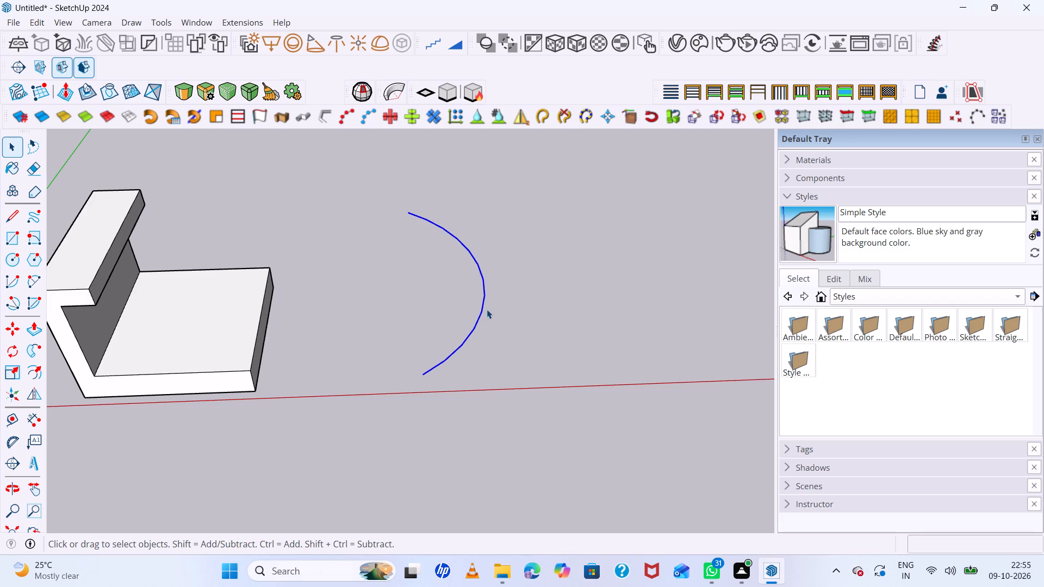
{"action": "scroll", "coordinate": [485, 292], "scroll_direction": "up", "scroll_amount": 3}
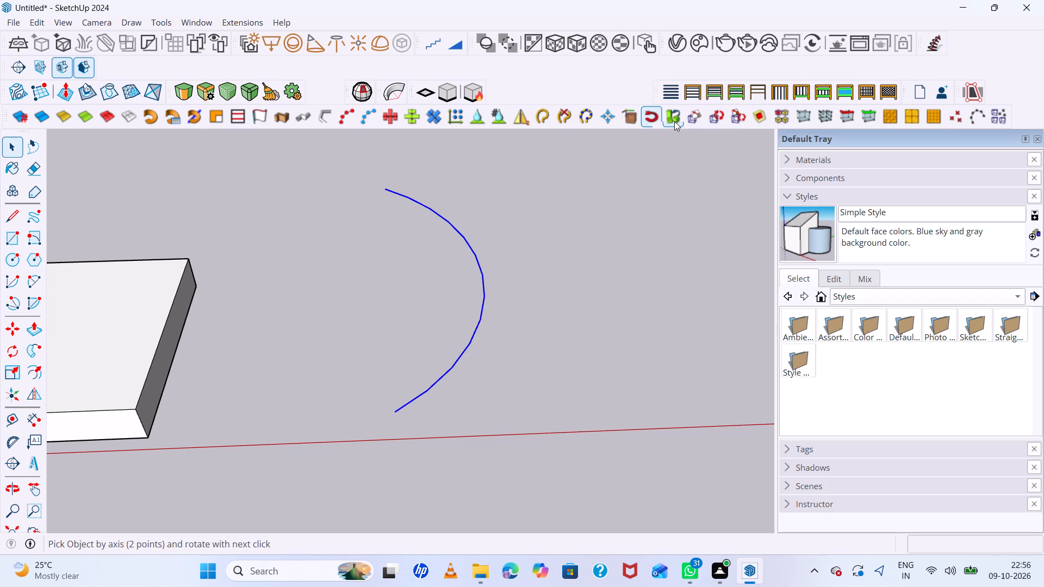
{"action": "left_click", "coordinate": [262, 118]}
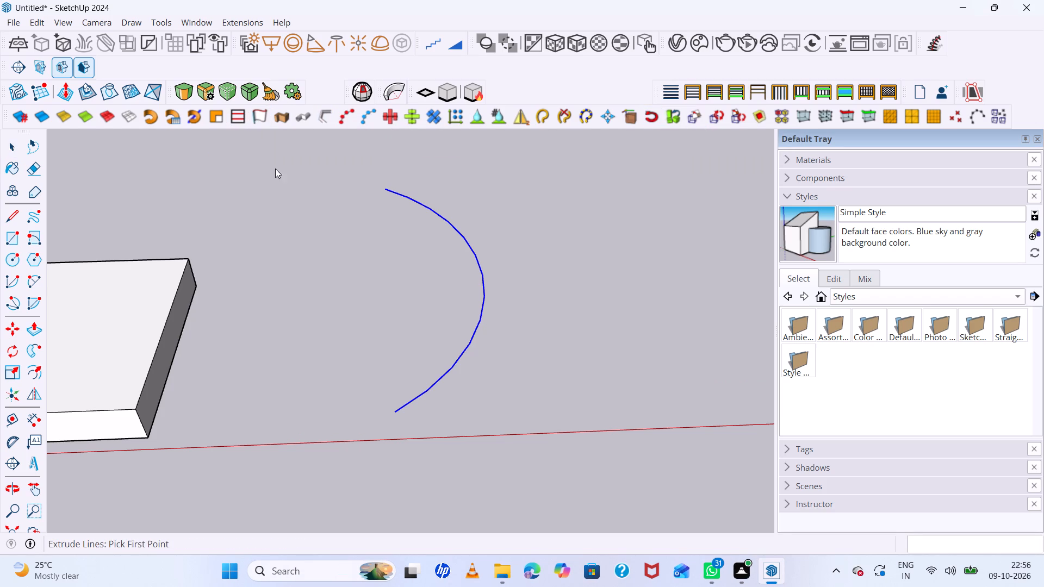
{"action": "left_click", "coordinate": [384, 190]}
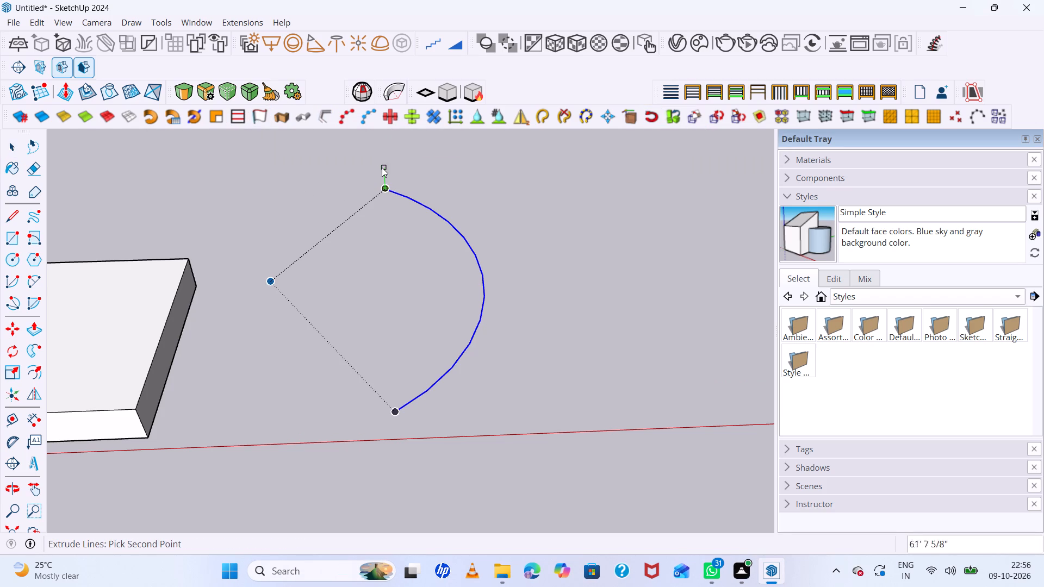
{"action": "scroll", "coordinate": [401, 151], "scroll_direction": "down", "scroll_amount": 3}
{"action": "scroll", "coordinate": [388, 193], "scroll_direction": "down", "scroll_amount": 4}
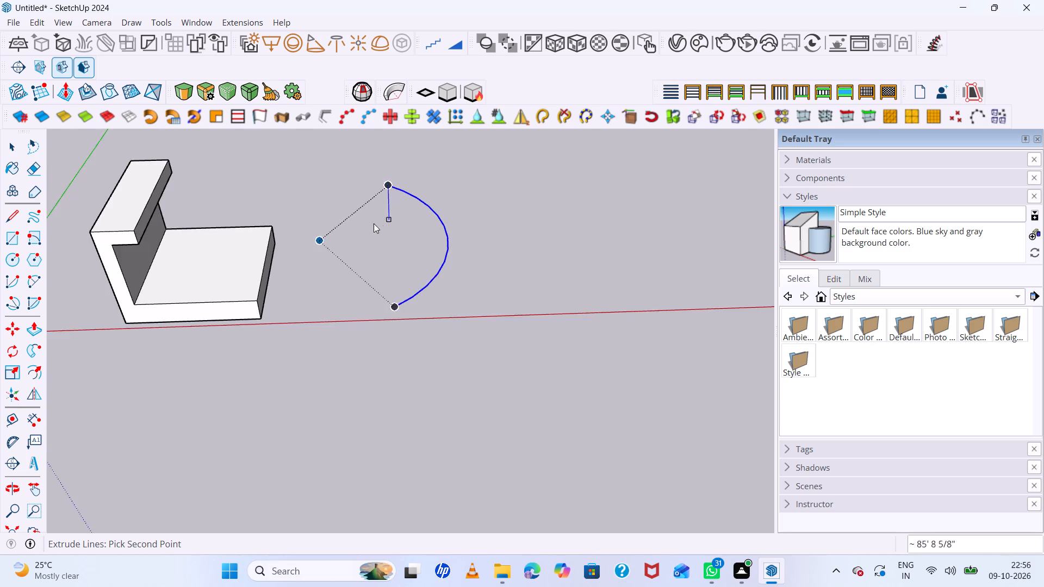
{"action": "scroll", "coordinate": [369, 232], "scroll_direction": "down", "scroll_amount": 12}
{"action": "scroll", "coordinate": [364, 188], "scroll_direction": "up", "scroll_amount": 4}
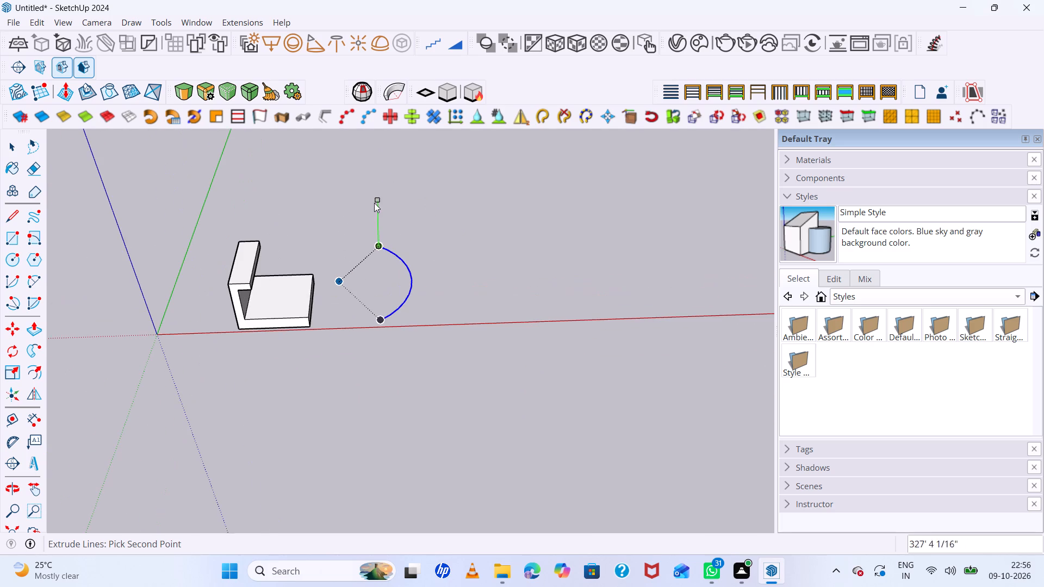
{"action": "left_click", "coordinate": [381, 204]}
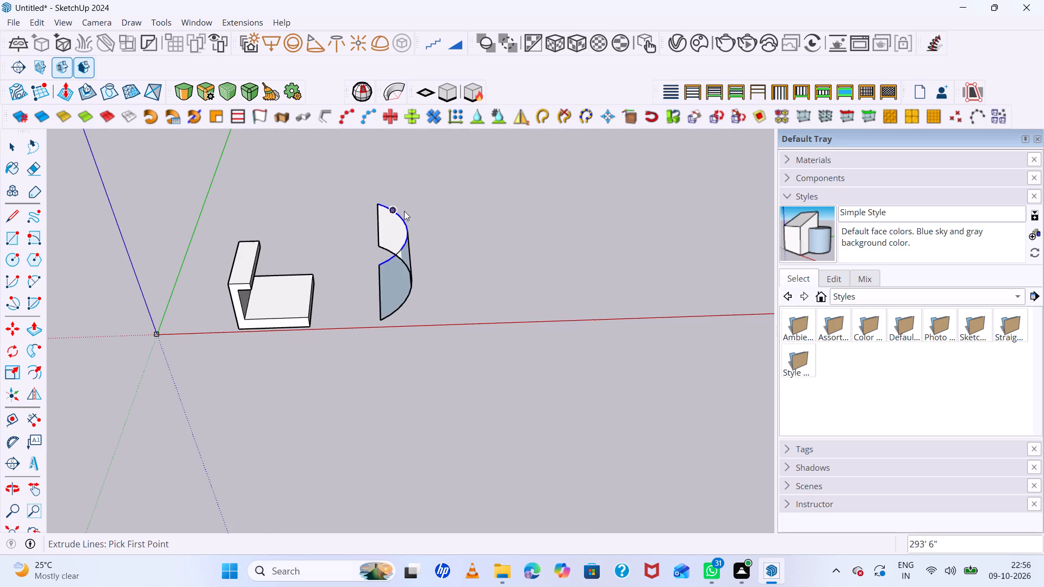
Examine the extruded arc surface beside the wall-and-overhang model from above, close up and near ground level.
{"action": "scroll", "coordinate": [405, 319], "scroll_direction": "up", "scroll_amount": 7}
{"action": "scroll", "coordinate": [370, 290], "scroll_direction": "down", "scroll_amount": 9}
{"action": "scroll", "coordinate": [371, 292], "scroll_direction": "up", "scroll_amount": 1}
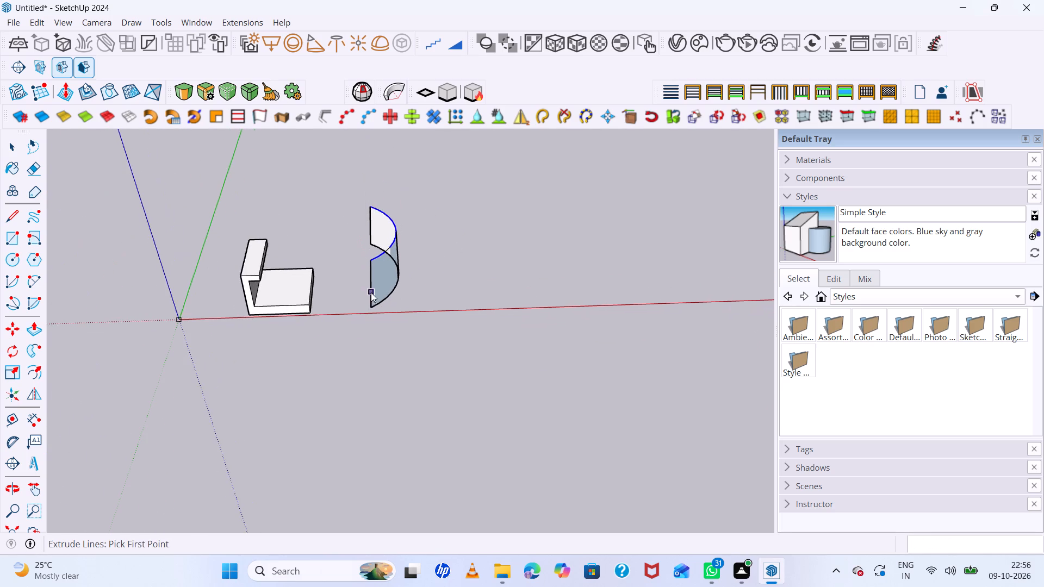
{"action": "middle_click_drag", "start_coordinate": [399, 301], "coordinate": [493, 269]}
{"action": "scroll", "coordinate": [341, 340], "scroll_direction": "down", "scroll_amount": 2}
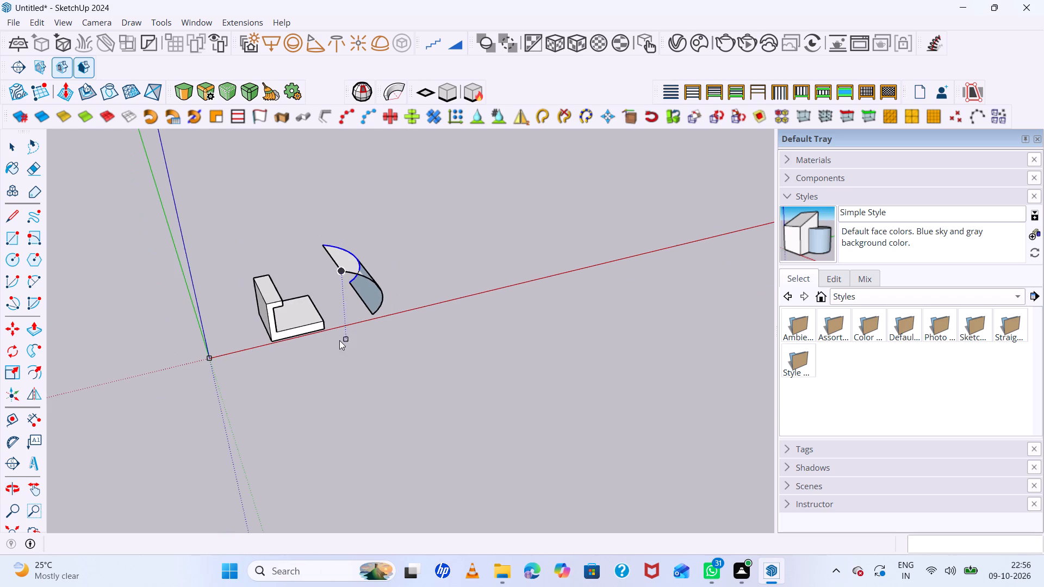
{"action": "middle_click_drag", "start_coordinate": [285, 352], "coordinate": [247, 359]}
{"action": "scroll", "coordinate": [402, 229], "scroll_direction": "up", "scroll_amount": 5}
{"action": "scroll", "coordinate": [394, 287], "scroll_direction": "down", "scroll_amount": 1}
{"action": "scroll", "coordinate": [394, 287], "scroll_direction": "up", "scroll_amount": 3}
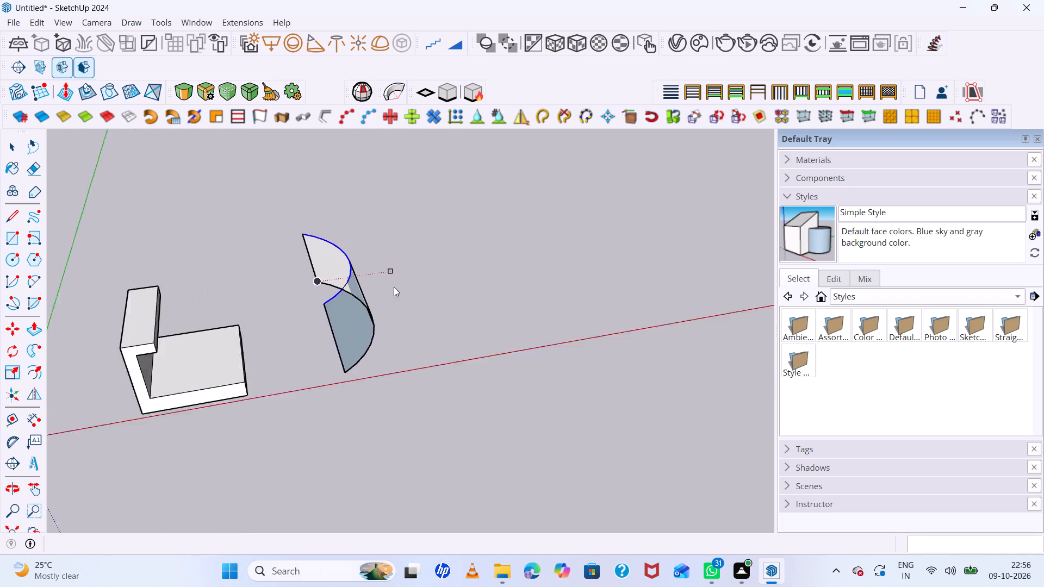
{"action": "scroll", "coordinate": [394, 287], "scroll_direction": "up", "scroll_amount": 5}
{"action": "scroll", "coordinate": [362, 328], "scroll_direction": "up", "scroll_amount": 5}
{"action": "scroll", "coordinate": [318, 319], "scroll_direction": "up", "scroll_amount": 3}
{"action": "scroll", "coordinate": [303, 306], "scroll_direction": "down", "scroll_amount": 4}
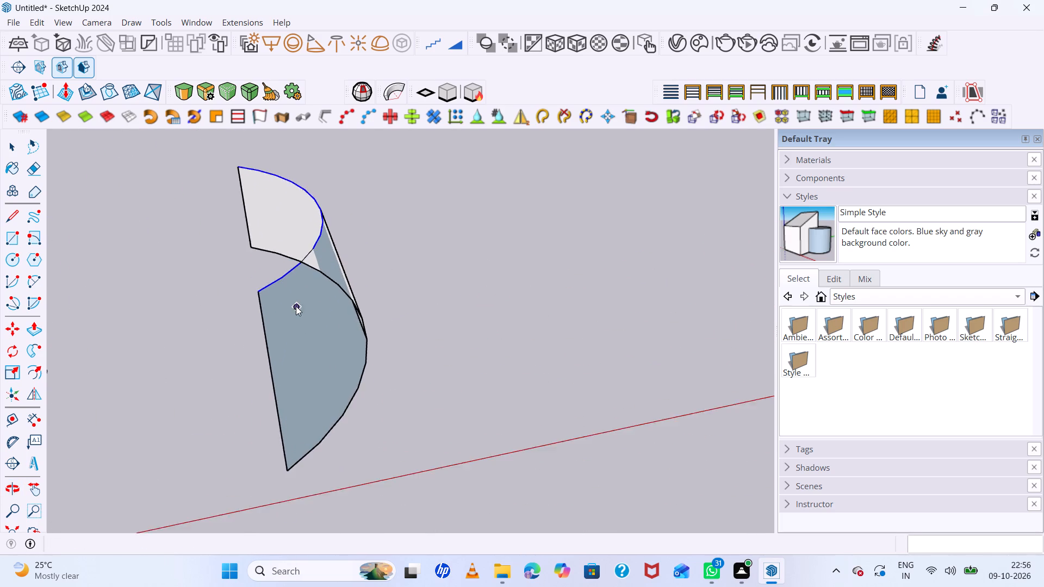
{"action": "scroll", "coordinate": [296, 306], "scroll_direction": "down", "scroll_amount": 9}
{"action": "middle_click_drag", "start_coordinate": [228, 320], "coordinate": [180, 218]}
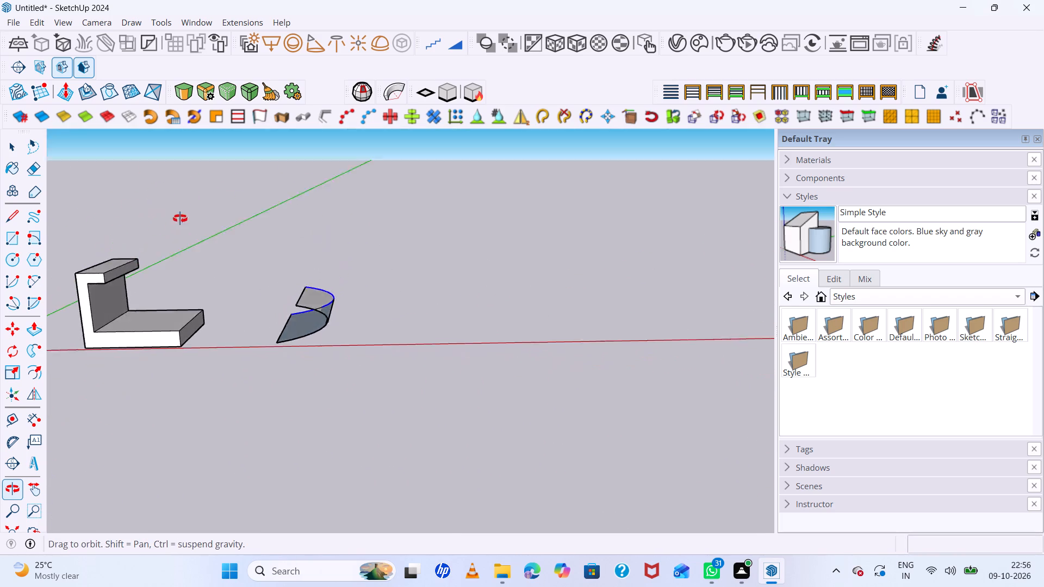
{"action": "middle_click_drag", "start_coordinate": [180, 218], "coordinate": [234, 395]}
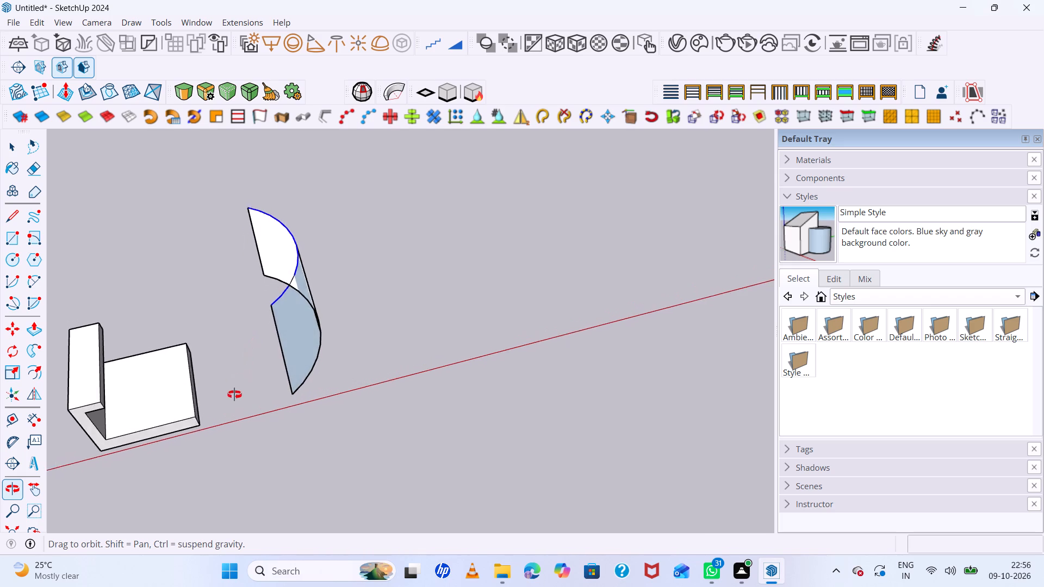
{"action": "middle_click_drag", "start_coordinate": [234, 395], "coordinate": [207, 420]}
{"action": "scroll", "coordinate": [310, 339], "scroll_direction": "up", "scroll_amount": 2}
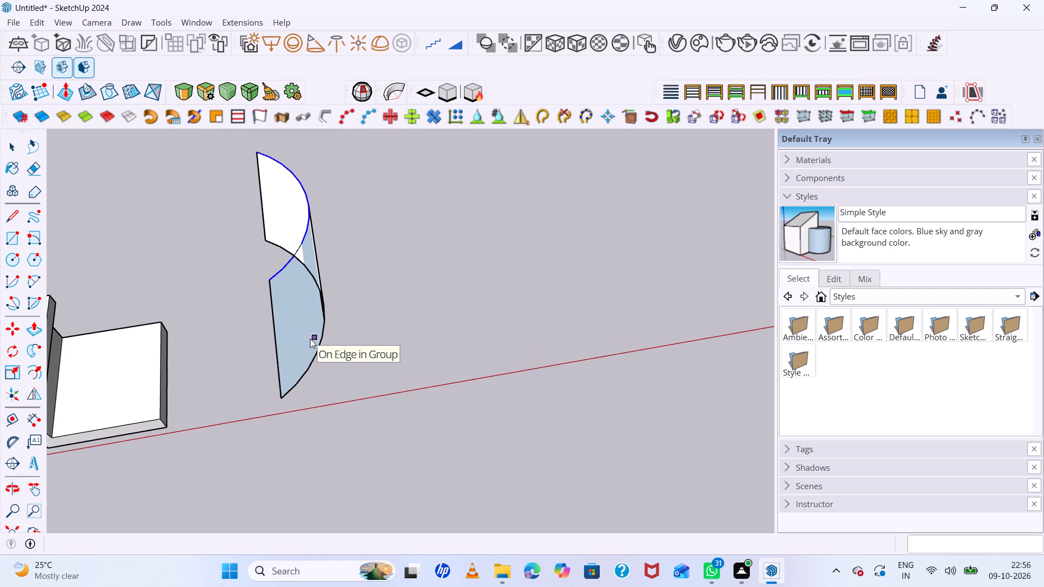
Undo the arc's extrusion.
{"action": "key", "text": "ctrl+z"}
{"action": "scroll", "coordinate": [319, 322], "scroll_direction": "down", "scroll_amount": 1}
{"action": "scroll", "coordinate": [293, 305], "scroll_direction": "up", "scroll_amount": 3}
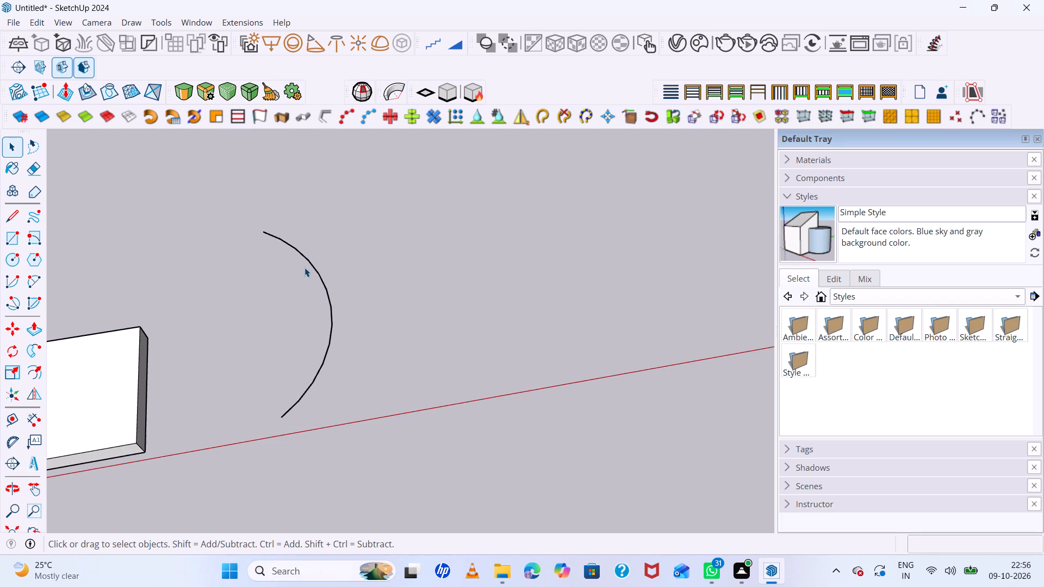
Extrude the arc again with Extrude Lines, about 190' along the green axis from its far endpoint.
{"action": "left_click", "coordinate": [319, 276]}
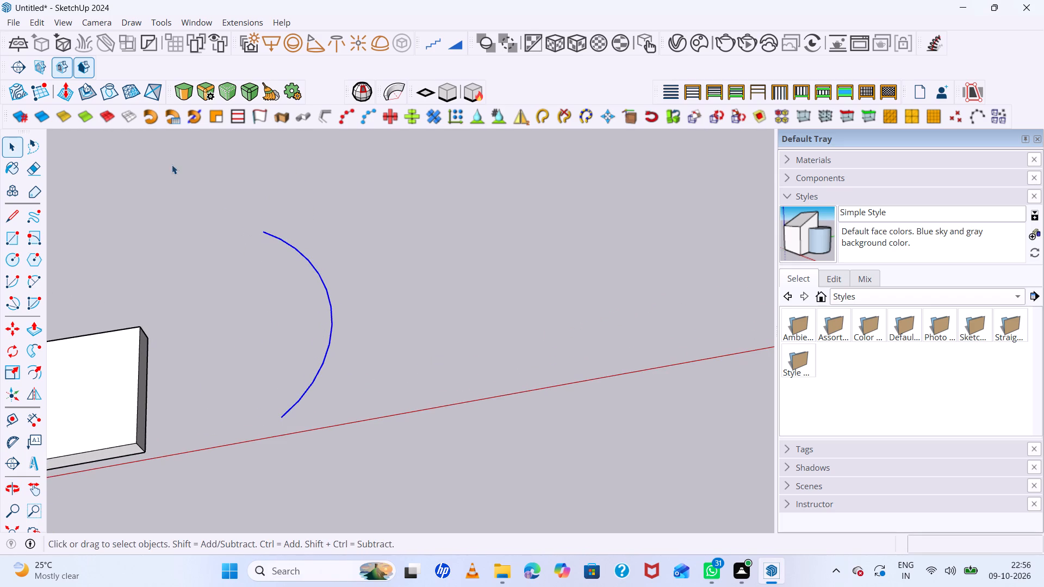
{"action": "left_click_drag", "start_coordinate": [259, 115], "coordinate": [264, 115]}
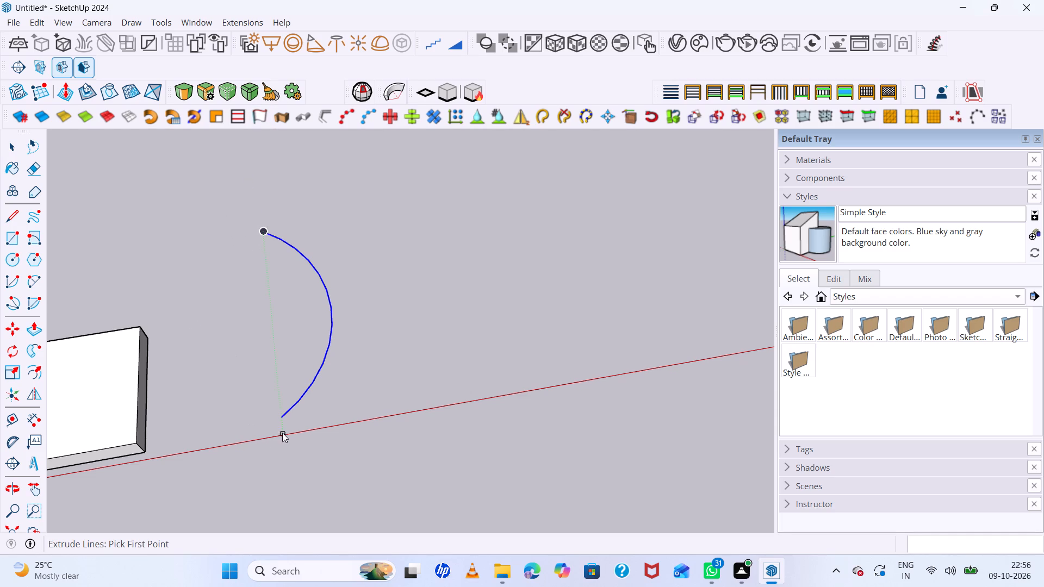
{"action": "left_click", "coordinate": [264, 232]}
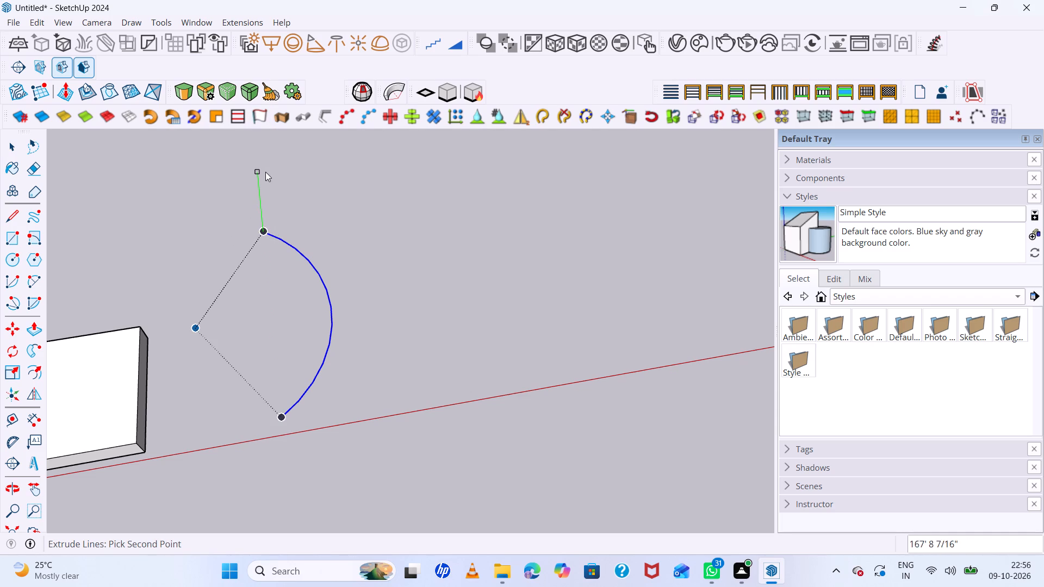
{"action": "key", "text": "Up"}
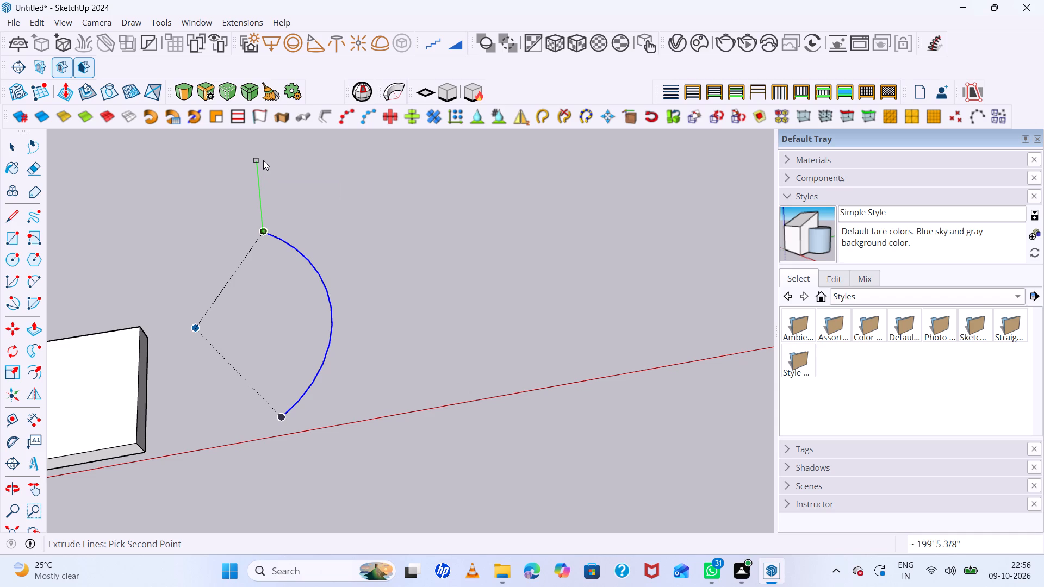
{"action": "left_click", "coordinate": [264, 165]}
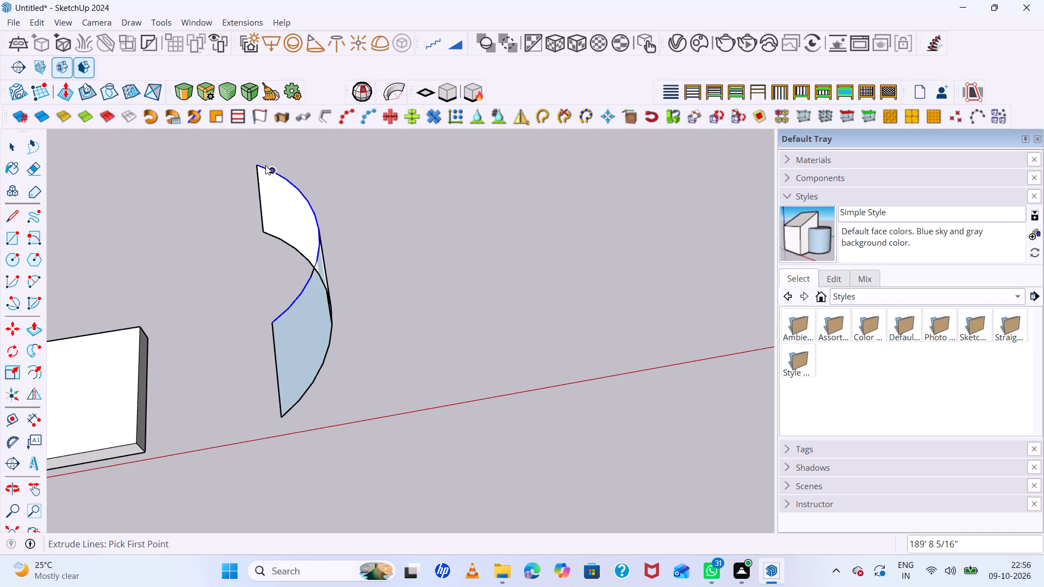
Examine the newly extruded arc surface from several angles and distances.
{"action": "scroll", "coordinate": [318, 313], "scroll_direction": "up", "scroll_amount": 3}
{"action": "scroll", "coordinate": [318, 309], "scroll_direction": "down", "scroll_amount": 6}
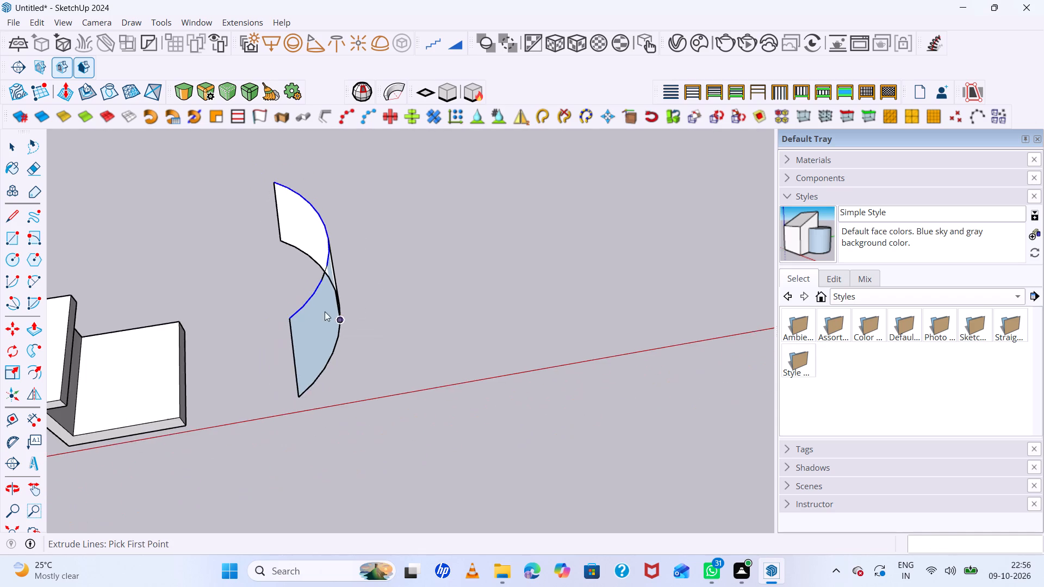
{"action": "scroll", "coordinate": [283, 294], "scroll_direction": "up", "scroll_amount": 1}
{"action": "middle_click_drag", "start_coordinate": [293, 295], "coordinate": [216, 261]}
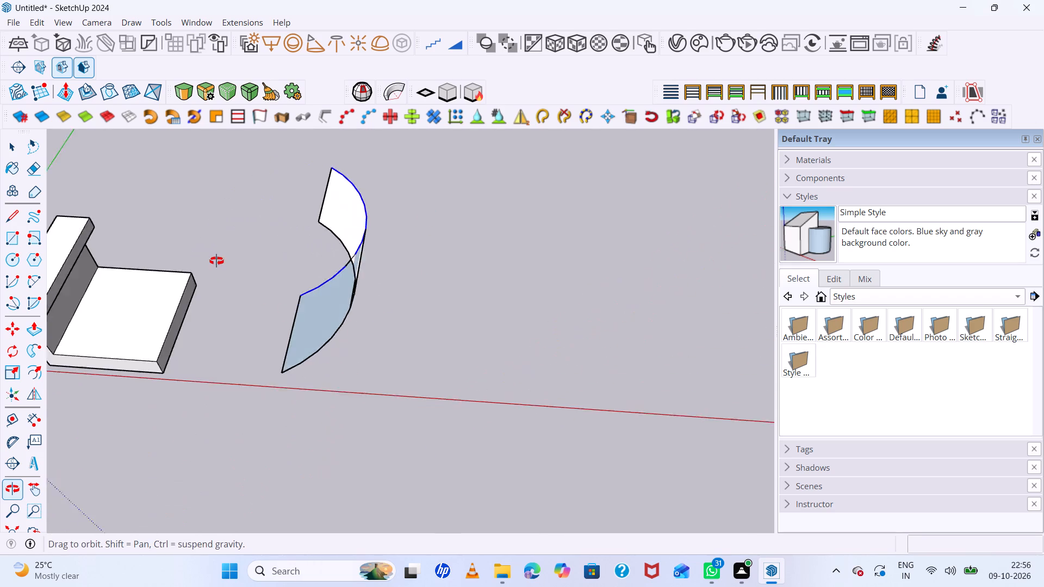
{"action": "middle_click_drag", "start_coordinate": [216, 261], "coordinate": [262, 313]}
{"action": "scroll", "coordinate": [259, 336], "scroll_direction": "down", "scroll_amount": 6}
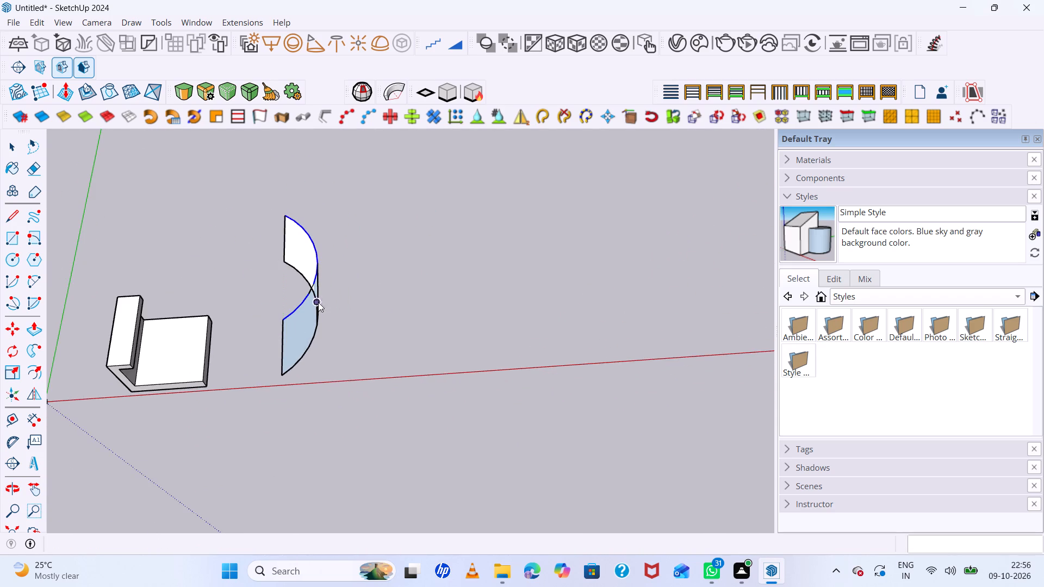
{"action": "scroll", "coordinate": [321, 291], "scroll_direction": "up", "scroll_amount": 7}
Delete the extruded arc surface together with its curved edges.
{"action": "key", "text": "space"}
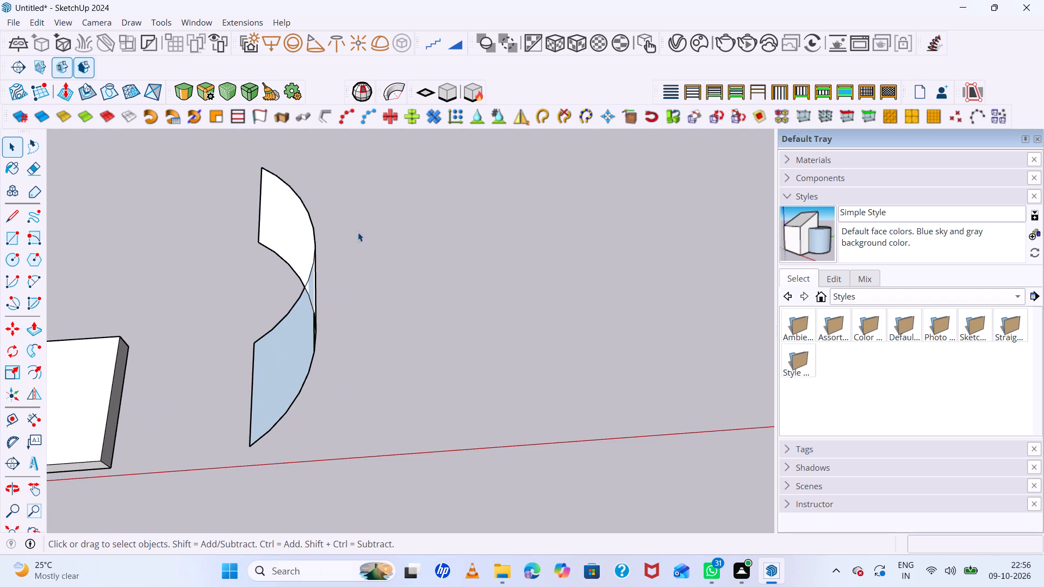
{"action": "left_click_drag", "start_coordinate": [389, 224], "coordinate": [225, 327]}
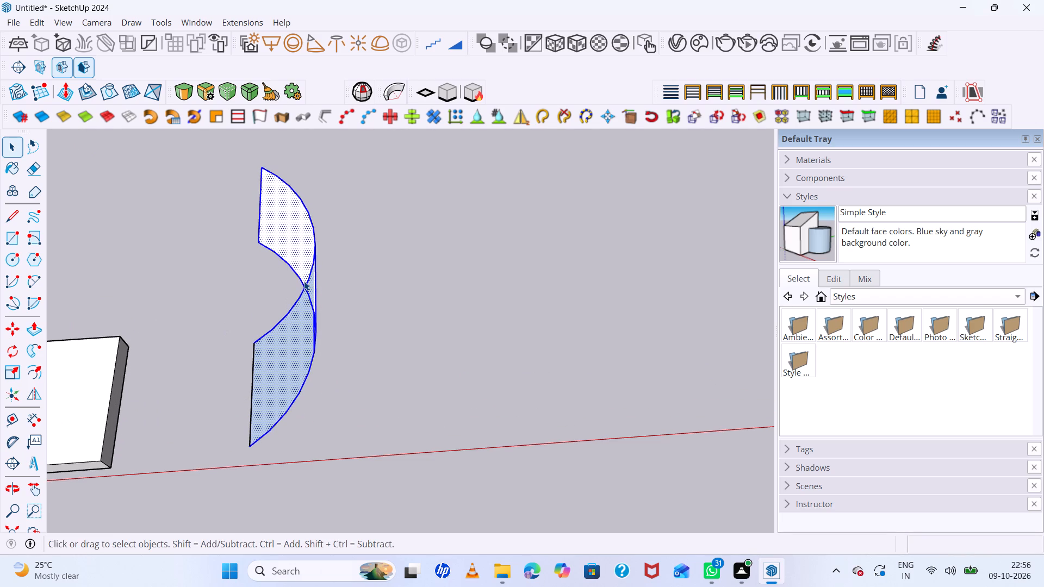
{"action": "scroll", "coordinate": [322, 307], "scroll_direction": "up", "scroll_amount": 3}
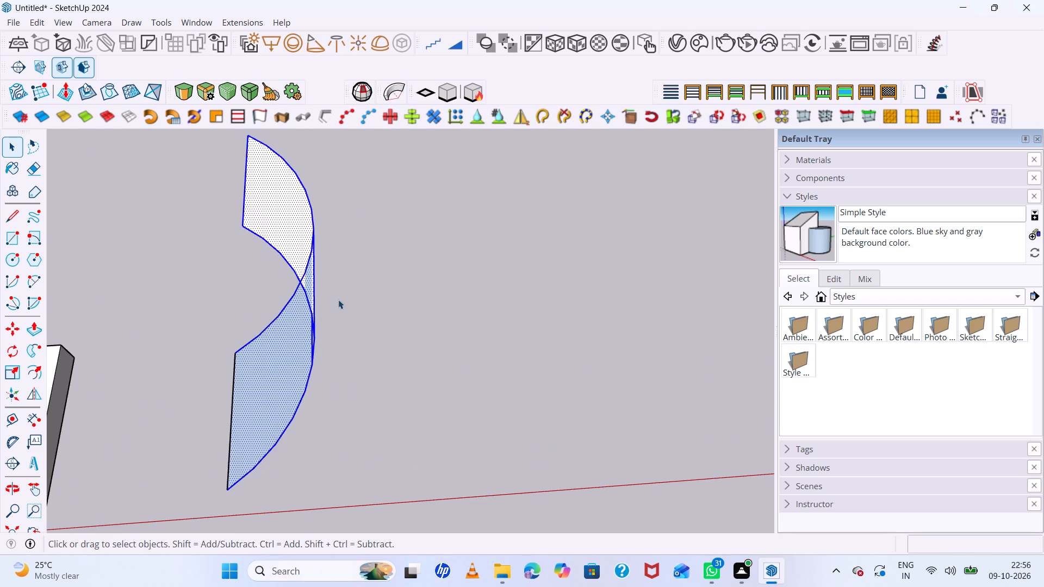
{"action": "middle_click_drag", "start_coordinate": [316, 303], "coordinate": [197, 176]}
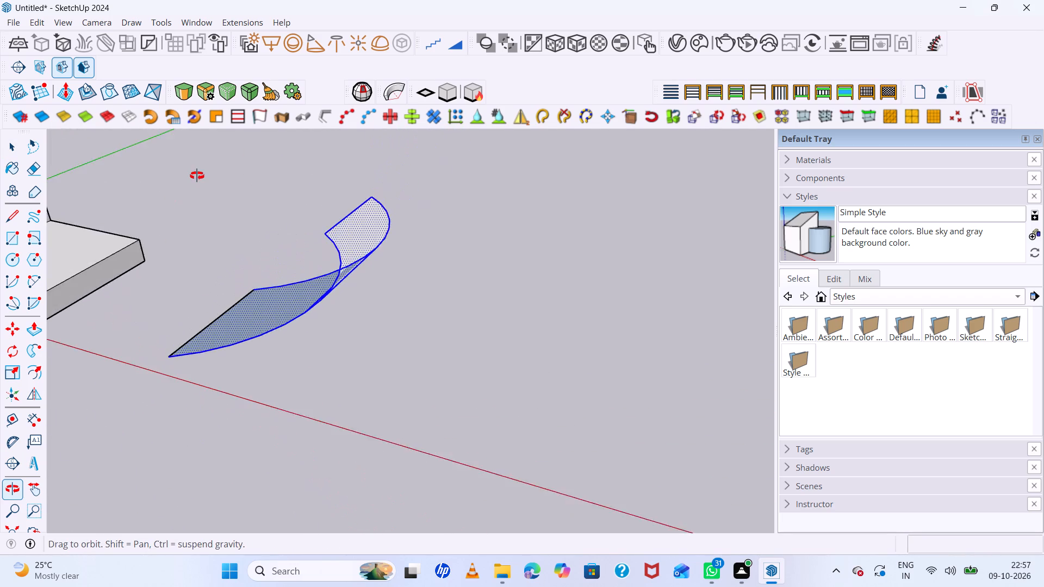
{"action": "middle_click_drag", "start_coordinate": [197, 176], "coordinate": [349, 353]}
{"action": "scroll", "coordinate": [344, 354], "scroll_direction": "down", "scroll_amount": 7}
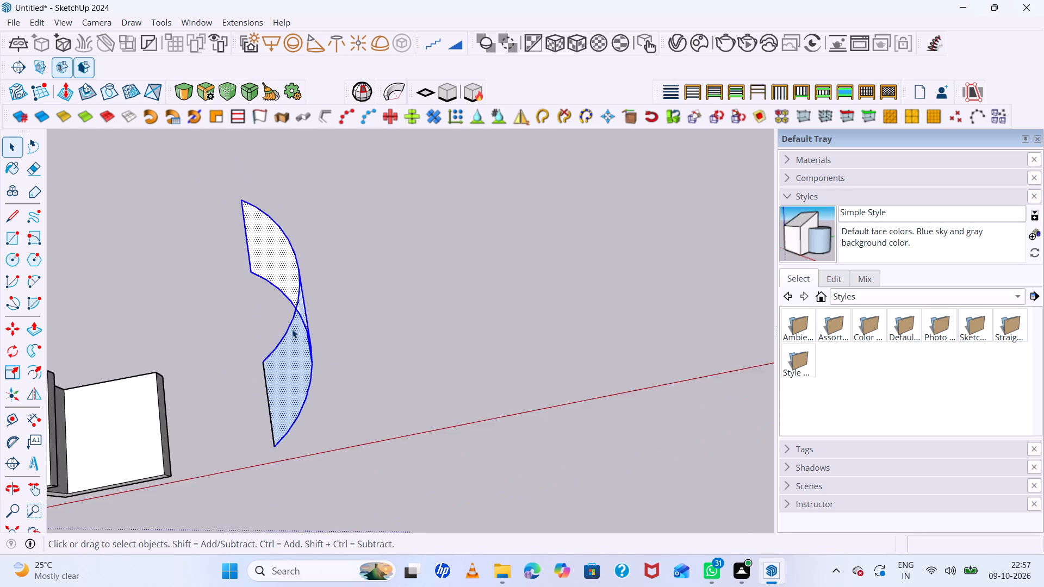
{"action": "scroll", "coordinate": [292, 329], "scroll_direction": "down", "scroll_amount": 4}
{"action": "scroll", "coordinate": [334, 365], "scroll_direction": "up", "scroll_amount": 2}
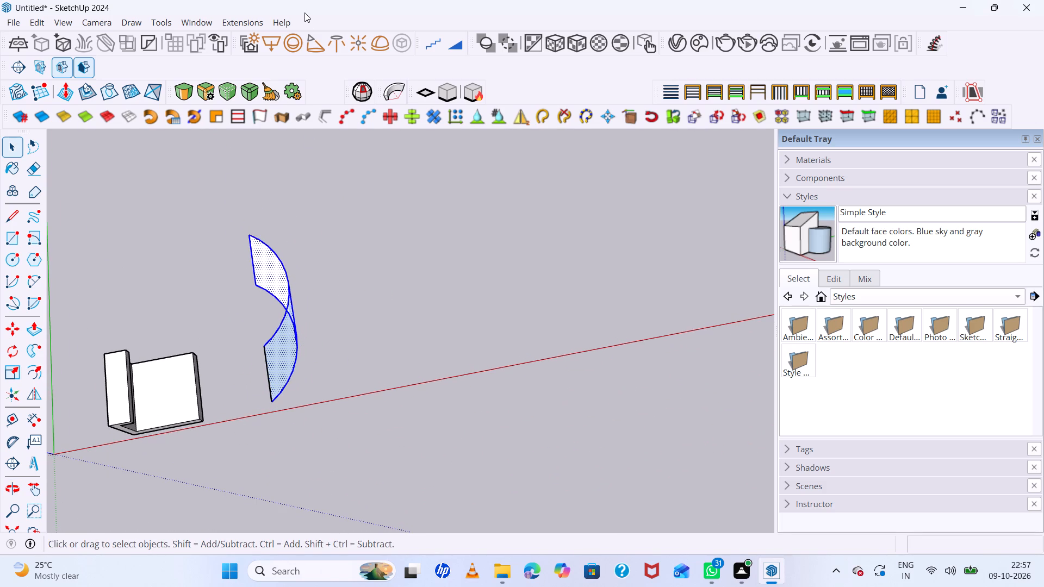
{"action": "key", "text": "Delete"}
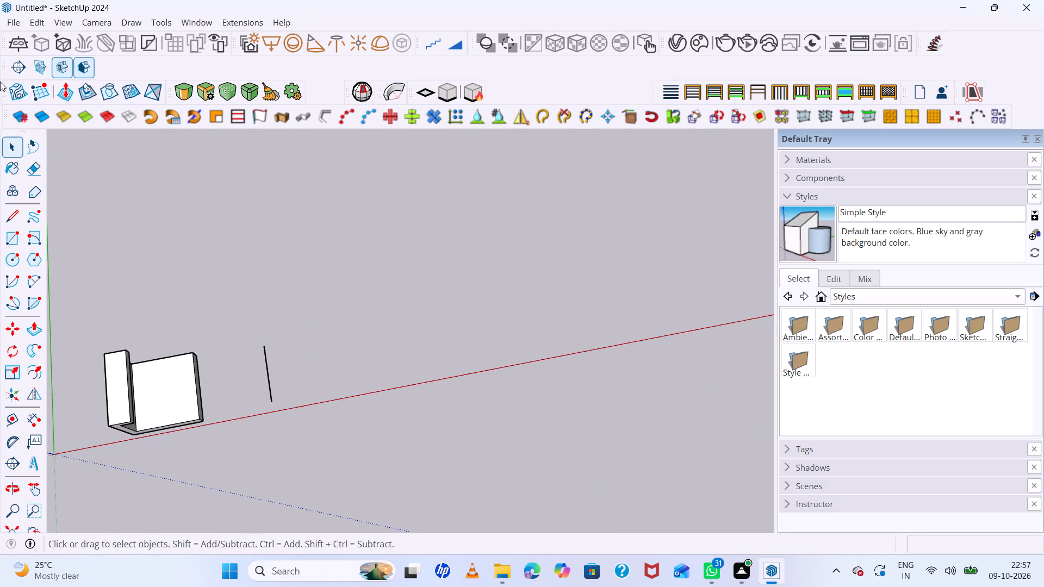
Delete the leftover straight edge beside the wall-and-overhang model.
{"action": "scroll", "coordinate": [25, 0], "scroll_direction": "down", "scroll_amount": 2}
{"action": "scroll", "coordinate": [239, 409], "scroll_direction": "up", "scroll_amount": 5}
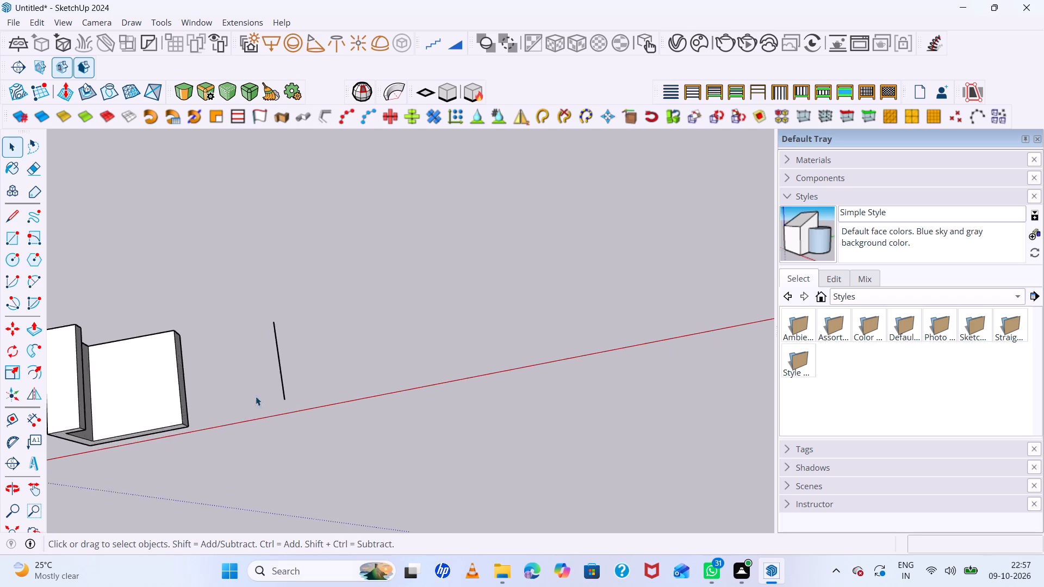
{"action": "scroll", "coordinate": [293, 380], "scroll_direction": "up", "scroll_amount": 5}
{"action": "left_click", "coordinate": [275, 342]}
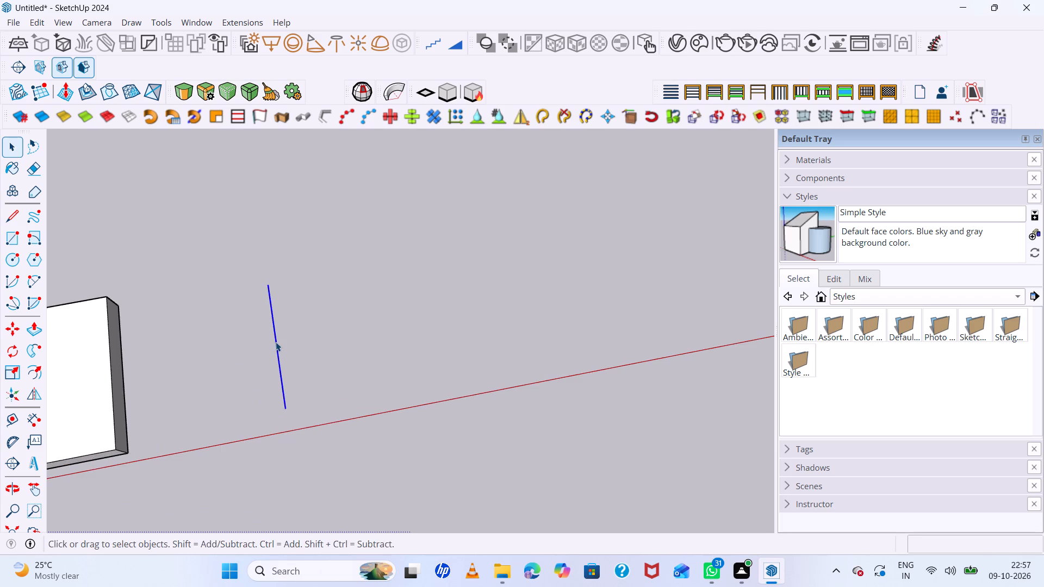
{"action": "key", "text": "Delete"}
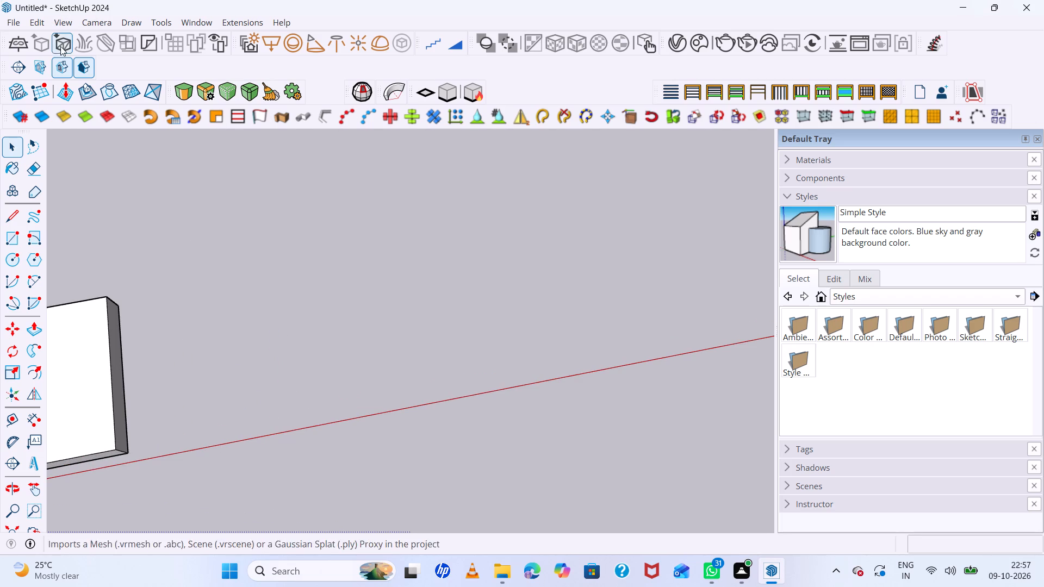
{"action": "scroll", "coordinate": [121, 0], "scroll_direction": "down", "scroll_amount": 4}
{"action": "scroll", "coordinate": [239, 278], "scroll_direction": "down", "scroll_amount": 10}
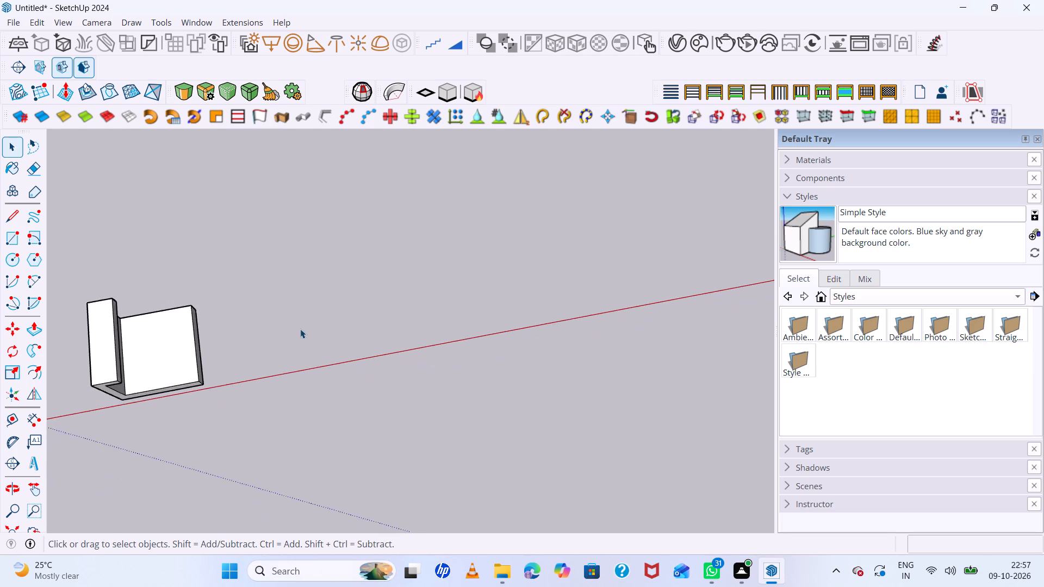
Examine the wall-and-overhang model and its surroundings from several angles and distances.
{"action": "scroll", "coordinate": [300, 329], "scroll_direction": "down", "scroll_amount": 3}
{"action": "middle_click_drag", "start_coordinate": [253, 330], "coordinate": [228, 254]}
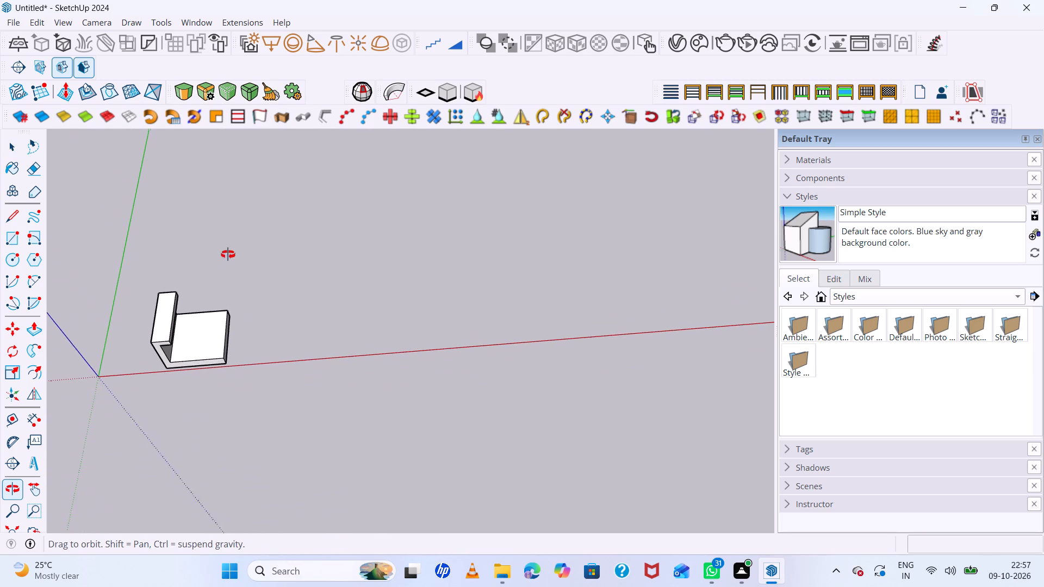
{"action": "middle_click_drag", "start_coordinate": [228, 254], "coordinate": [228, 251]}
{"action": "scroll", "coordinate": [239, 372], "scroll_direction": "up", "scroll_amount": 5}
{"action": "middle_click_drag", "start_coordinate": [251, 319], "coordinate": [232, 232]}
{"action": "scroll", "coordinate": [251, 319], "scroll_direction": "up", "scroll_amount": 2}
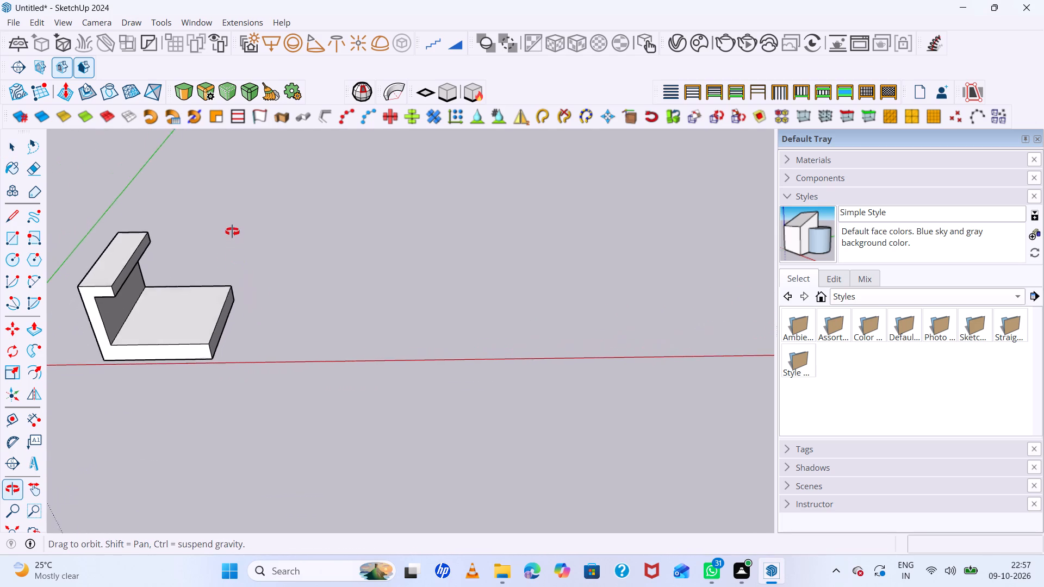
{"action": "middle_click_drag", "start_coordinate": [232, 232], "coordinate": [234, 219]}
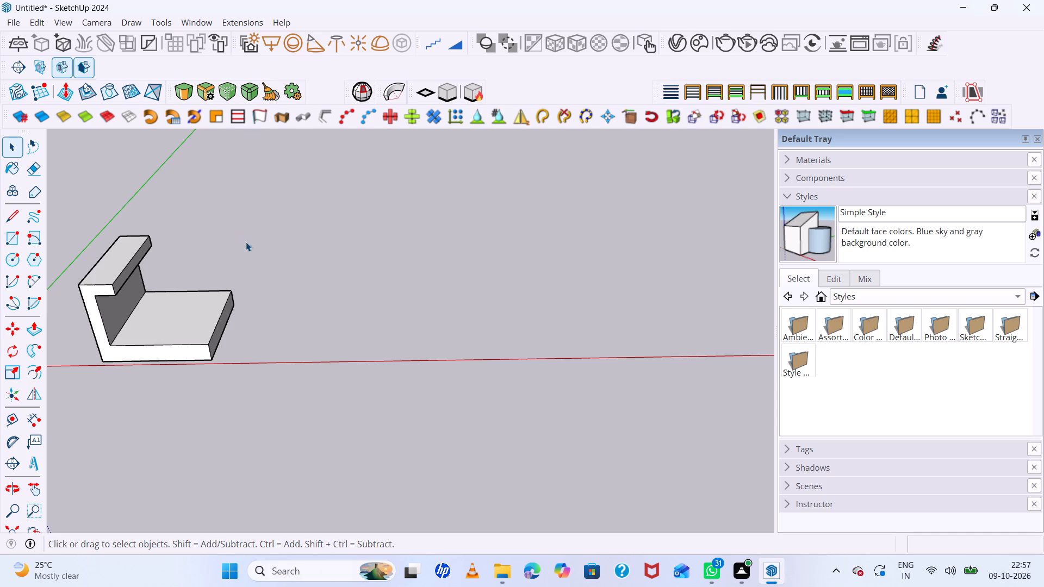
{"action": "scroll", "coordinate": [250, 252], "scroll_direction": "down", "scroll_amount": 3}
{"action": "scroll", "coordinate": [210, 364], "scroll_direction": "up", "scroll_amount": 6}
{"action": "scroll", "coordinate": [219, 300], "scroll_direction": "down", "scroll_amount": 14}
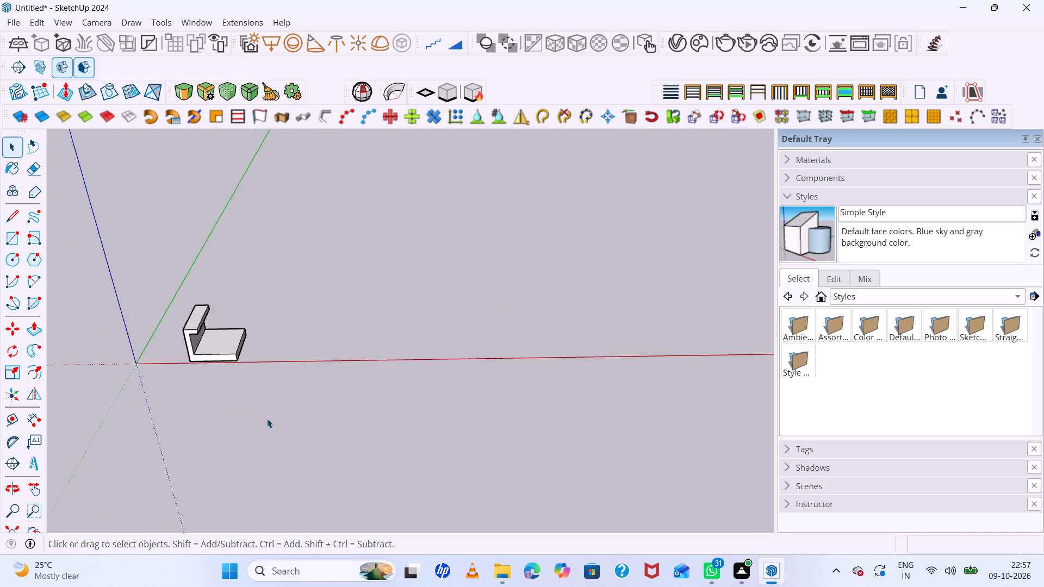
{"action": "scroll", "coordinate": [267, 419], "scroll_direction": "down", "scroll_amount": 2}
{"action": "scroll", "coordinate": [381, 398], "scroll_direction": "up", "scroll_amount": 5}
{"action": "scroll", "coordinate": [278, 335], "scroll_direction": "up", "scroll_amount": 5}
{"action": "scroll", "coordinate": [295, 324], "scroll_direction": "down", "scroll_amount": 7}
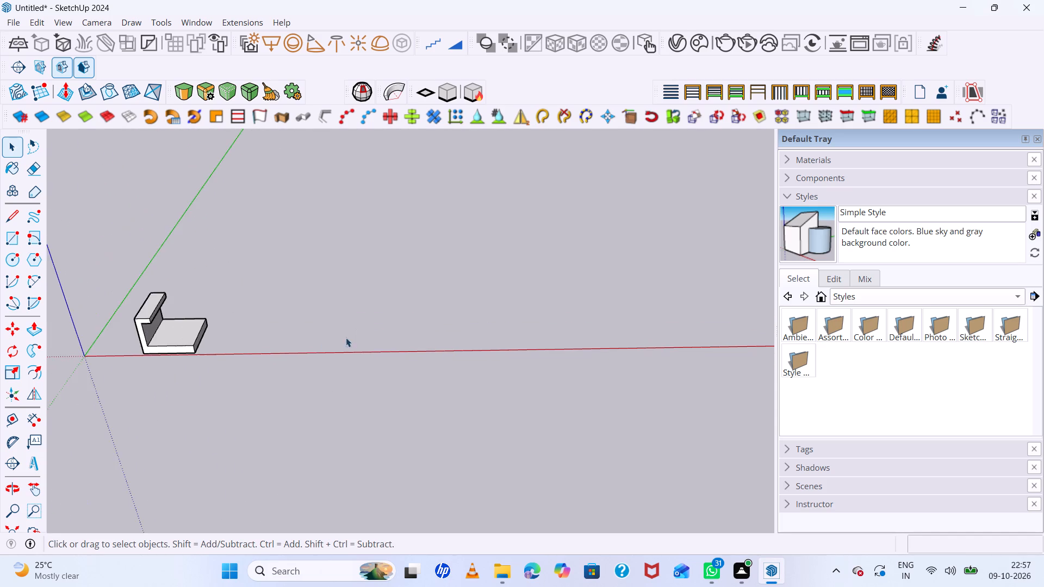
{"action": "scroll", "coordinate": [223, 348], "scroll_direction": "up", "scroll_amount": 3}
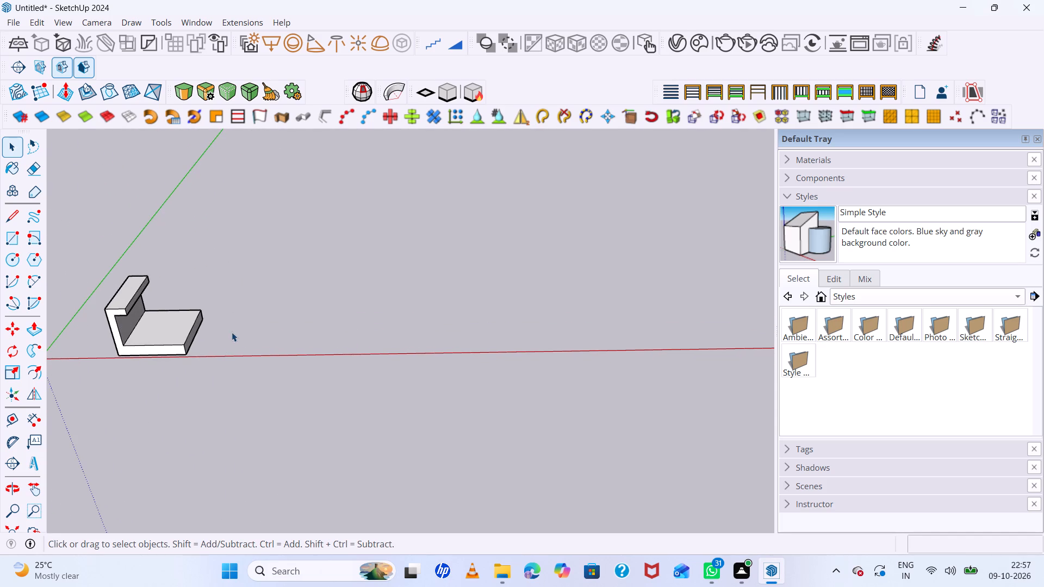
{"action": "scroll", "coordinate": [175, 345], "scroll_direction": "up", "scroll_amount": 5}
{"action": "scroll", "coordinate": [228, 308], "scroll_direction": "down", "scroll_amount": 4}
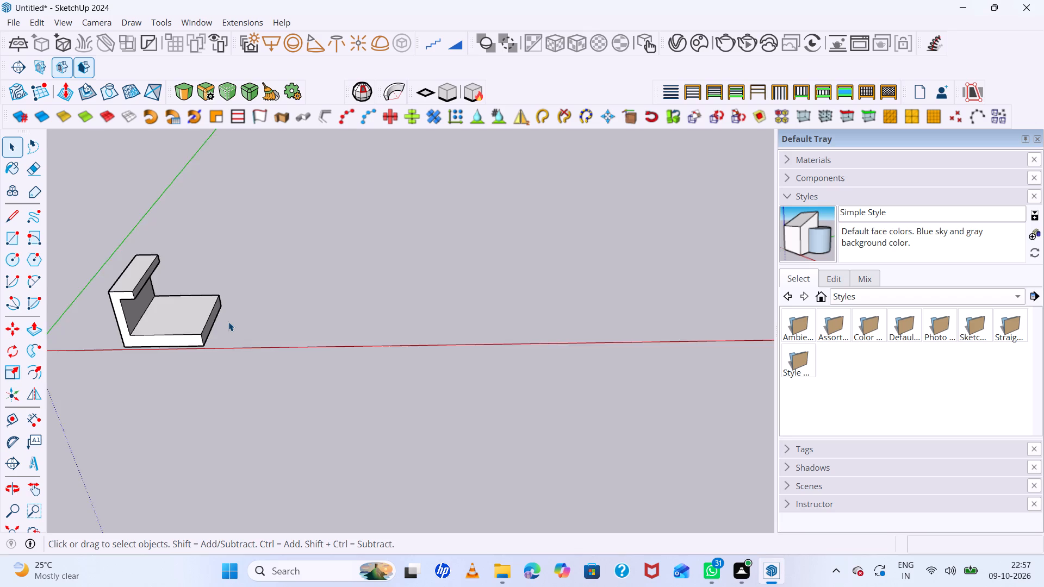
{"action": "scroll", "coordinate": [228, 322], "scroll_direction": "up", "scroll_amount": 5}
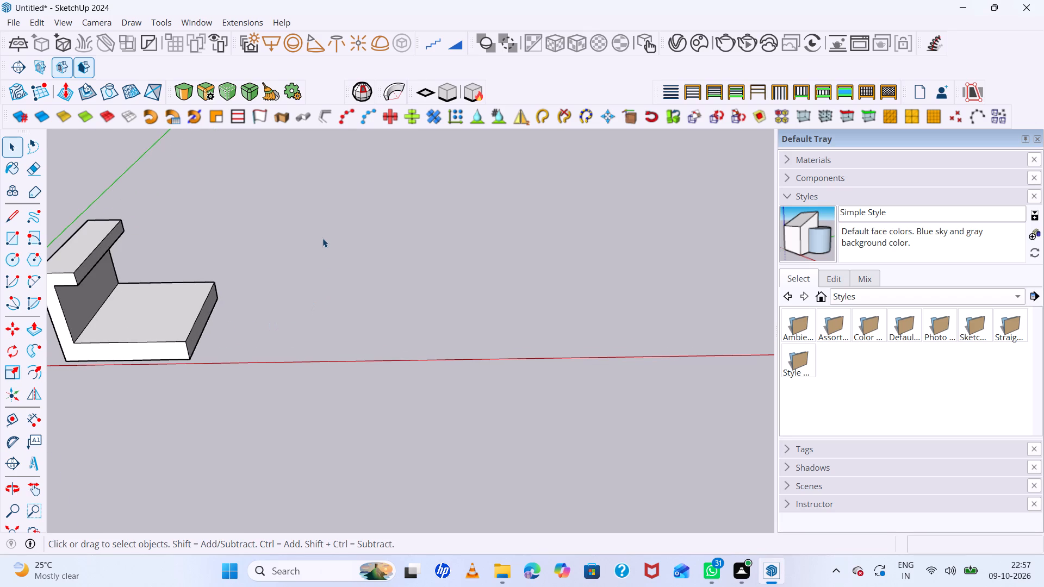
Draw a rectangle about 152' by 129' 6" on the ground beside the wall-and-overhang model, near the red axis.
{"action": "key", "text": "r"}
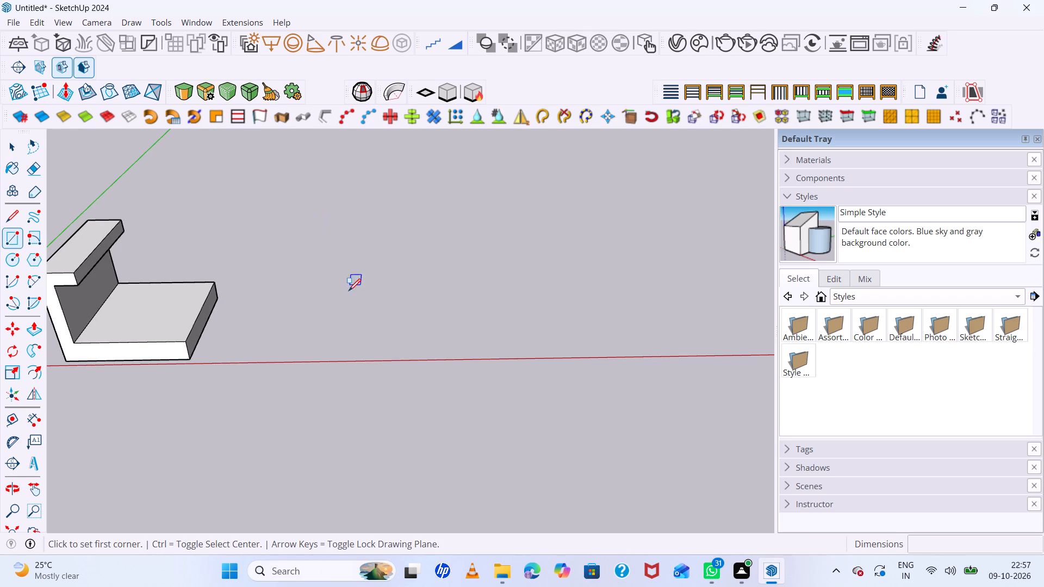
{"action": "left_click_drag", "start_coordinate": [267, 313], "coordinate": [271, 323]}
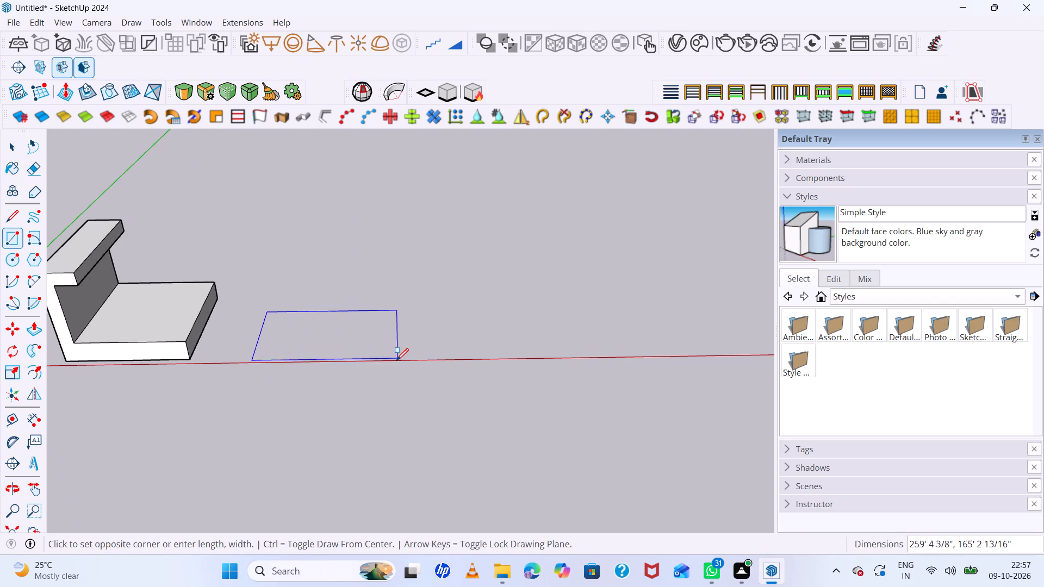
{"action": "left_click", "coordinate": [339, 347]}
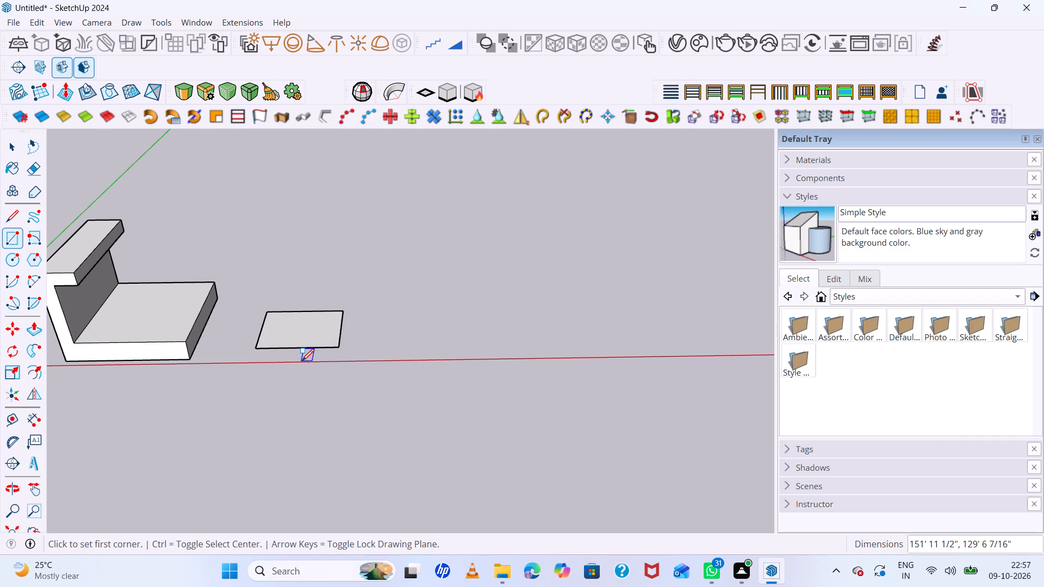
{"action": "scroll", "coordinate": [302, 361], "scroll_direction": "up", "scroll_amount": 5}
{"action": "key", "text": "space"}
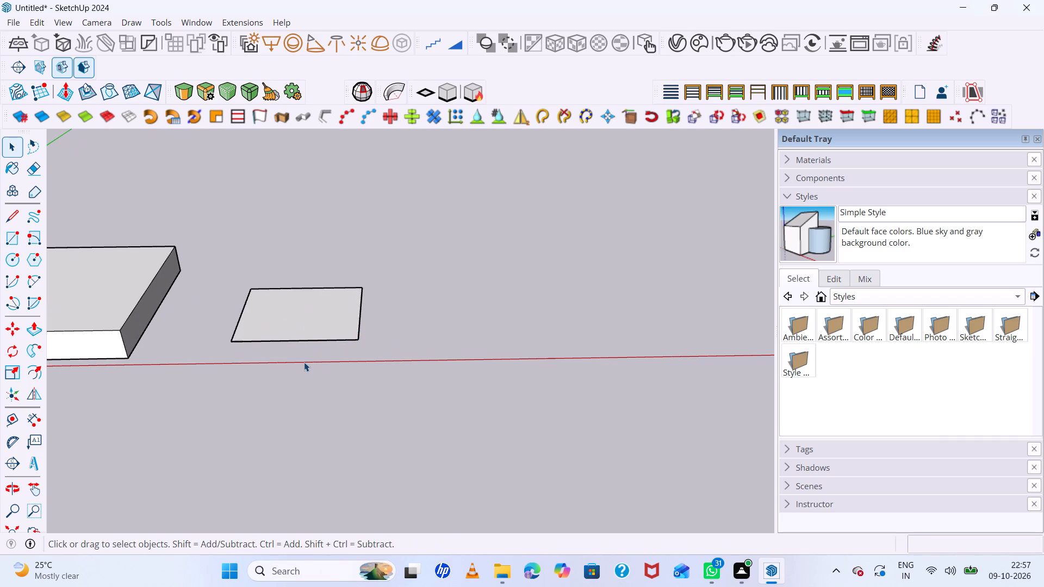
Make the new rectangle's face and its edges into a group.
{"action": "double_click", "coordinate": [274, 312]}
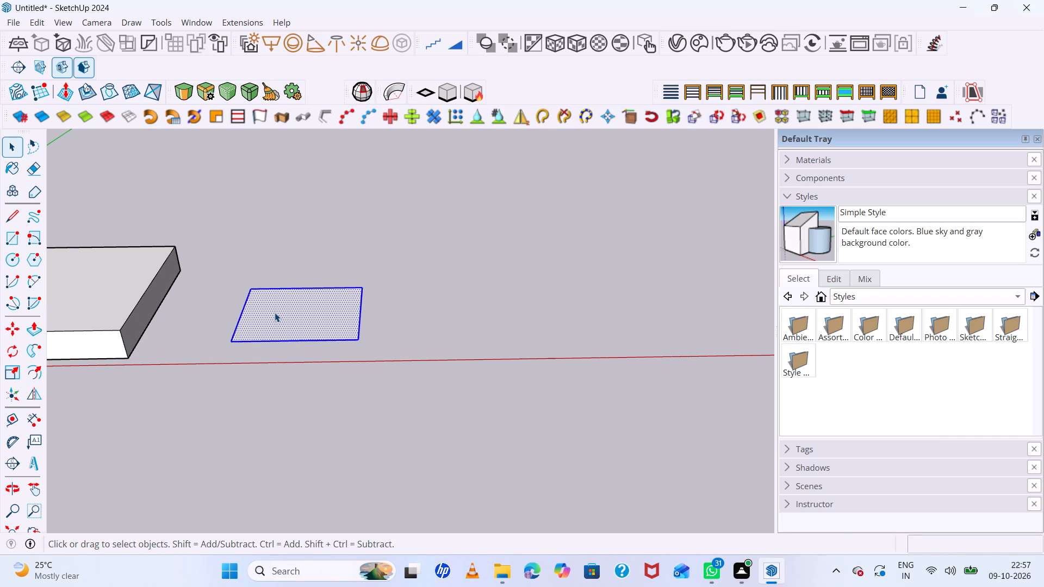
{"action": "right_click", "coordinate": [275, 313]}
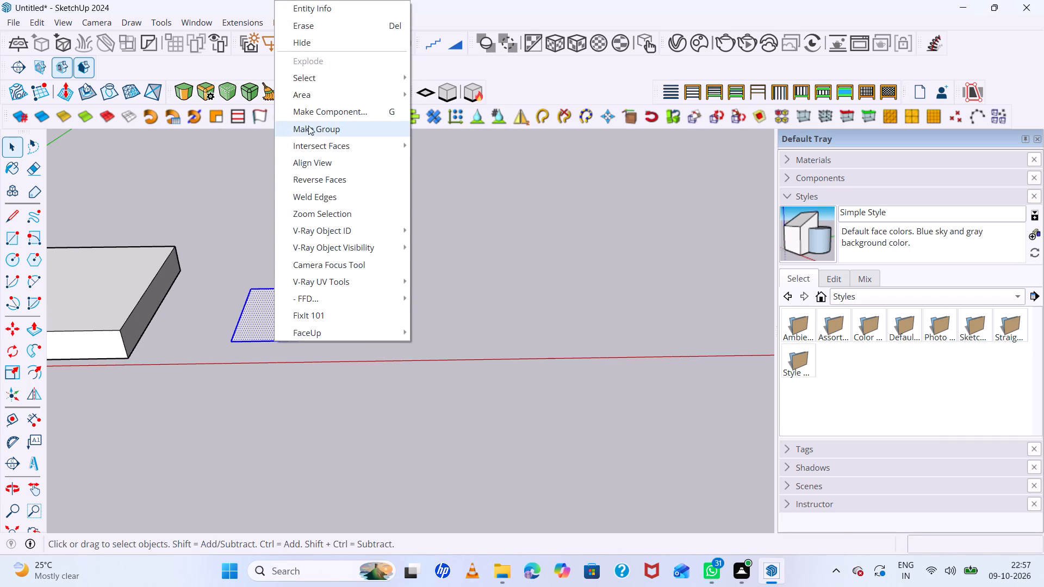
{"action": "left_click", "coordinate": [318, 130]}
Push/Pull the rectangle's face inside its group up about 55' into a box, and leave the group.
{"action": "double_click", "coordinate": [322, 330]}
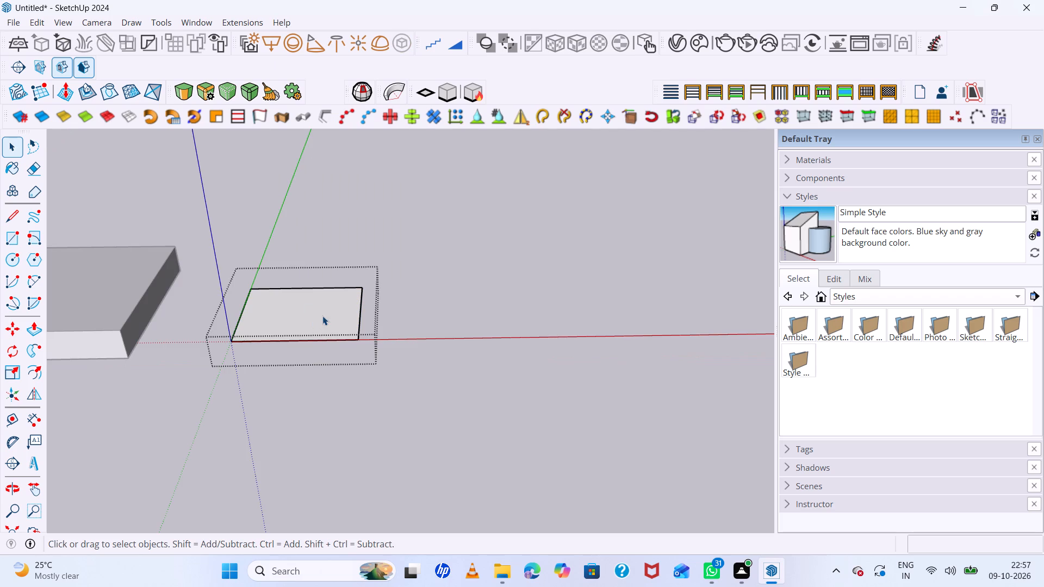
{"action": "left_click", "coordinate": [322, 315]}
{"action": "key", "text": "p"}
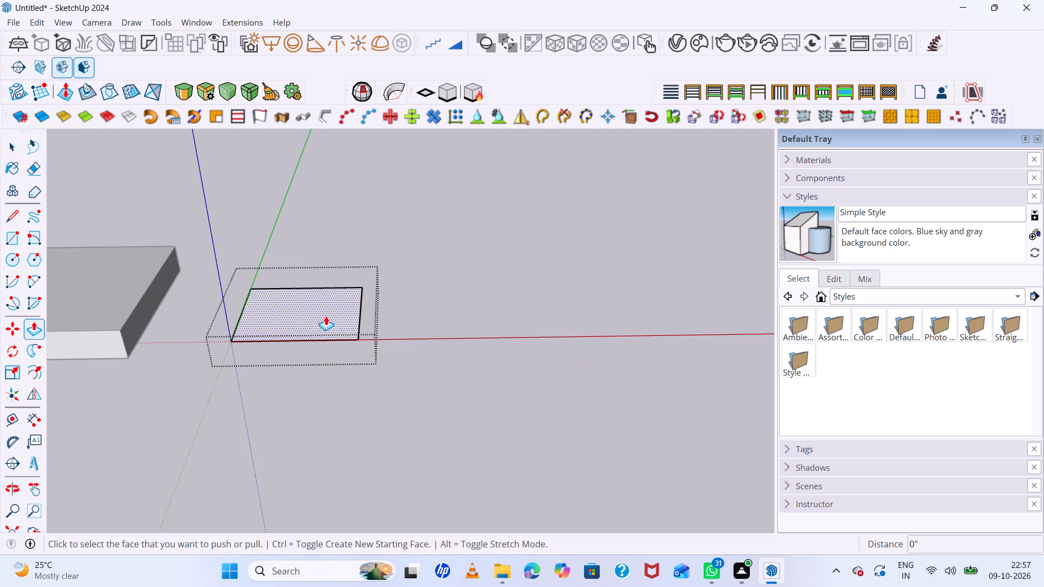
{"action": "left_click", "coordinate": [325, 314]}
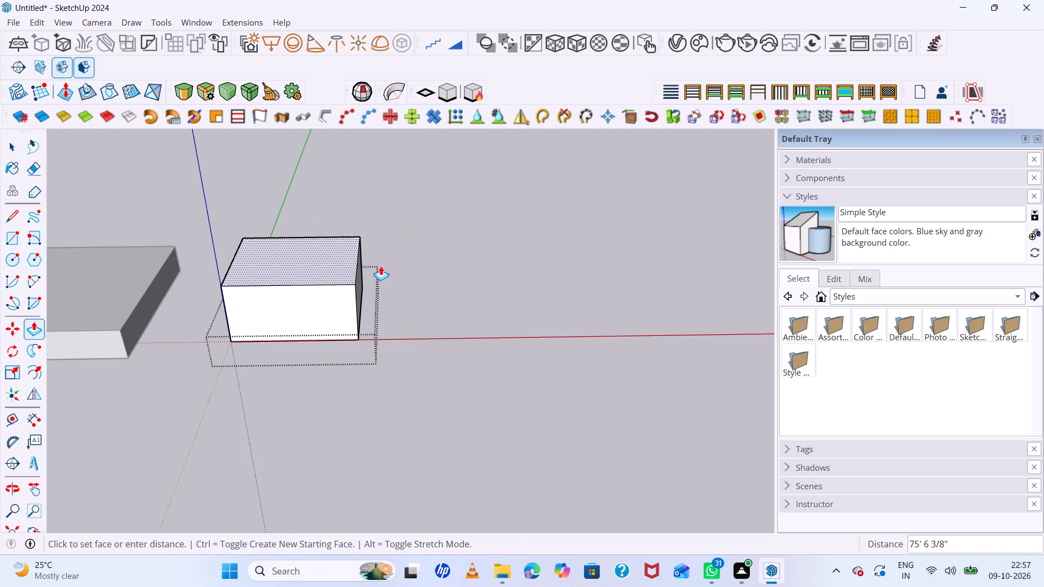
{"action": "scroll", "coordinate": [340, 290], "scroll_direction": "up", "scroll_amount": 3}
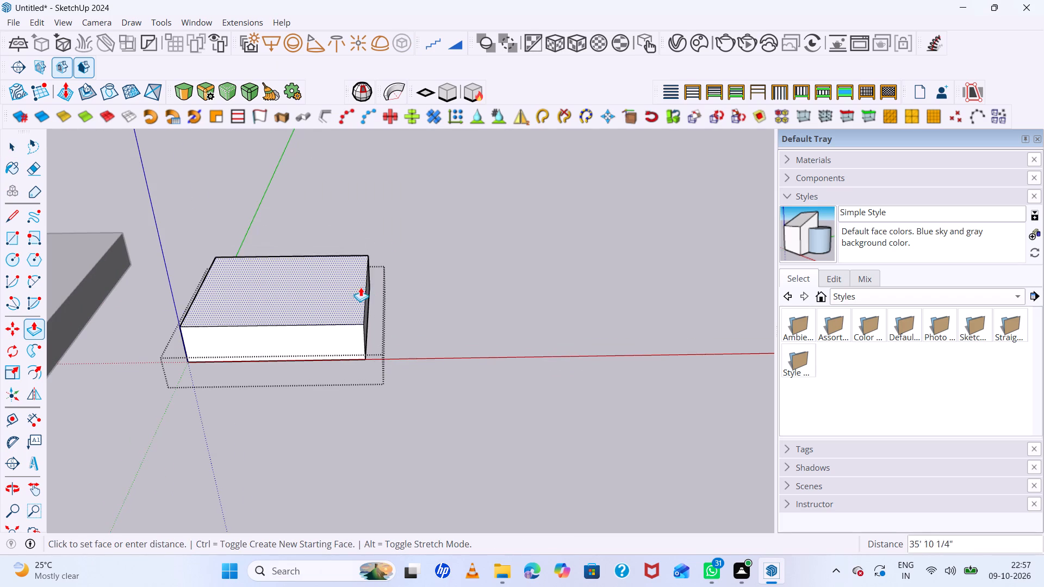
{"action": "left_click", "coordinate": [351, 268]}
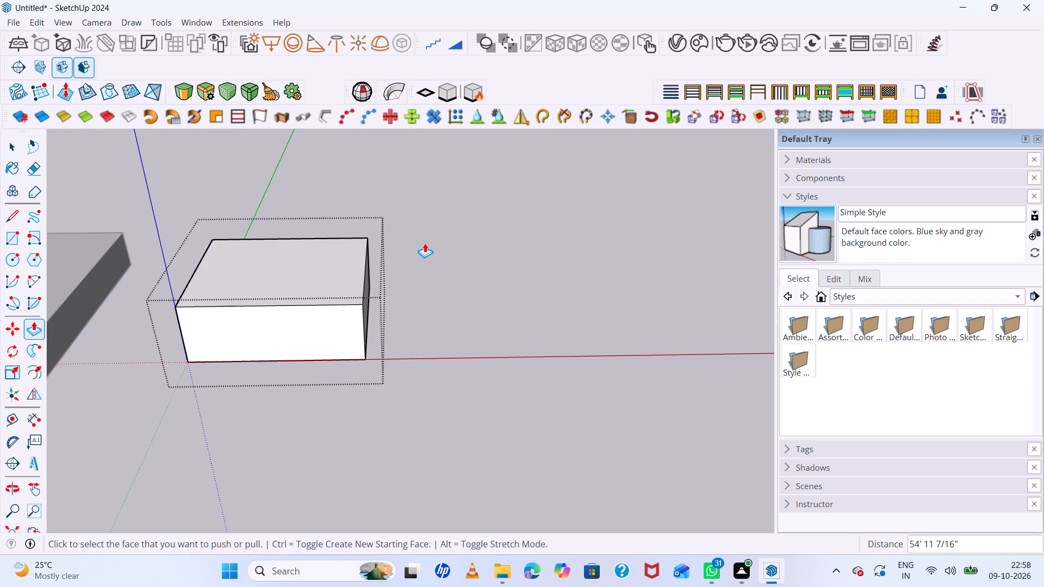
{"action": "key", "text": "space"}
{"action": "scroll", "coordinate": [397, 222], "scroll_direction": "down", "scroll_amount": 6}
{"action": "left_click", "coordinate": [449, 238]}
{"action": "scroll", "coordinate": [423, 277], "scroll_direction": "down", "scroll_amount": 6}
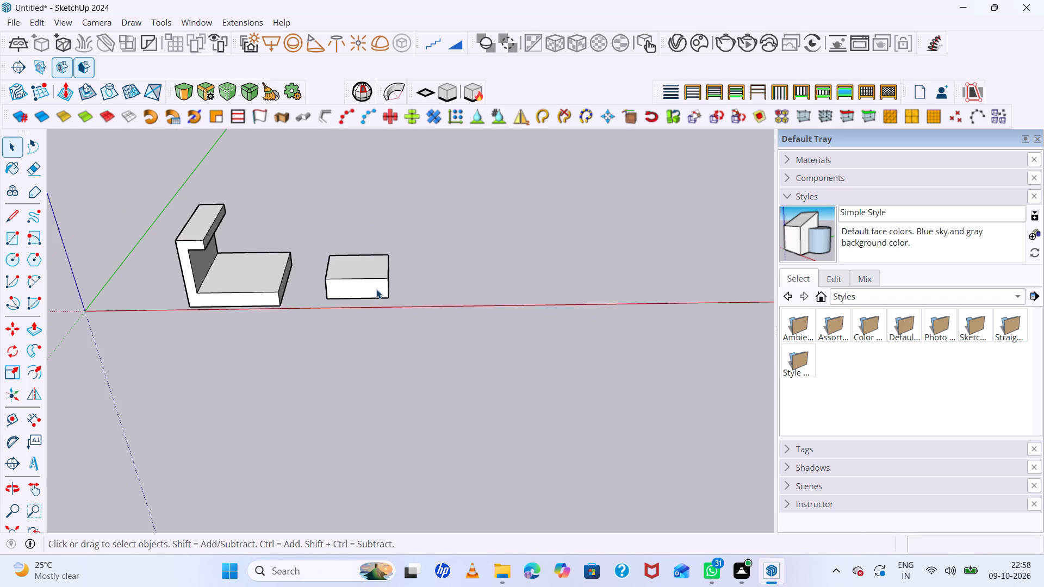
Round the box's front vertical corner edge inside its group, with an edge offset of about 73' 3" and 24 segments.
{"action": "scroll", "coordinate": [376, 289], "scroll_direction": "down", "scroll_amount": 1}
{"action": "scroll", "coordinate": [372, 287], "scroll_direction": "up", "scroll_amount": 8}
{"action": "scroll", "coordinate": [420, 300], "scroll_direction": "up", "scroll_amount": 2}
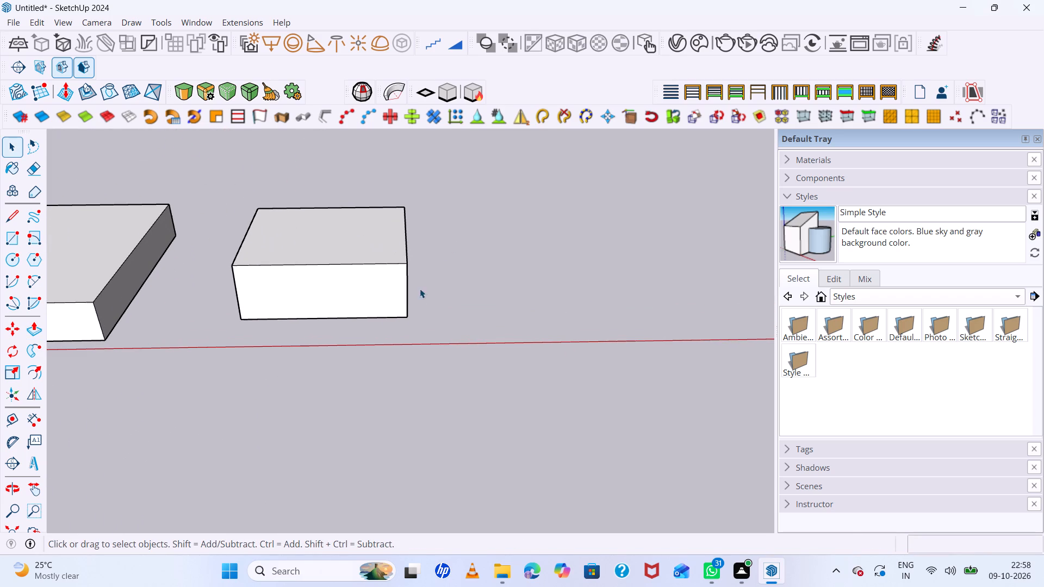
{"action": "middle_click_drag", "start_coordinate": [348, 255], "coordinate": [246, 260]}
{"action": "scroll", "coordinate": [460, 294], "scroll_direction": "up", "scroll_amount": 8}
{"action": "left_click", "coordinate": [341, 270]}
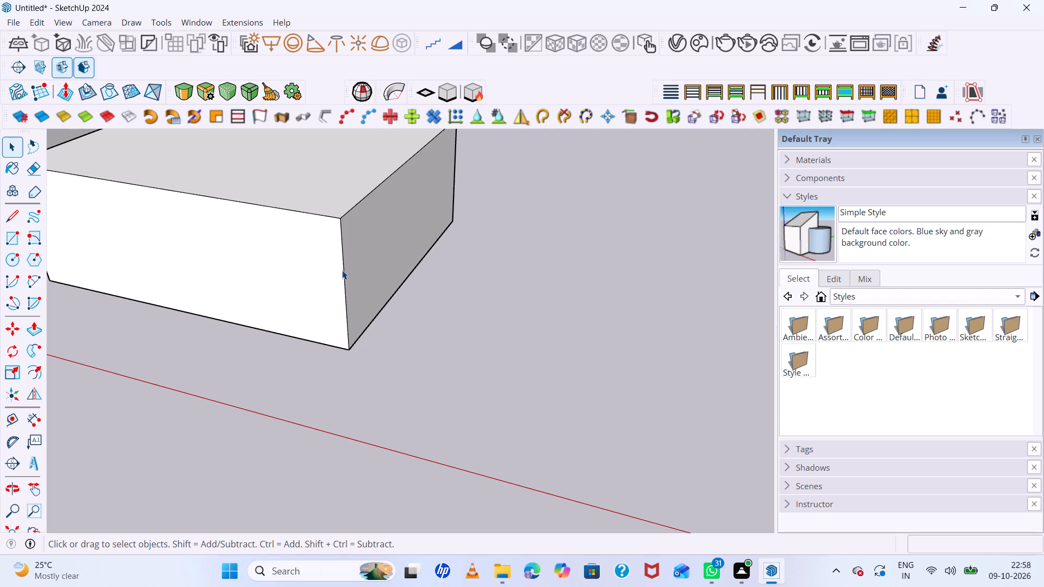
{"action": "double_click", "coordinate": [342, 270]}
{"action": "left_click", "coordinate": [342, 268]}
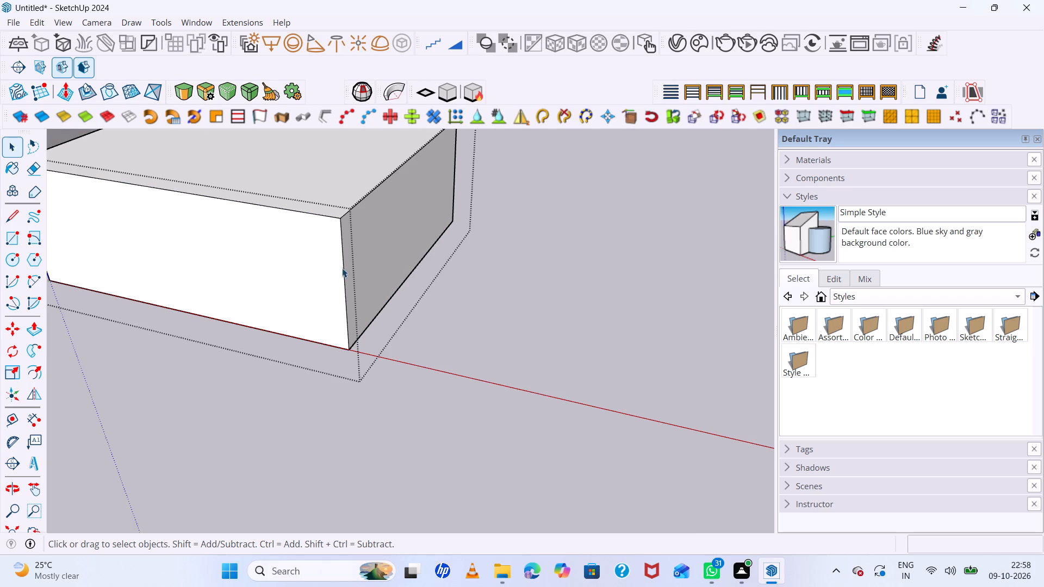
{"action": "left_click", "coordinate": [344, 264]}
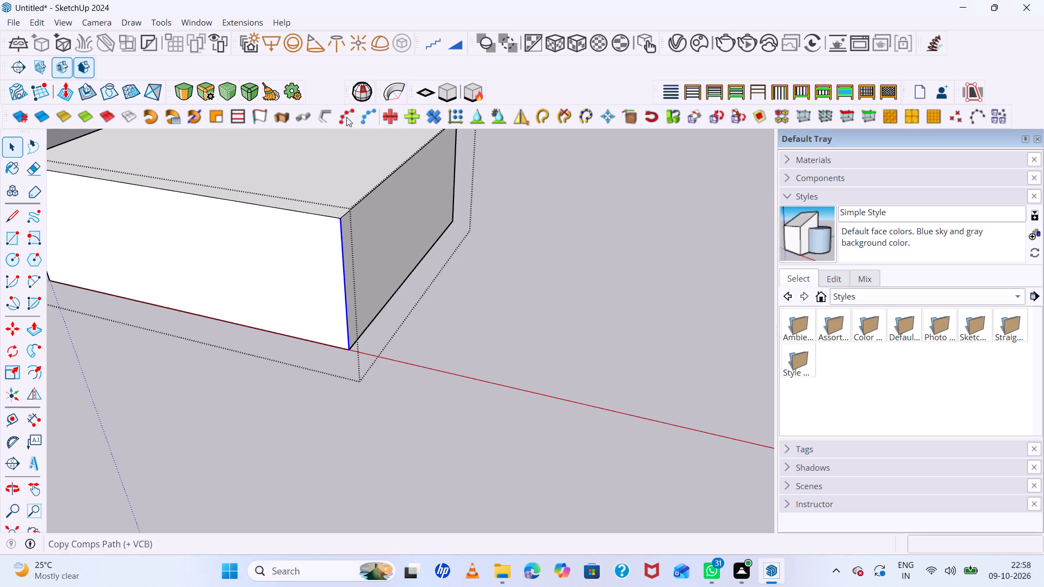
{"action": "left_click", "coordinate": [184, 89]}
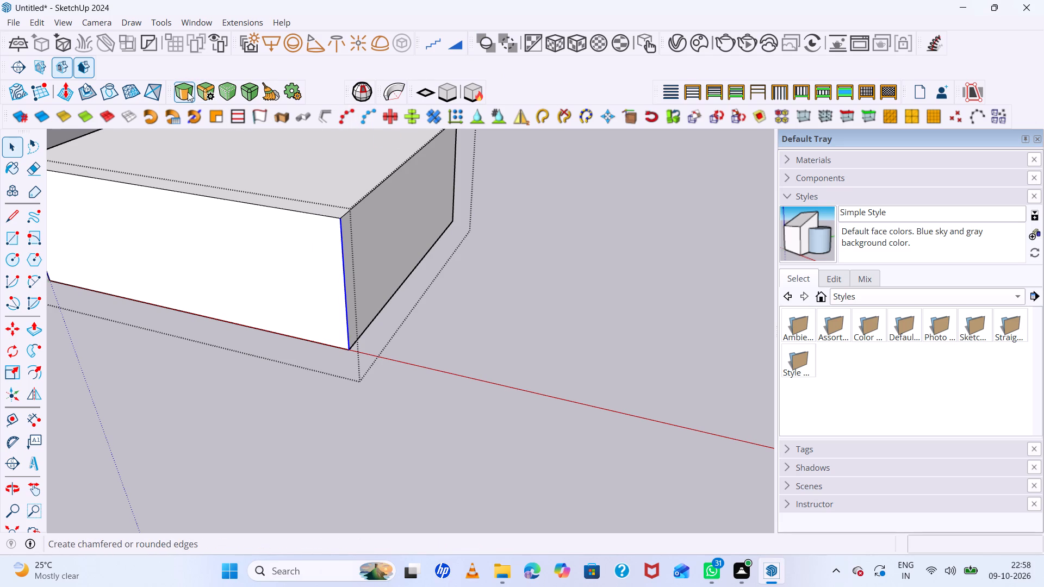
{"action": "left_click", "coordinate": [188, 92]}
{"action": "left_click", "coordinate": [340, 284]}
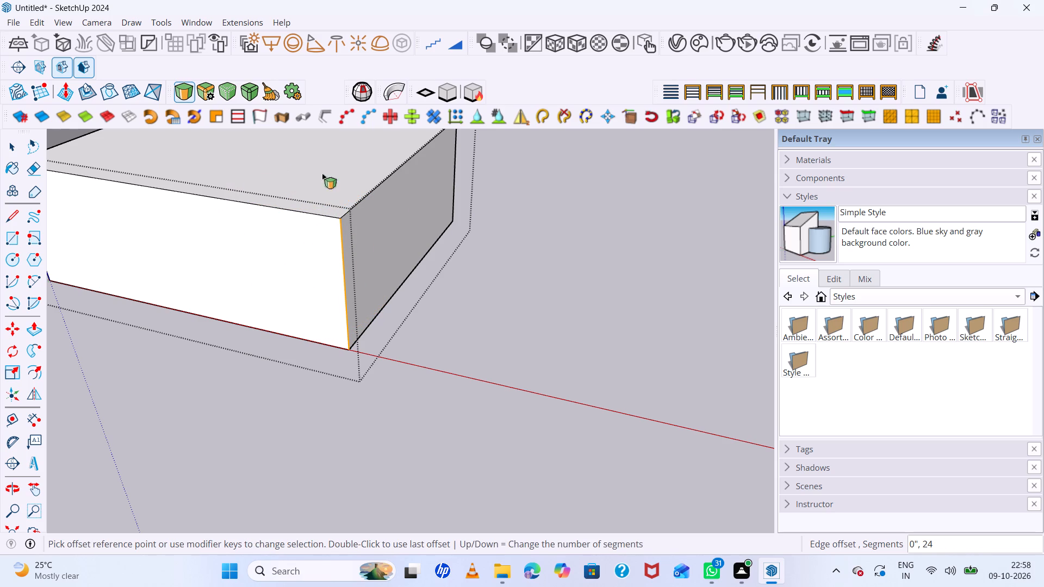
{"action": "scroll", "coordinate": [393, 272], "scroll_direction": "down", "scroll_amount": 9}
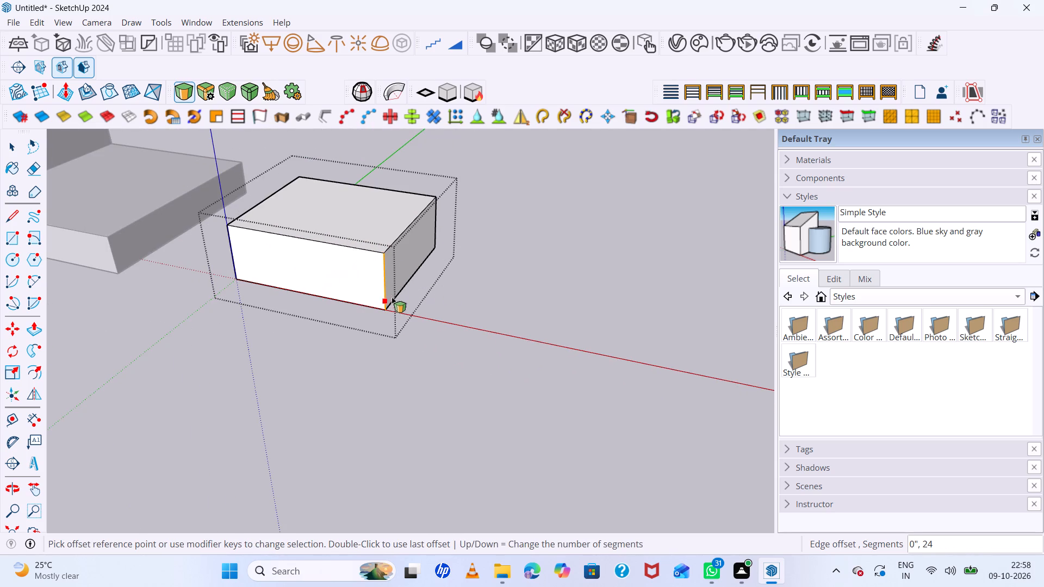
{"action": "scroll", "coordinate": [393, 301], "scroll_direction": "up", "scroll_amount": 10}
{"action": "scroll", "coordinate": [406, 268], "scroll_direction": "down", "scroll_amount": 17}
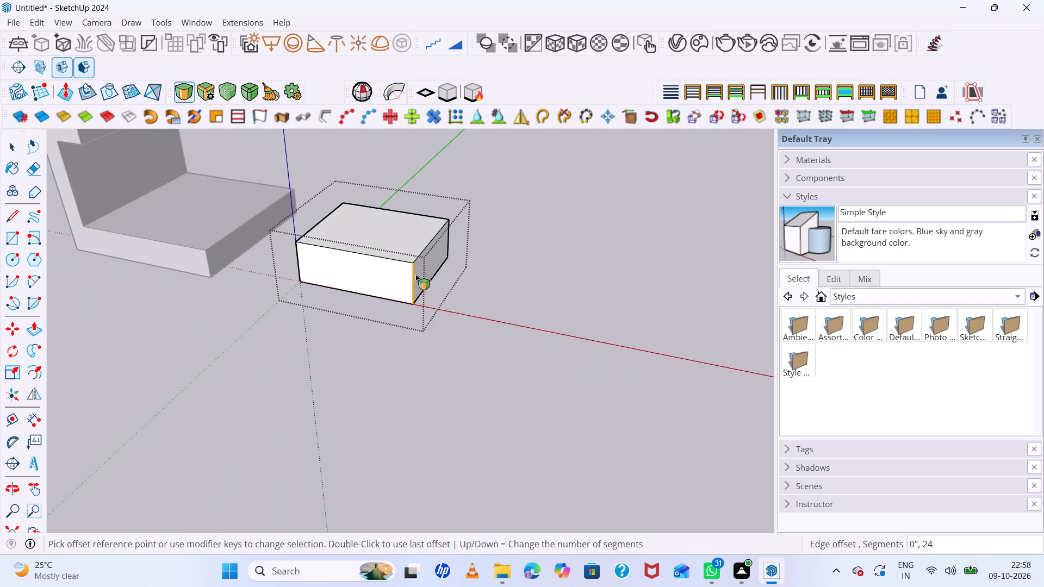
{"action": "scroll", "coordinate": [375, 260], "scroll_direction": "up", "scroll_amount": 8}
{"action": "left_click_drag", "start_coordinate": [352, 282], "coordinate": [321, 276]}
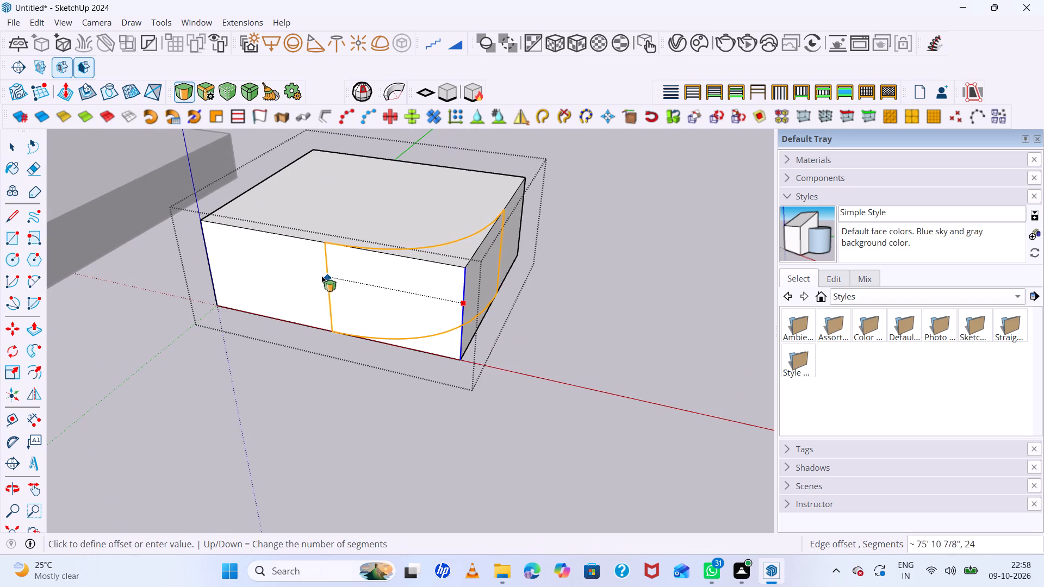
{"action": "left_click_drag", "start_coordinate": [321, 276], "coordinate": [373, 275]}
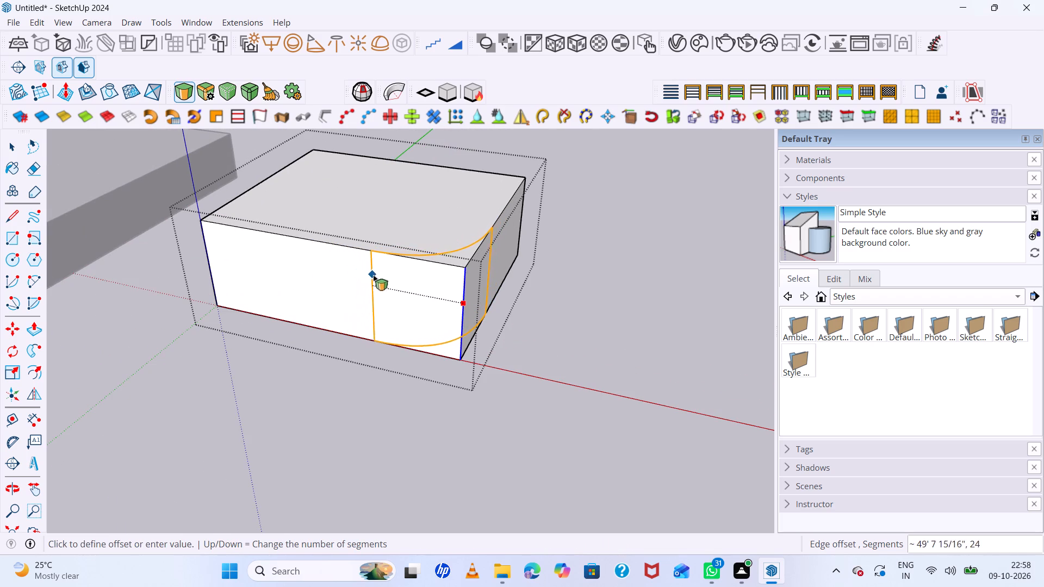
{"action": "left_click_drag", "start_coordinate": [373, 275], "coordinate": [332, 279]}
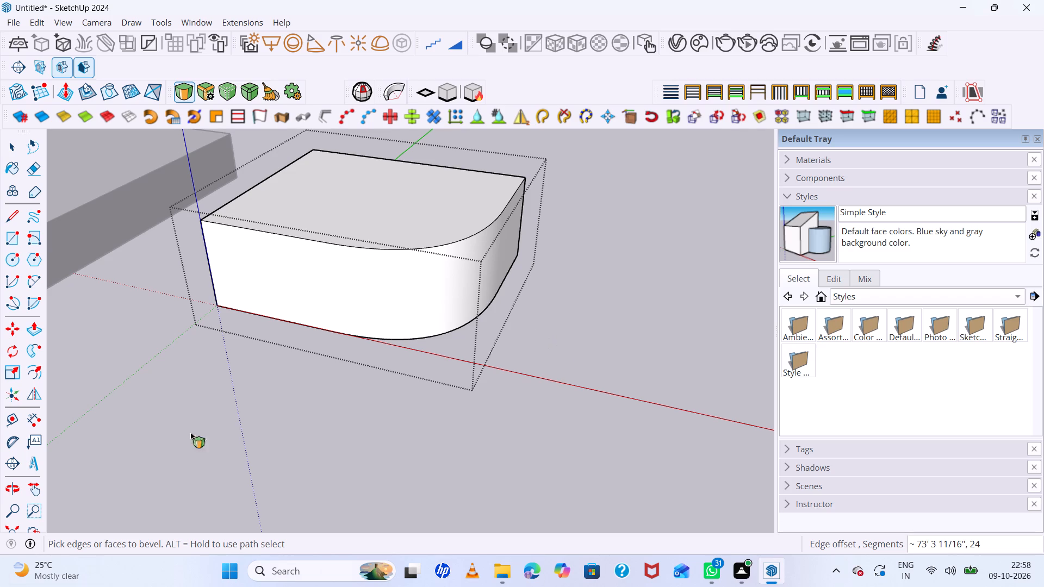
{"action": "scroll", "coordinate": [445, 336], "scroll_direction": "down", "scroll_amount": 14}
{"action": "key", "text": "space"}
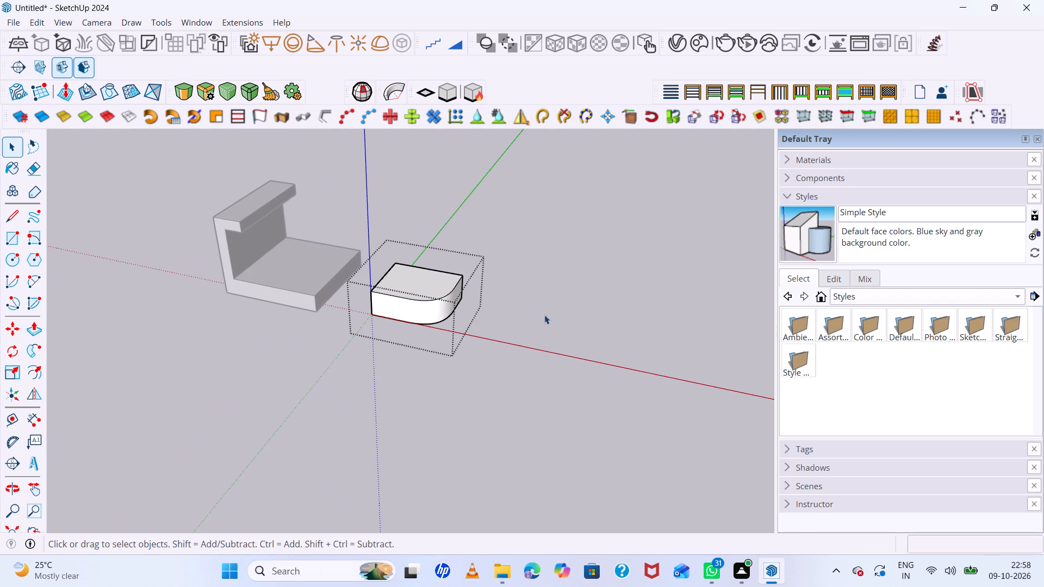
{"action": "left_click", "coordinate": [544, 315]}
Delete the wall-and-overhang model together with the rounded box.
{"action": "scroll", "coordinate": [395, 330], "scroll_direction": "down", "scroll_amount": 6}
{"action": "left_click_drag", "start_coordinate": [521, 292], "coordinate": [202, 392]}
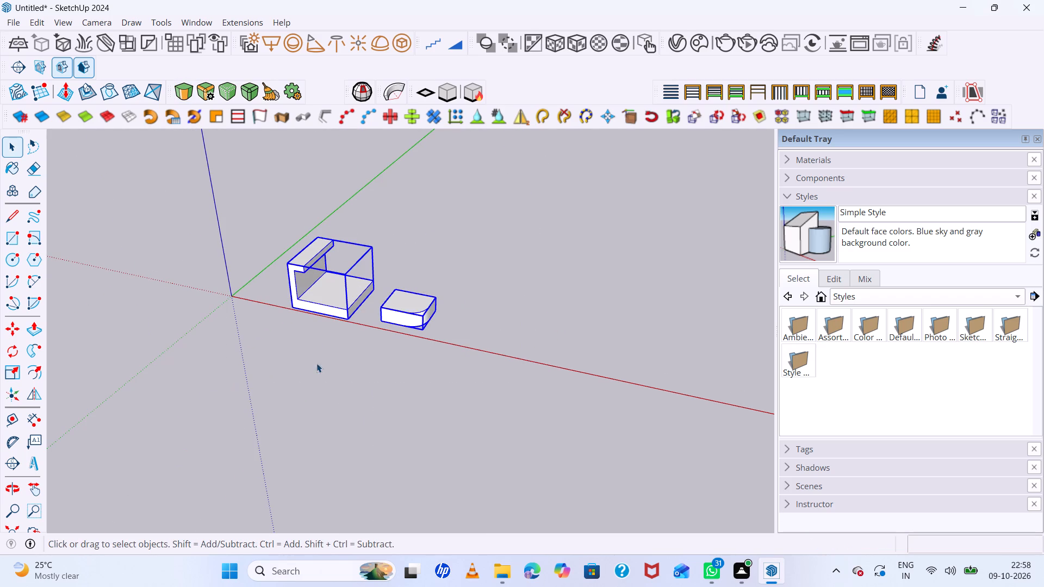
{"action": "key", "text": "Delete"}
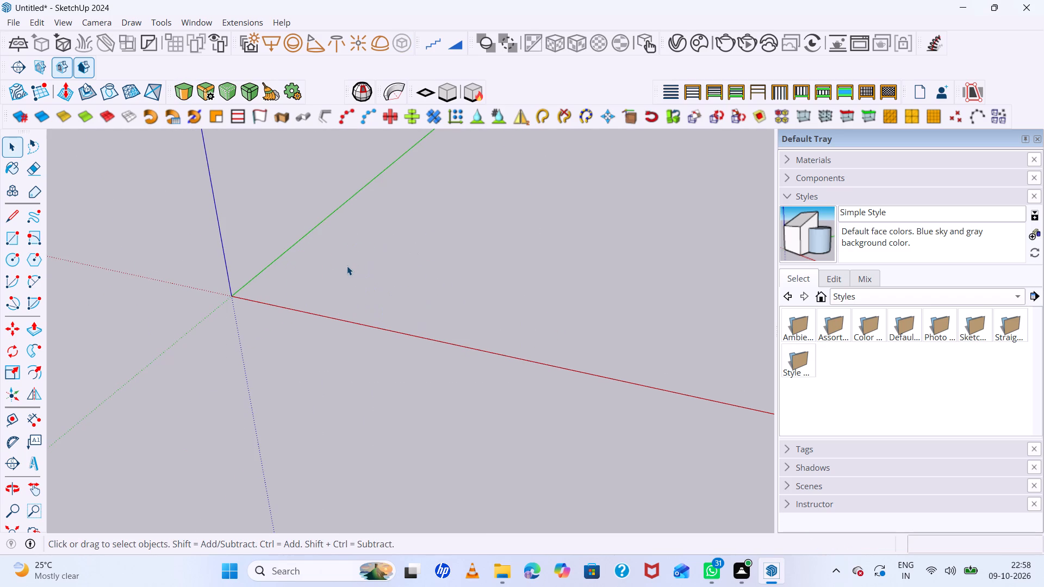
Draw a rectangle about 645' by 480' on the ground between the red and green axes.
{"action": "key", "text": "r"}
{"action": "left_click", "coordinate": [356, 299]}
{"action": "left_click", "coordinate": [558, 271]}
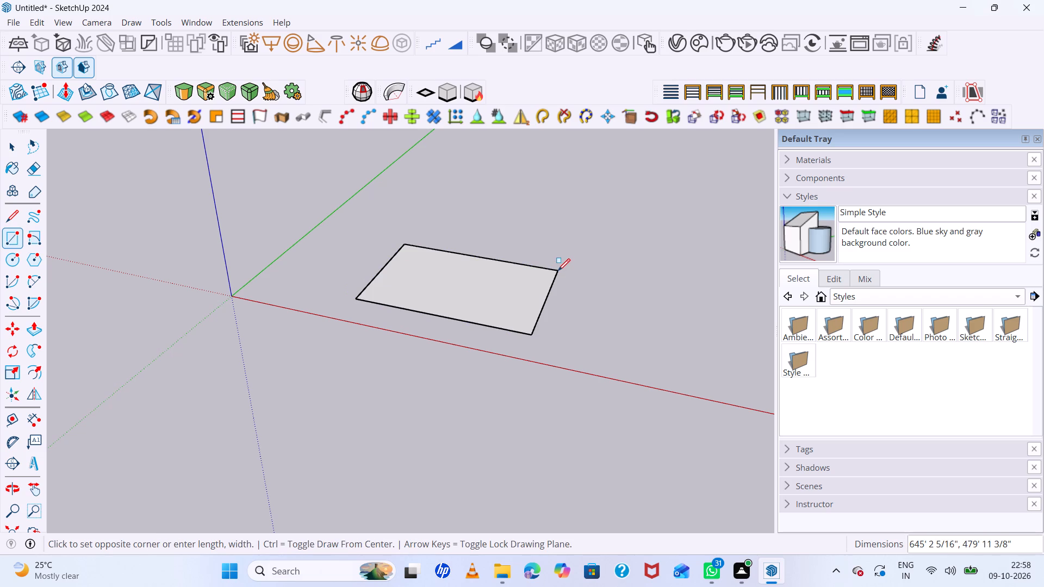
Offset the ground rectangle's outline inward by about 22' 10" to form a border strip.
{"action": "key", "text": "space"}
{"action": "left_click", "coordinate": [474, 291]}
{"action": "middle_click_drag", "start_coordinate": [391, 295], "coordinate": [458, 324]}
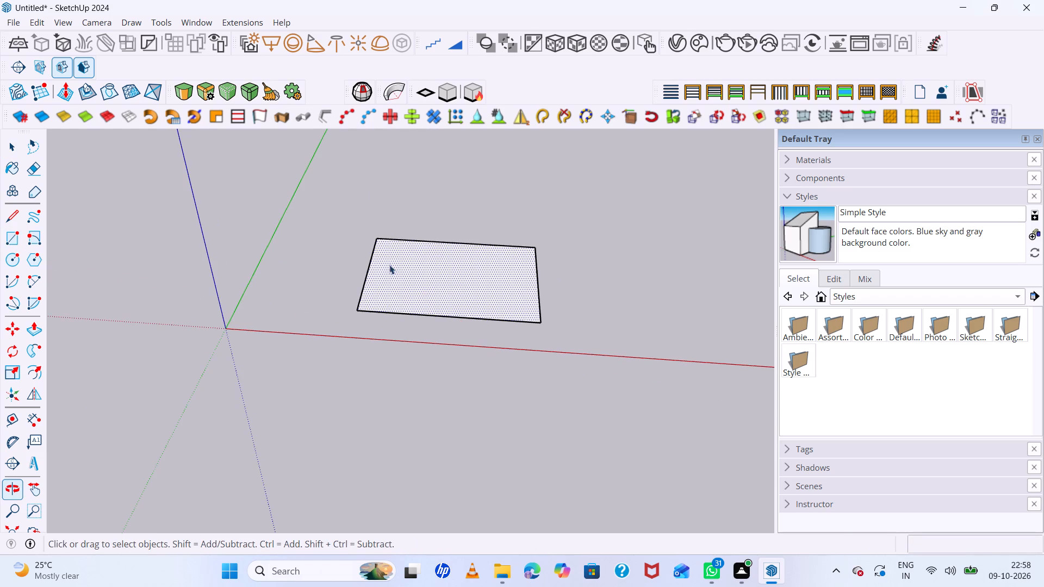
{"action": "key", "text": "f"}
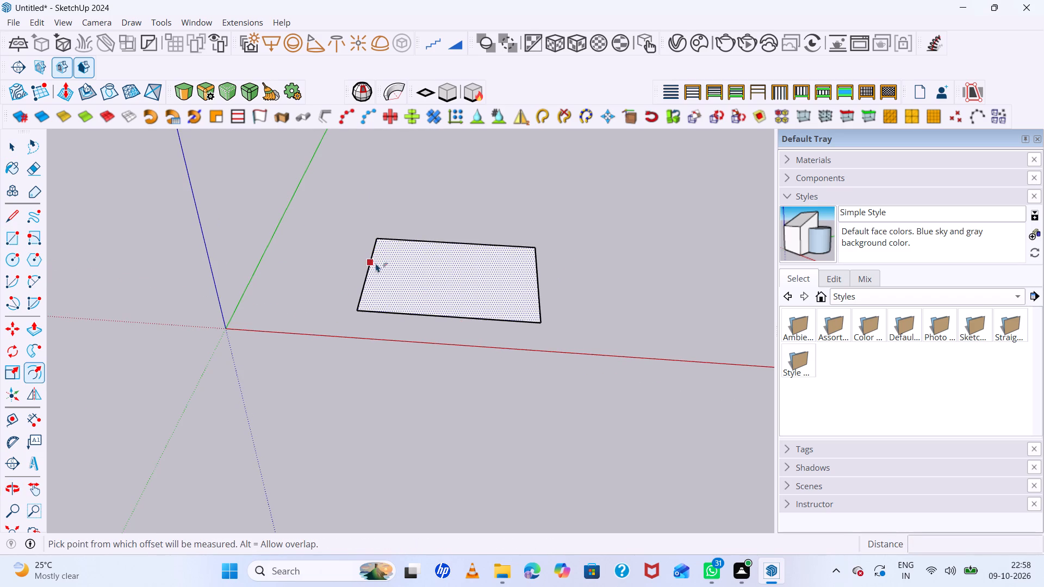
{"action": "double_click", "coordinate": [376, 263]}
{"action": "scroll", "coordinate": [381, 267], "scroll_direction": "up", "scroll_amount": 7}
{"action": "left_click", "coordinate": [366, 277]}
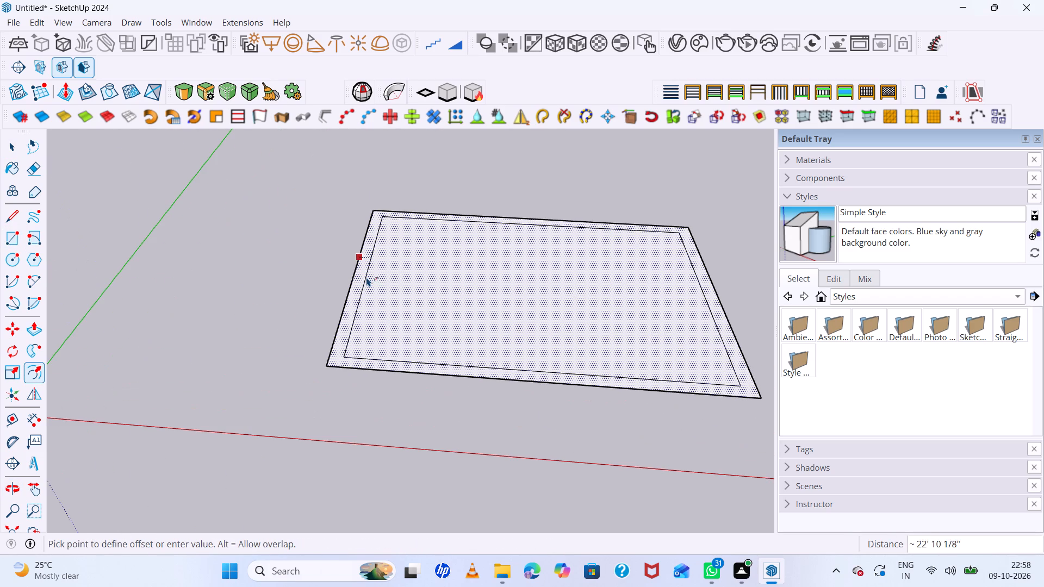
Move the inner outline's front edge onto the rectangle's outer front edge, leaving a U-shaped border.
{"action": "key", "text": "space"}
{"action": "scroll", "coordinate": [366, 352], "scroll_direction": "up", "scroll_amount": 5}
{"action": "left_click", "coordinate": [378, 363]}
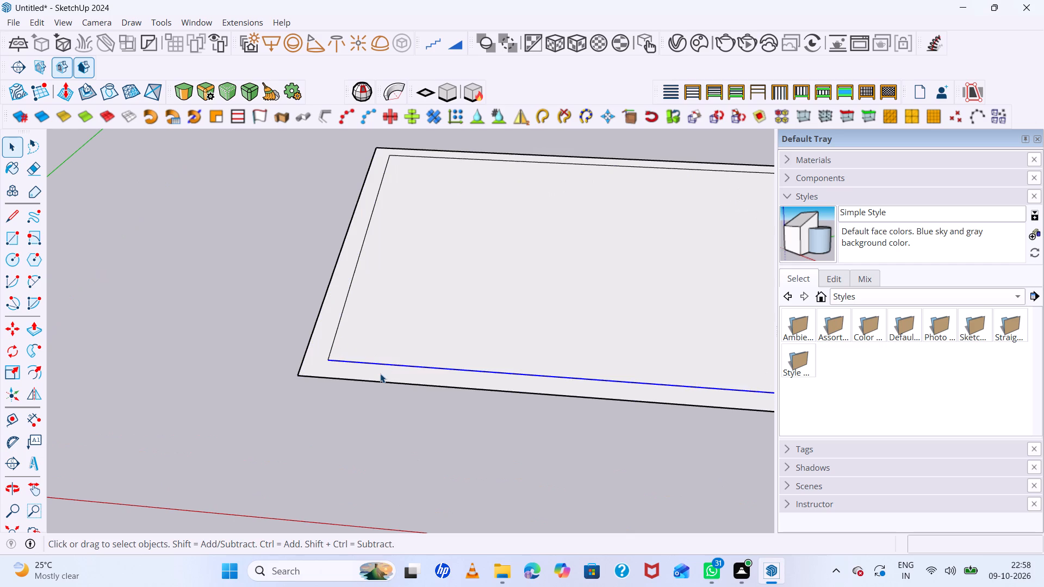
{"action": "key", "text": "m"}
{"action": "left_click", "coordinate": [381, 365]}
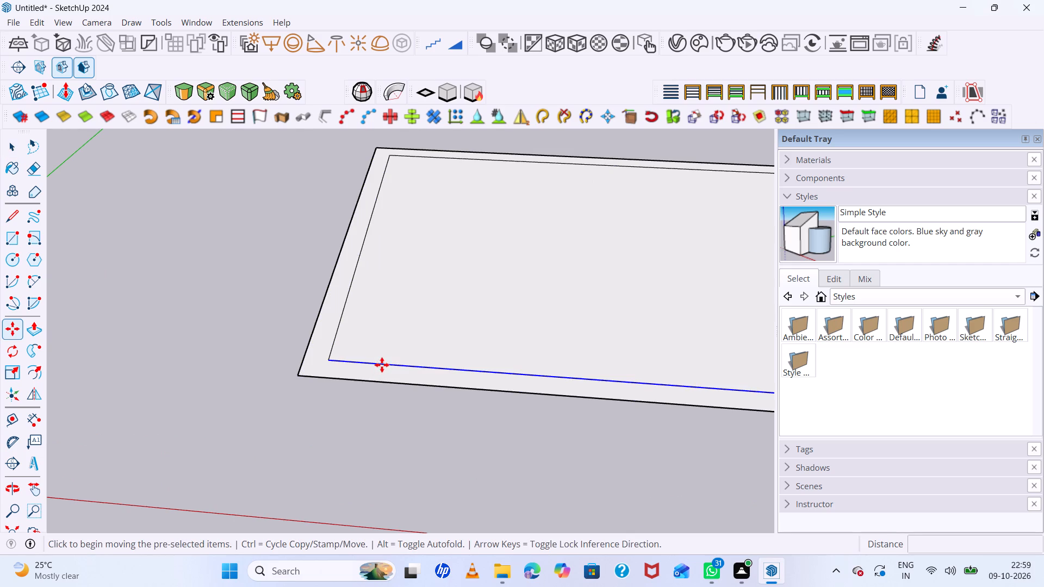
{"action": "left_click", "coordinate": [382, 384]}
{"action": "key", "text": "space"}
Push/Pull the U-shaped border up about 315' into walls on three sides of the floor.
{"action": "left_click", "coordinate": [315, 344]}
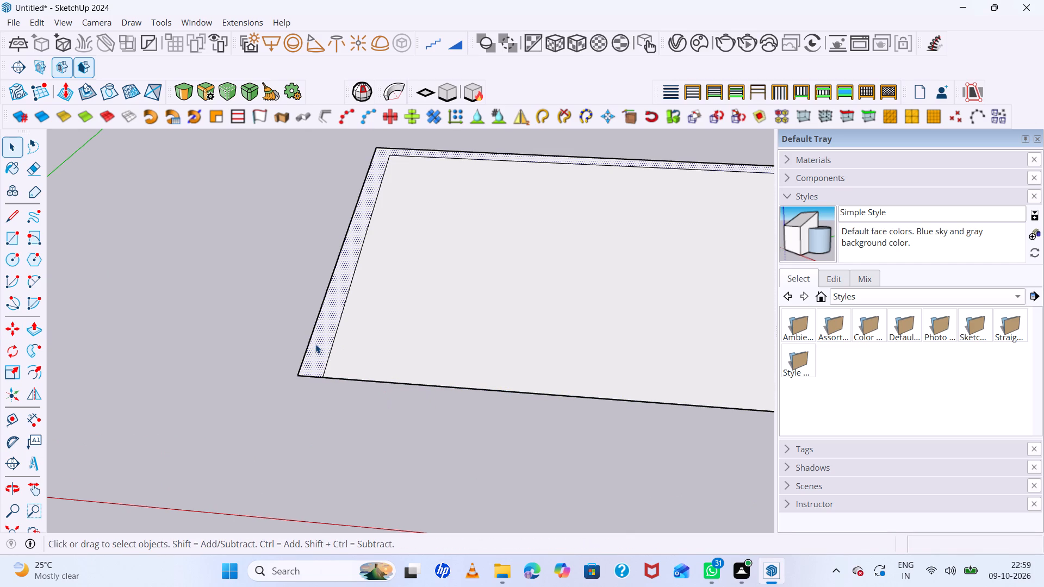
{"action": "key", "text": "p"}
{"action": "left_click", "coordinate": [316, 345]}
{"action": "scroll", "coordinate": [326, 196], "scroll_direction": "down", "scroll_amount": 15}
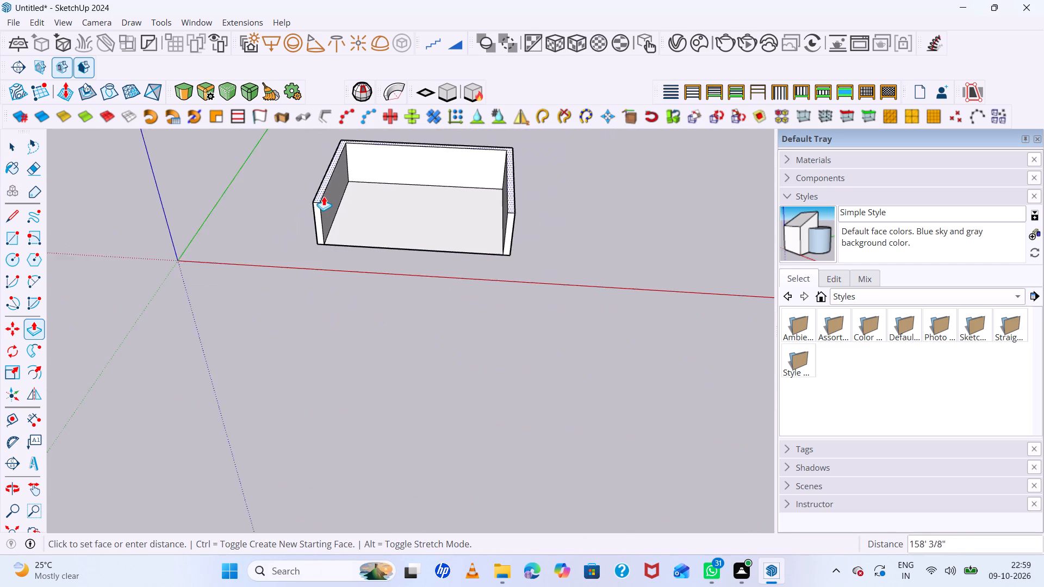
{"action": "scroll", "coordinate": [322, 195], "scroll_direction": "down", "scroll_amount": 3}
{"action": "left_click", "coordinate": [325, 161]}
{"action": "middle_click_drag", "start_coordinate": [425, 234], "coordinate": [319, 149]}
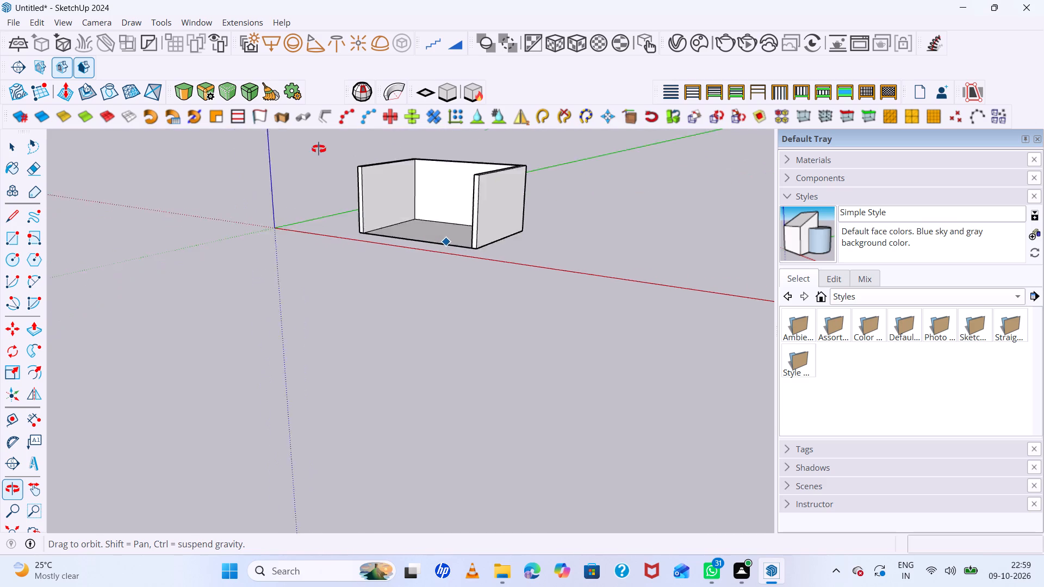
{"action": "middle_click_drag", "start_coordinate": [319, 149], "coordinate": [492, 320]}
{"action": "scroll", "coordinate": [425, 249], "scroll_direction": "down", "scroll_amount": 12}
{"action": "scroll", "coordinate": [468, 176], "scroll_direction": "up", "scroll_amount": 12}
{"action": "middle_click_drag", "start_coordinate": [478, 229], "coordinate": [464, 174]}
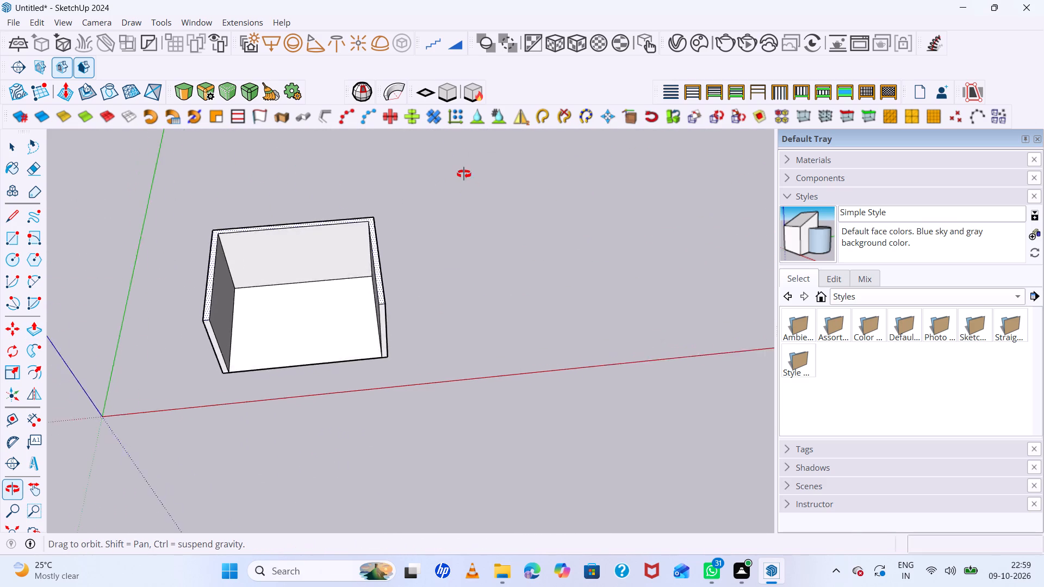
{"action": "middle_click_drag", "start_coordinate": [464, 174], "coordinate": [300, 82]}
{"action": "middle_click", "coordinate": [300, 83]}
{"action": "scroll", "coordinate": [410, 252], "scroll_direction": "up", "scroll_amount": 7}
{"action": "middle_click_drag", "start_coordinate": [320, 243], "coordinate": [442, 245]}
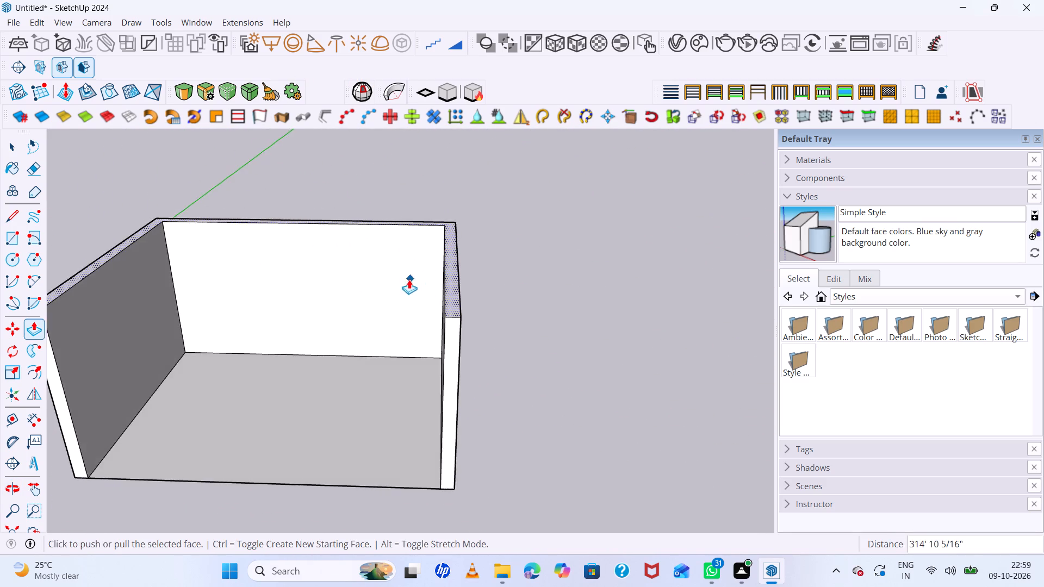
{"action": "scroll", "coordinate": [406, 280], "scroll_direction": "down", "scroll_amount": 7}
{"action": "middle_click_drag", "start_coordinate": [411, 291], "coordinate": [439, 357]}
{"action": "scroll", "coordinate": [293, 298], "scroll_direction": "up", "scroll_amount": 5}
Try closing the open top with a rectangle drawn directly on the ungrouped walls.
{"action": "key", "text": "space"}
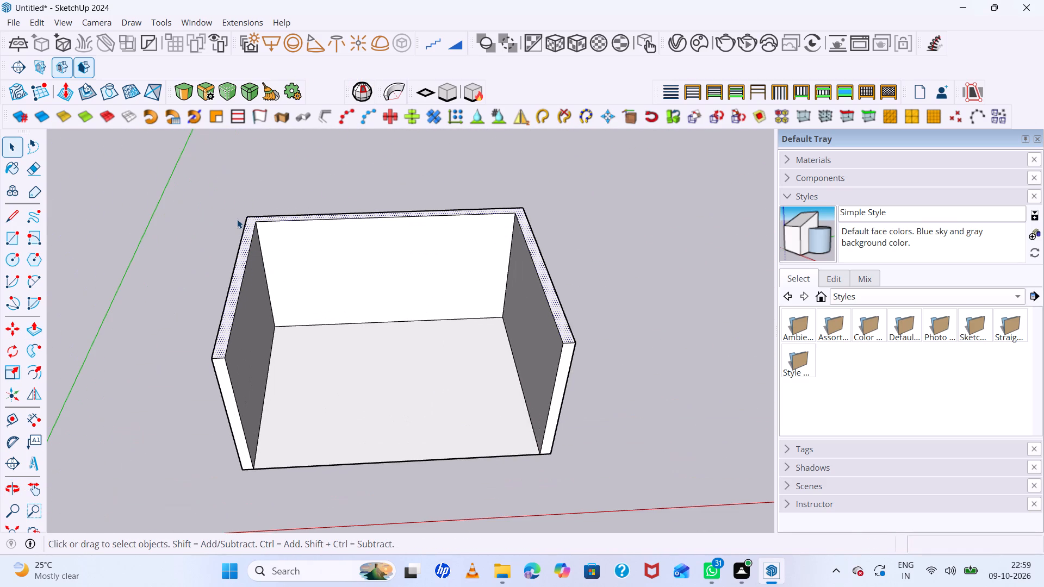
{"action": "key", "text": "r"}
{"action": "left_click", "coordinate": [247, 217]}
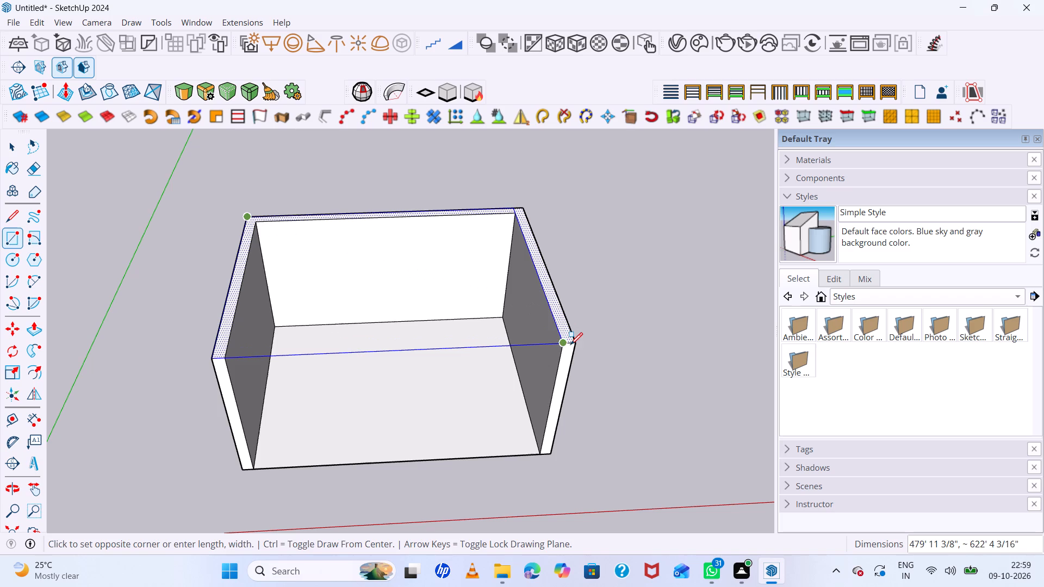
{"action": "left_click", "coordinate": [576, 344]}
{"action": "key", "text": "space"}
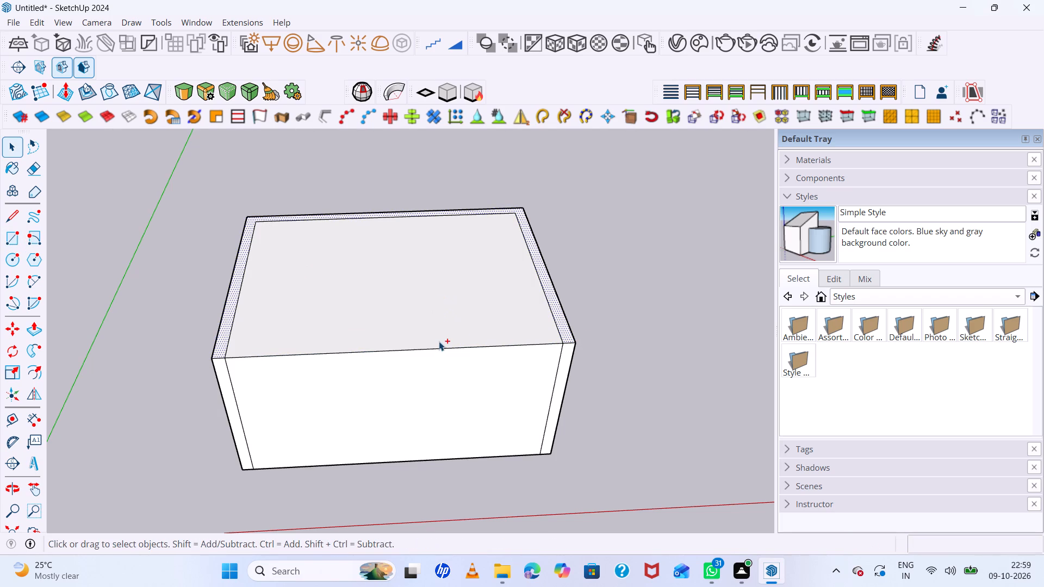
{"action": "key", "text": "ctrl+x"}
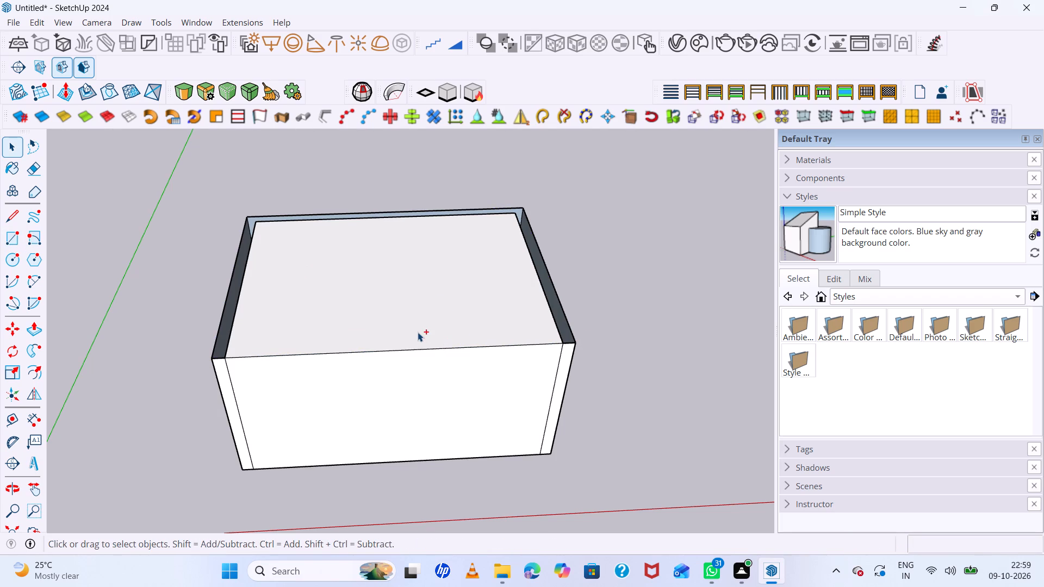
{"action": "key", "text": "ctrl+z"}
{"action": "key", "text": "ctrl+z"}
Select all of the connected wall and floor geometry and make it a group.
{"action": "middle_click_drag", "start_coordinate": [428, 335], "coordinate": [432, 346]}
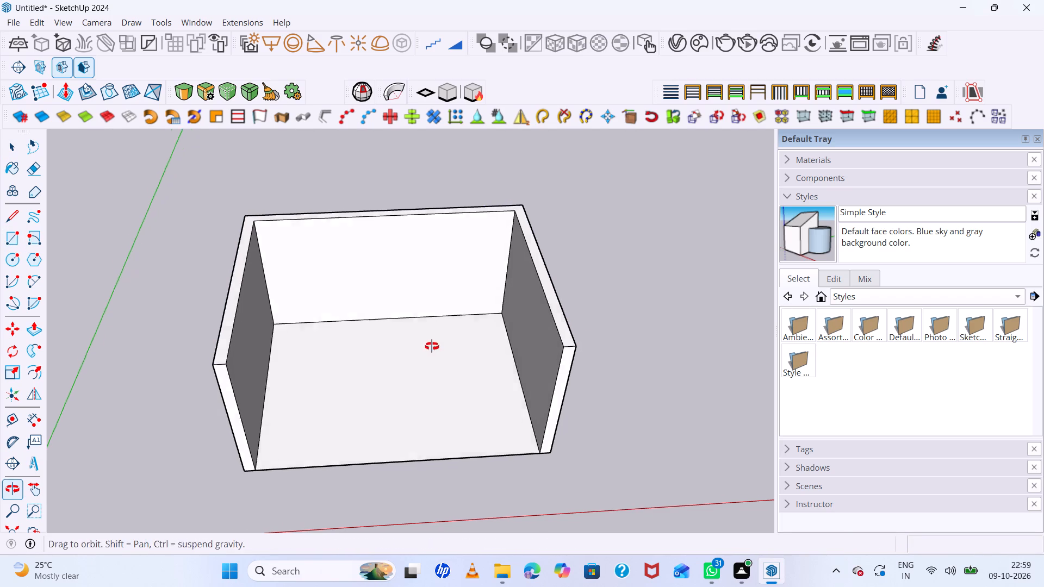
{"action": "middle_click_drag", "start_coordinate": [432, 346], "coordinate": [435, 354]}
{"action": "triple_click", "coordinate": [506, 290]}
{"action": "left_click", "coordinate": [506, 289]}
{"action": "right_click", "coordinate": [506, 288]}
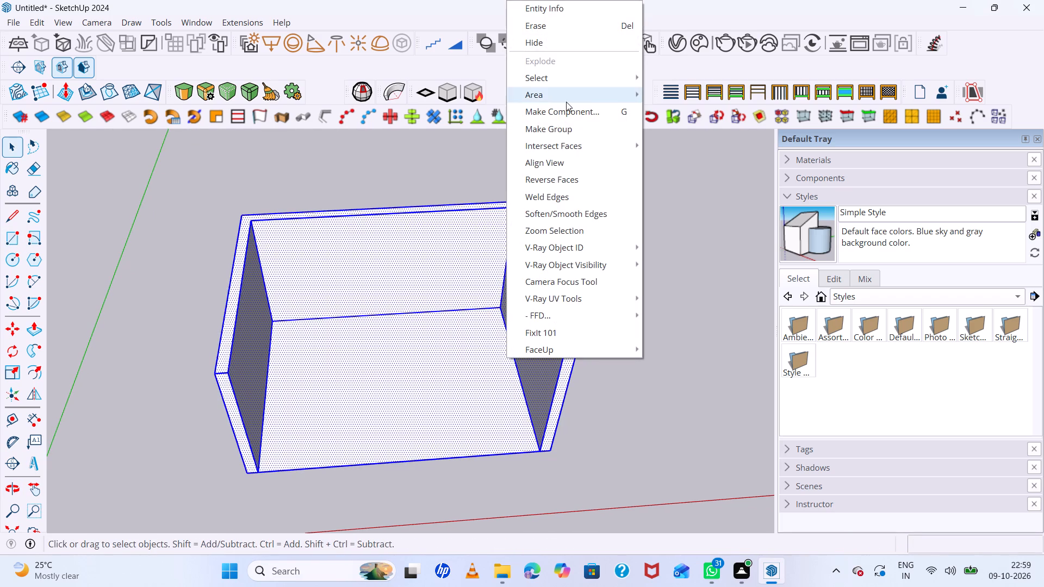
{"action": "left_click", "coordinate": [569, 124]}
Draw a rectangle about 480' by 645' across the top of the wall group, between its opposite outer corners.
{"action": "key", "text": "r"}
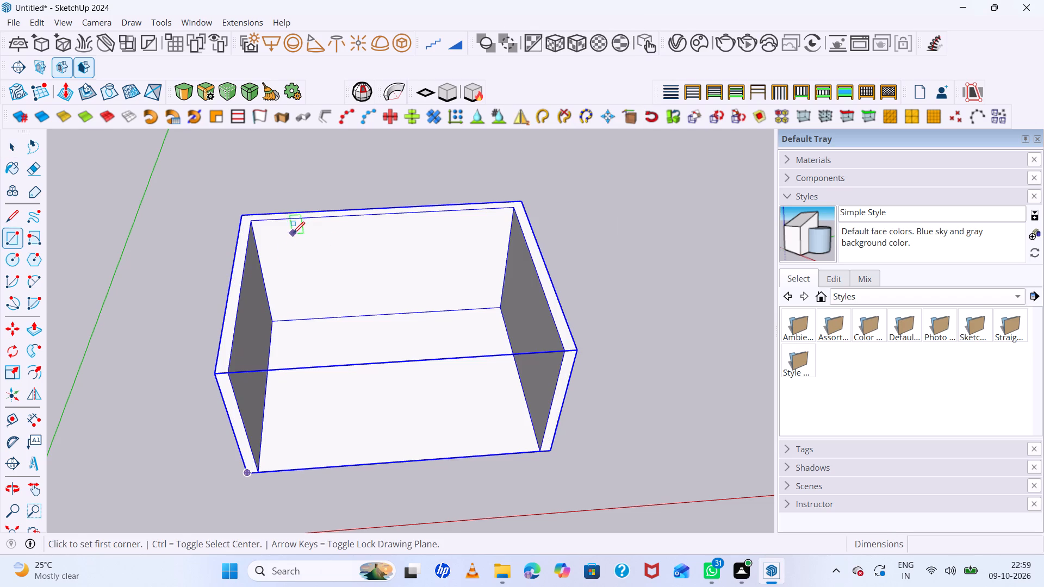
{"action": "left_click", "coordinate": [245, 215]}
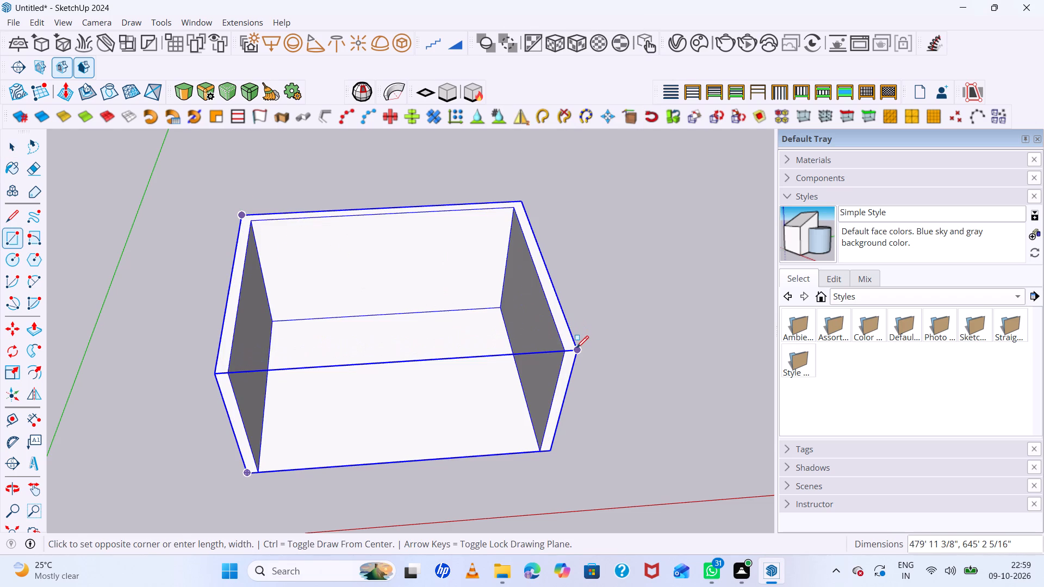
{"action": "left_click", "coordinate": [576, 348]}
{"action": "key", "text": "space"}
Push/Pull the top rectangle upward into a thin ceiling slab.
{"action": "left_click", "coordinate": [412, 288]}
{"action": "key", "text": "p"}
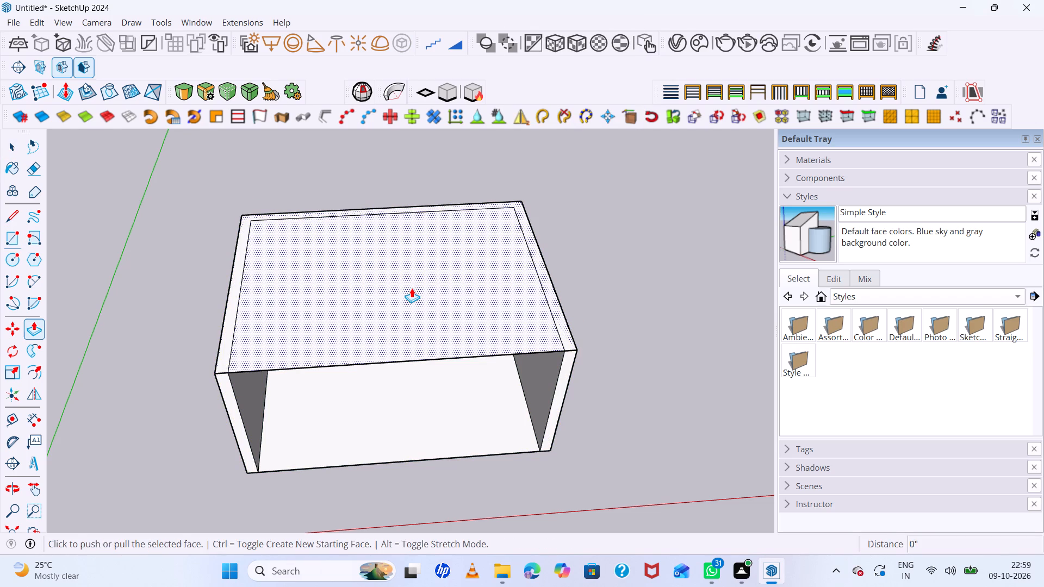
{"action": "left_click", "coordinate": [412, 288]}
{"action": "left_click", "coordinate": [411, 284]}
{"action": "middle_click_drag", "start_coordinate": [530, 372], "coordinate": [474, 161]}
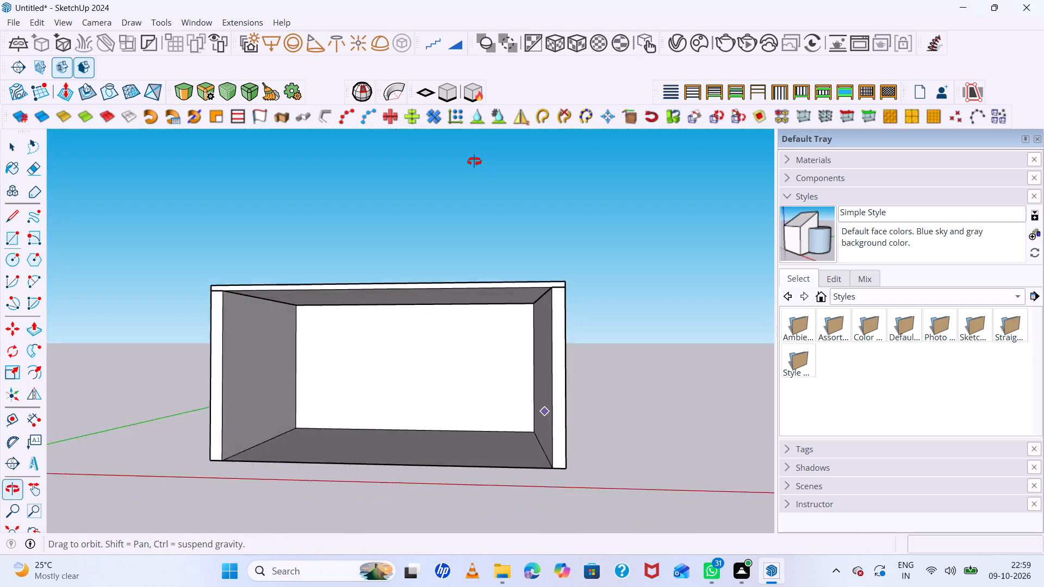
{"action": "middle_click_drag", "start_coordinate": [474, 161], "coordinate": [465, 134]}
Select the whole ceiling slab and make it its own group.
{"action": "key", "text": "space"}
{"action": "triple_click", "coordinate": [434, 273]}
{"action": "left_click", "coordinate": [434, 273]}
{"action": "right_click", "coordinate": [433, 273]}
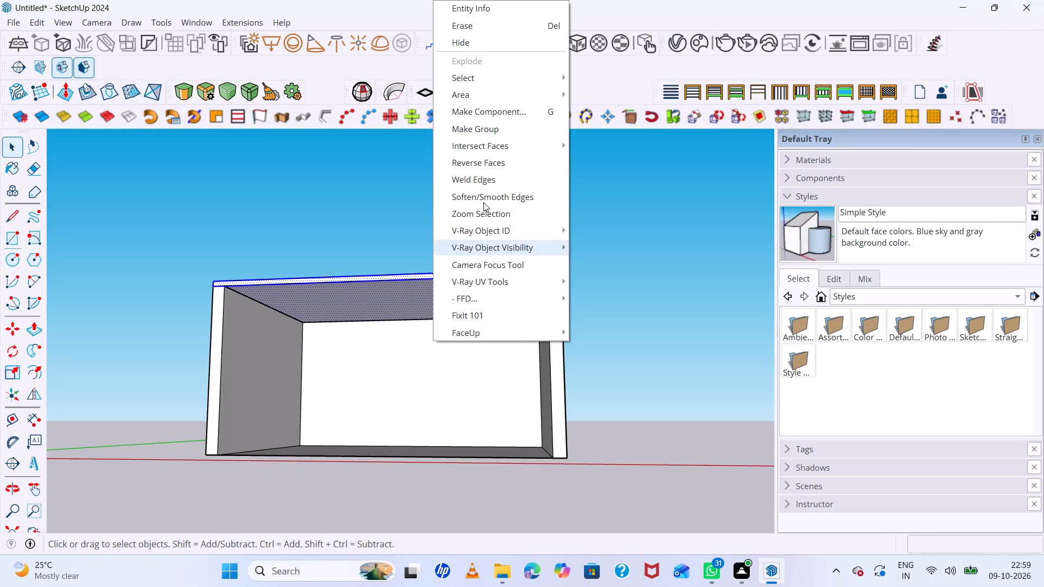
{"action": "left_click", "coordinate": [505, 132]}
Open the ceiling group and offset its underside face inward by about 77'.
{"action": "scroll", "coordinate": [335, 398], "scroll_direction": "up", "scroll_amount": 5}
{"action": "middle_click_drag", "start_coordinate": [303, 369], "coordinate": [464, 461]}
{"action": "scroll", "coordinate": [333, 369], "scroll_direction": "down", "scroll_amount": 5}
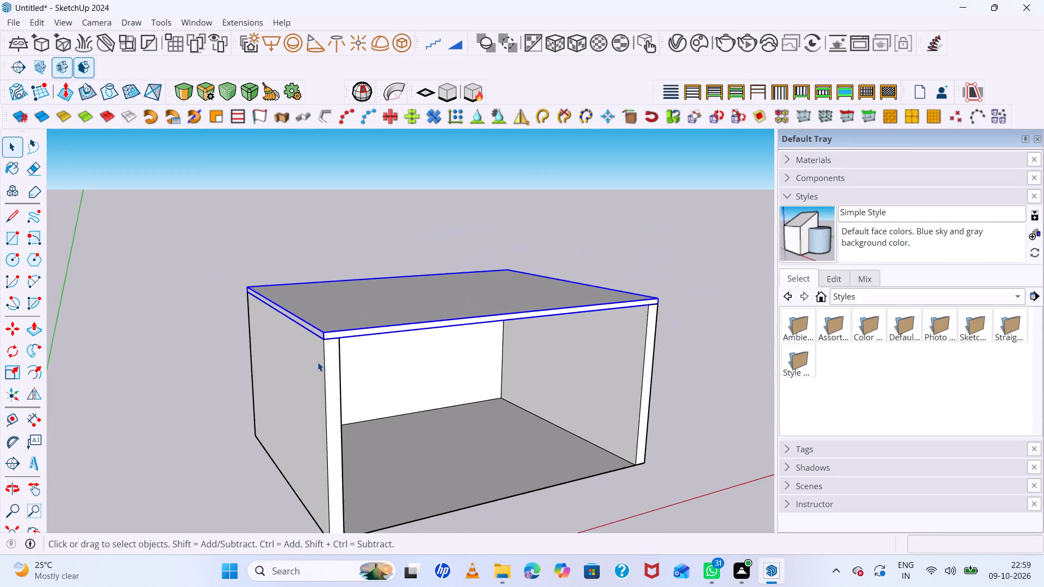
{"action": "scroll", "coordinate": [318, 362], "scroll_direction": "down", "scroll_amount": 8}
{"action": "middle_click_drag", "start_coordinate": [510, 335], "coordinate": [428, 130]}
{"action": "scroll", "coordinate": [450, 324], "scroll_direction": "up", "scroll_amount": 6}
{"action": "double_click", "coordinate": [412, 299]}
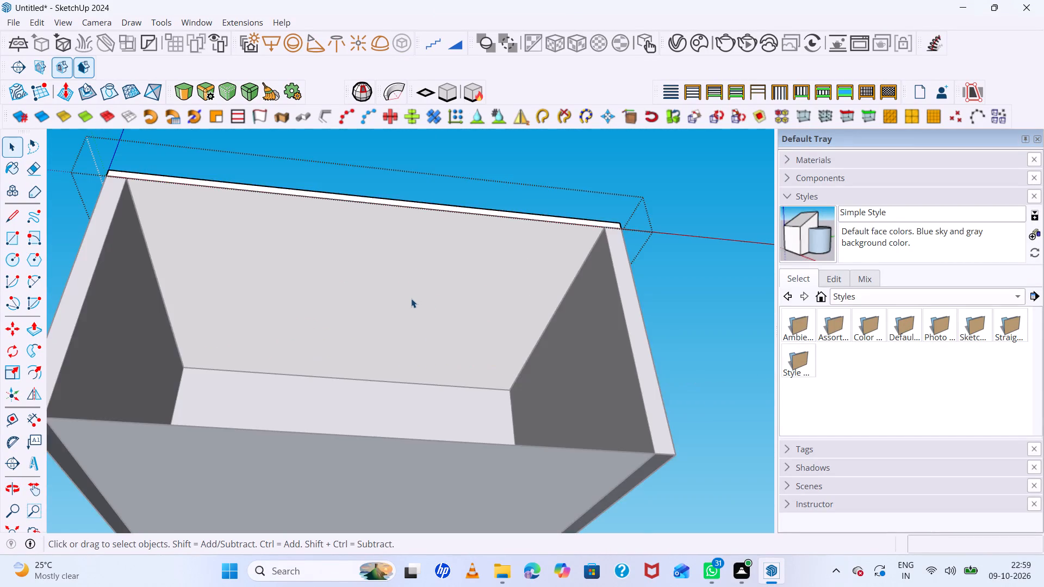
{"action": "scroll", "coordinate": [411, 298], "scroll_direction": "up", "scroll_amount": 4}
{"action": "left_click", "coordinate": [411, 298]}
{"action": "key", "text": "f"}
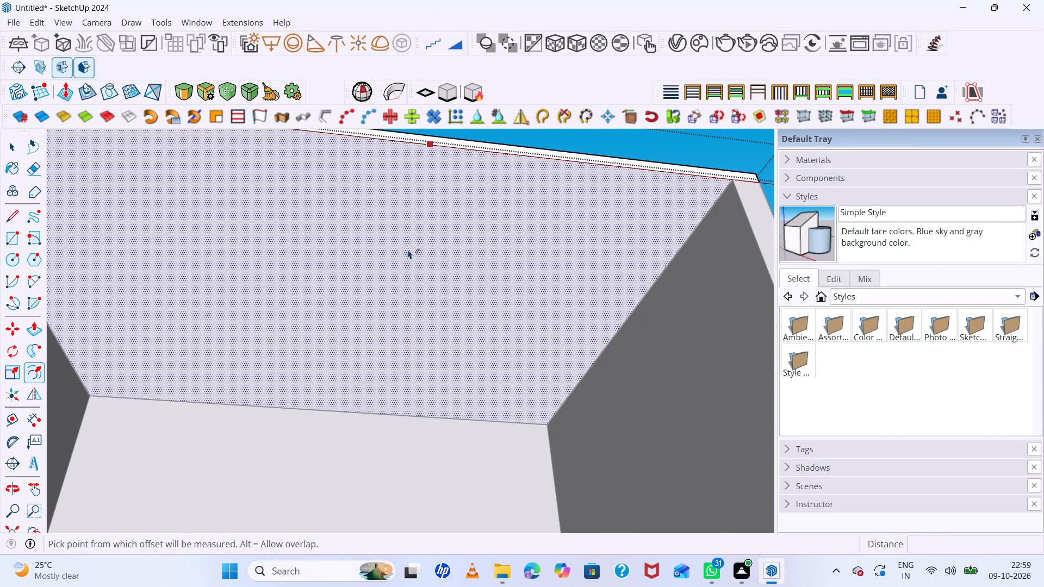
{"action": "left_click", "coordinate": [408, 249]}
{"action": "left_click", "coordinate": [407, 216]}
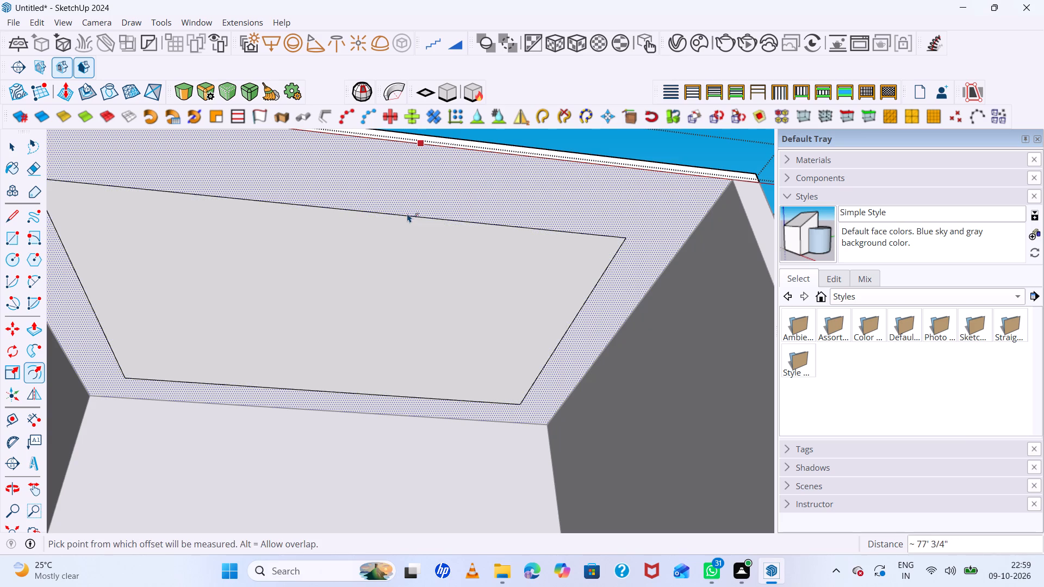
Offset the inner ceiling rectangle inward by about 8' 5" to form a narrow strip.
{"action": "key", "text": "space"}
{"action": "left_click", "coordinate": [408, 229]}
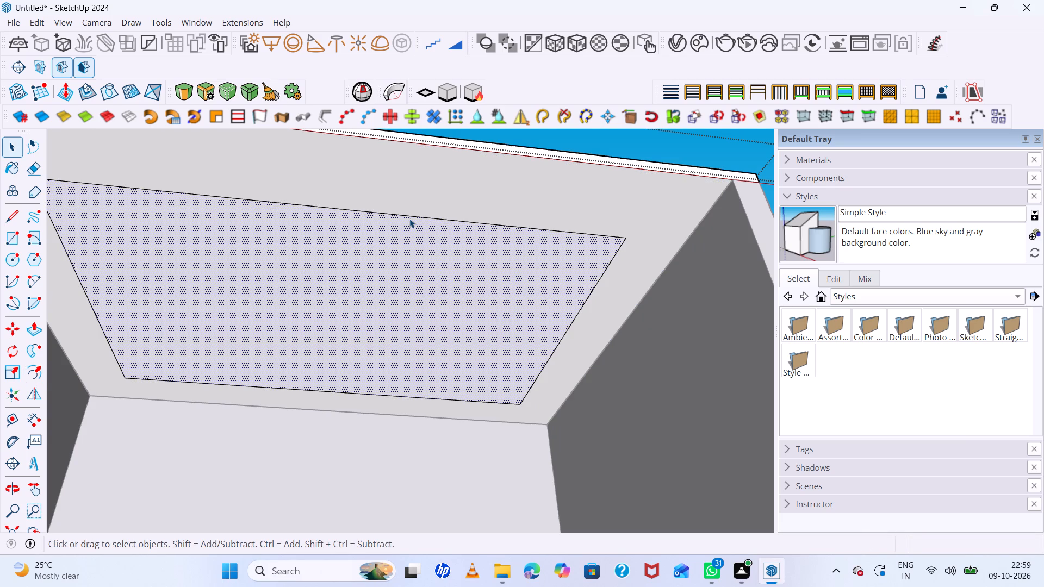
{"action": "key", "text": "f"}
{"action": "left_click", "coordinate": [409, 218]}
{"action": "left_click", "coordinate": [408, 223]}
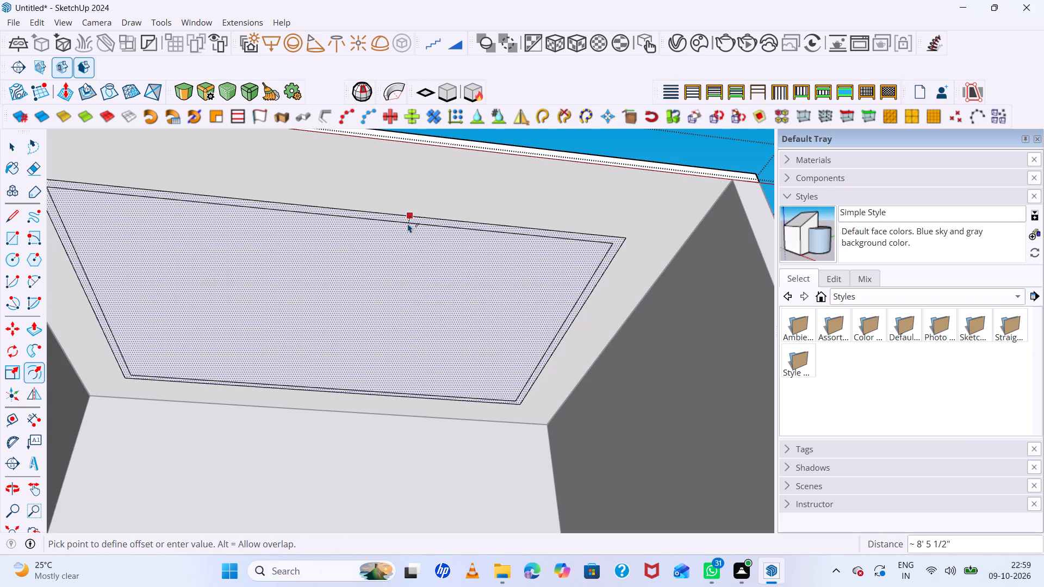
{"action": "key", "text": "space"}
Group the narrow strip between the two offset outlines on the ceiling's underside, including its edges.
{"action": "scroll", "coordinate": [606, 236], "scroll_direction": "up", "scroll_amount": 3}
{"action": "triple_click", "coordinate": [622, 245]}
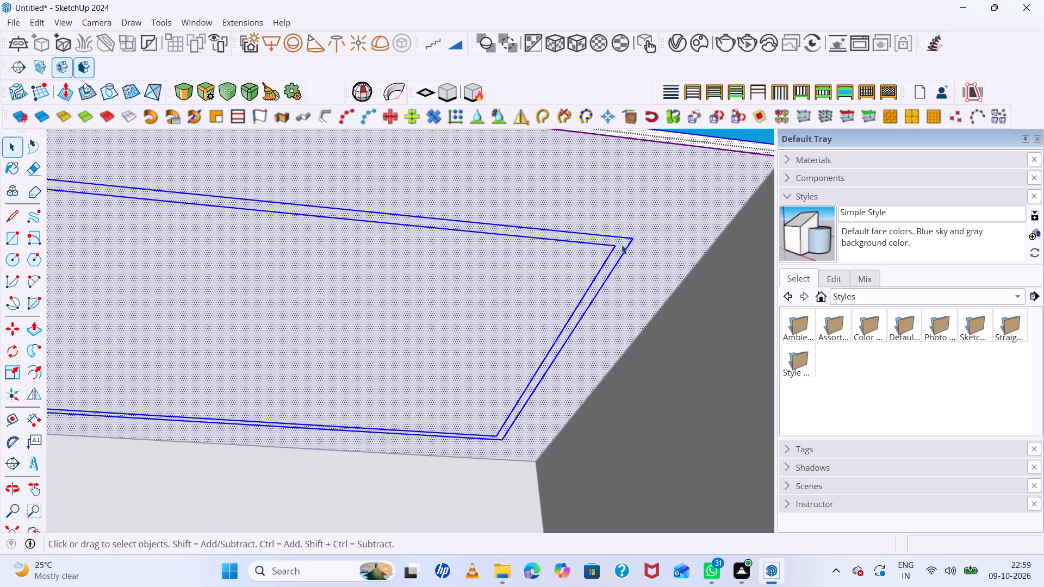
{"action": "double_click", "coordinate": [622, 245]}
{"action": "right_click", "coordinate": [622, 245]}
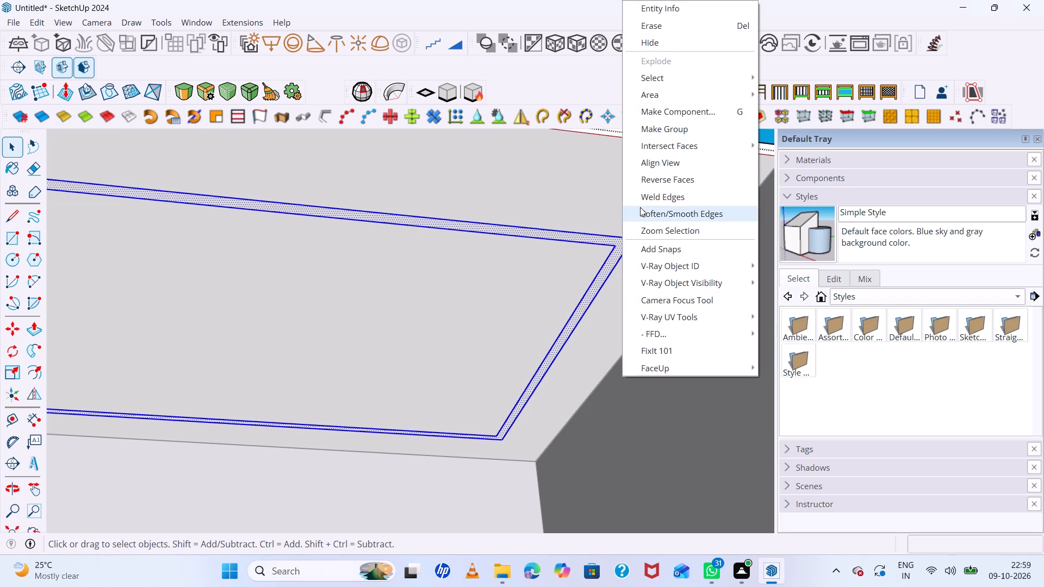
{"action": "left_click", "coordinate": [669, 127]}
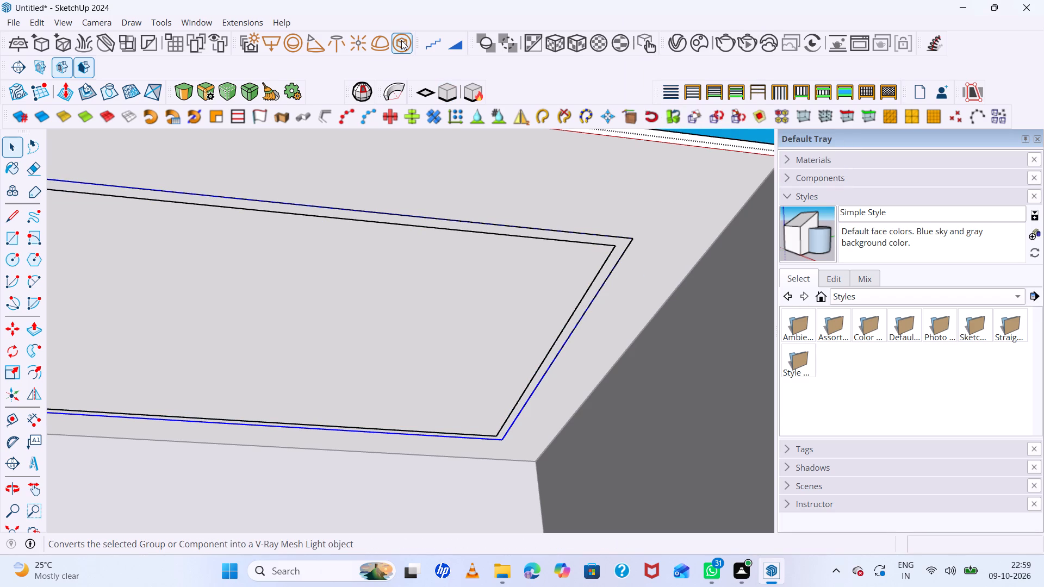
Convert the grouped ceiling strip into a V-Ray mesh light.
{"action": "left_click", "coordinate": [401, 40]}
Move the strip-shaped mesh light 1 mm vertically down from the ceiling's underside and deselect it.
{"action": "scroll", "coordinate": [505, 228], "scroll_direction": "down", "scroll_amount": 5}
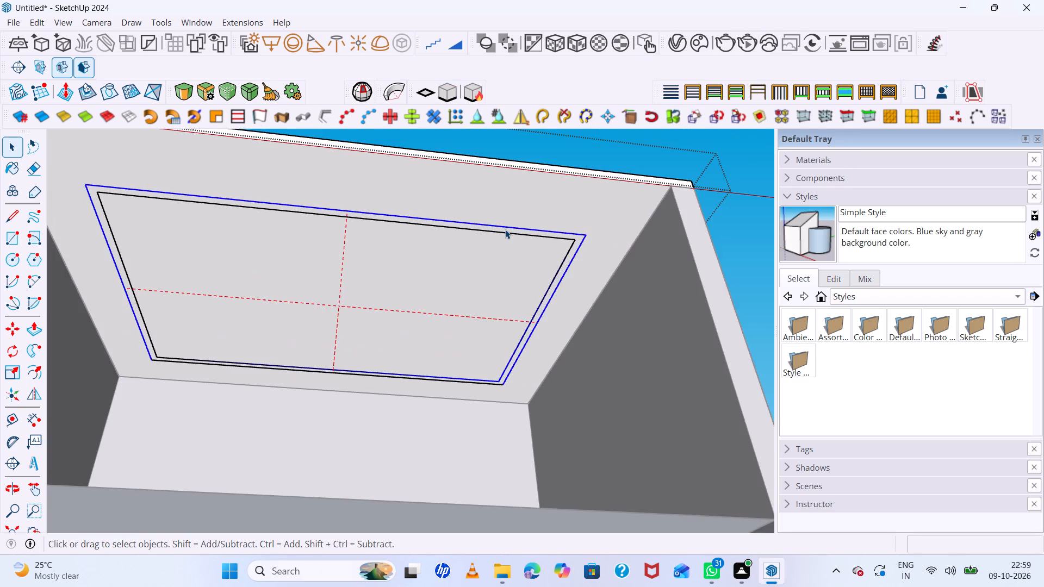
{"action": "scroll", "coordinate": [505, 229], "scroll_direction": "down", "scroll_amount": 3}
{"action": "middle_click_drag", "start_coordinate": [517, 236], "coordinate": [474, 345]}
{"action": "scroll", "coordinate": [568, 255], "scroll_direction": "up", "scroll_amount": 3}
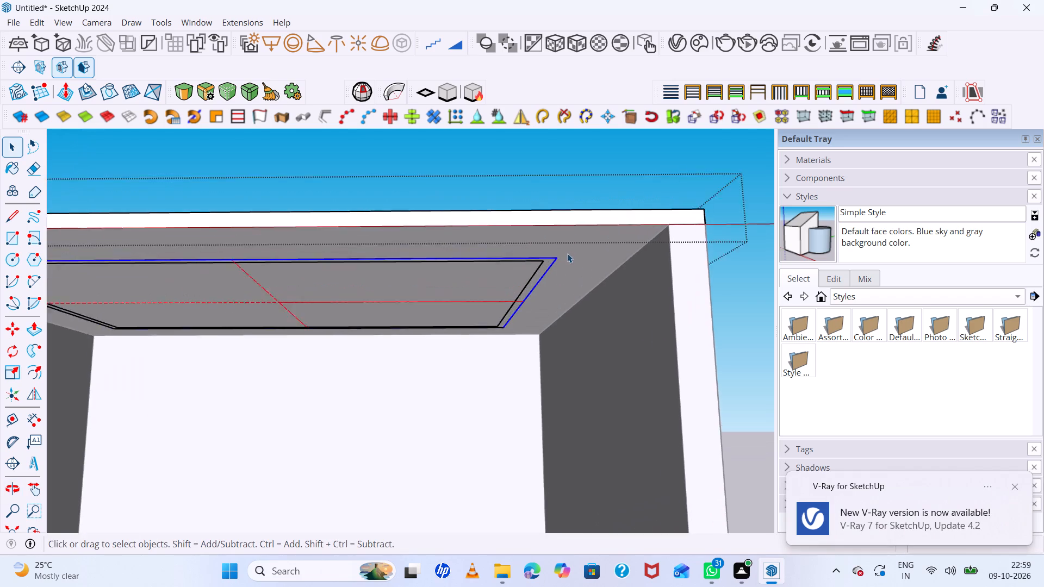
{"action": "scroll", "coordinate": [567, 253], "scroll_direction": "up", "scroll_amount": 7}
{"action": "key", "text": "m"}
{"action": "scroll", "coordinate": [557, 259], "scroll_direction": "up", "scroll_amount": 5}
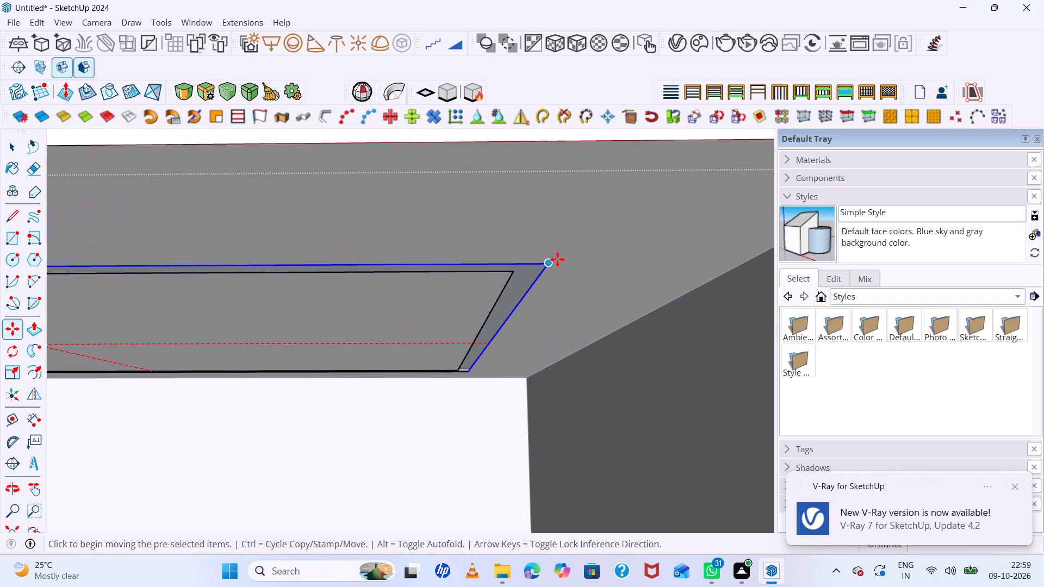
{"action": "left_click", "coordinate": [546, 263]}
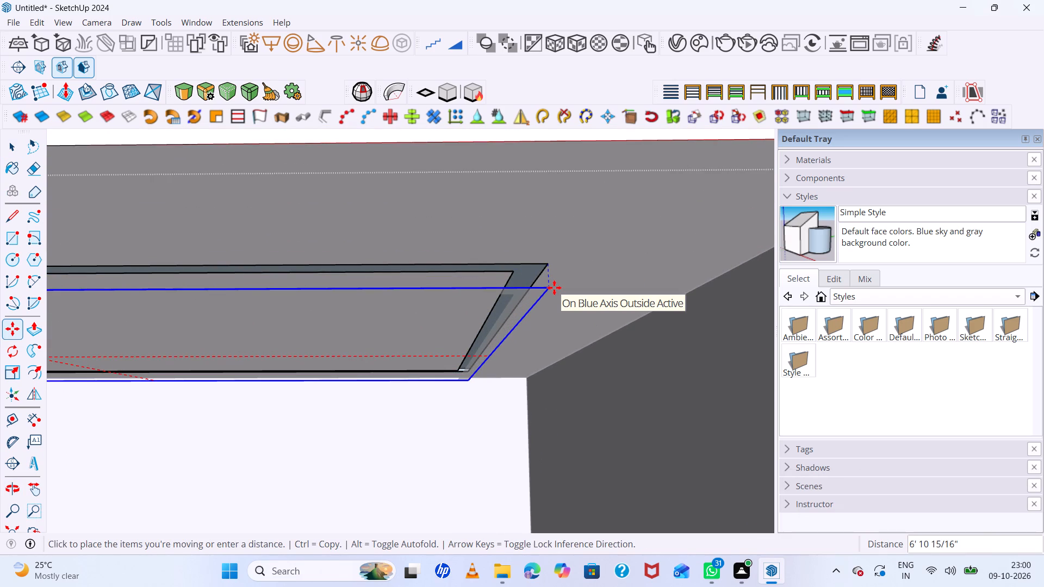
{"action": "key", "text": "Up"}
{"action": "key", "text": "1"}
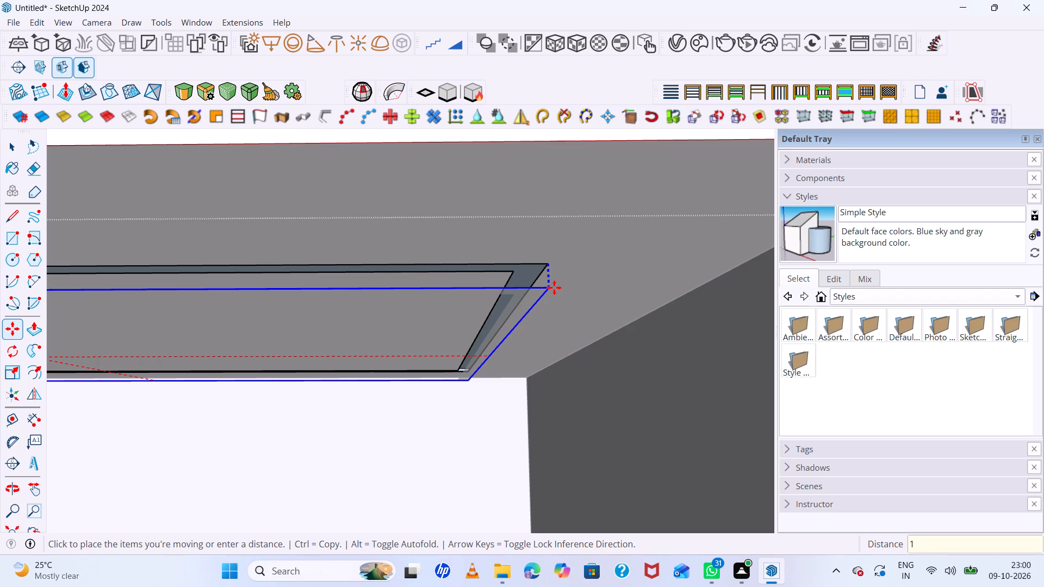
{"action": "type", "text": "mm"}
{"action": "key", "text": "Return"}
{"action": "scroll", "coordinate": [484, 348], "scroll_direction": "down", "scroll_amount": 15}
{"action": "middle_click_drag", "start_coordinate": [548, 466], "coordinate": [528, 385]}
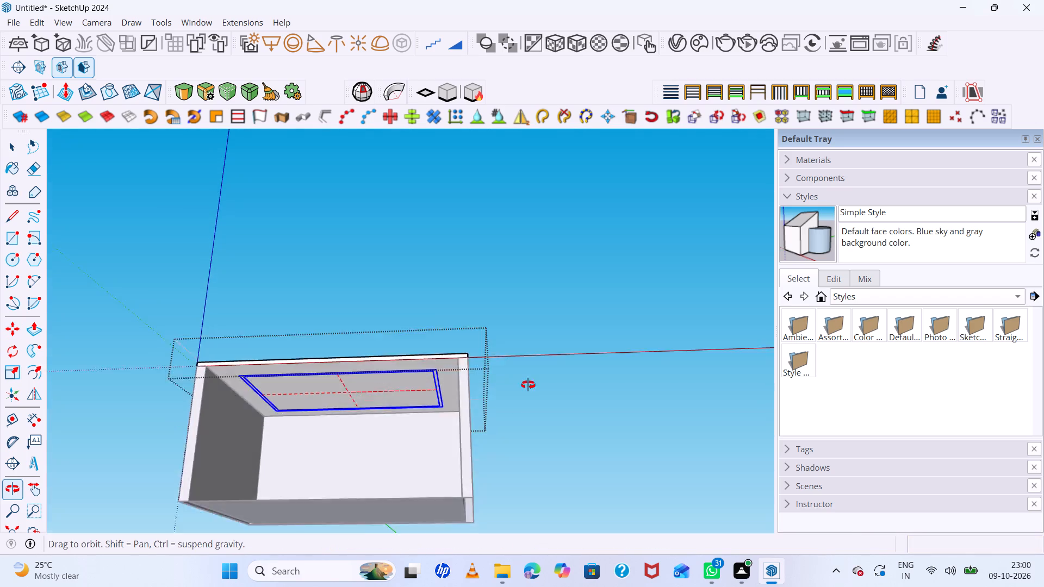
{"action": "middle_click_drag", "start_coordinate": [528, 385], "coordinate": [528, 373]}
{"action": "key", "text": "space"}
{"action": "left_click", "coordinate": [551, 371]}
Render the room in V-Ray from a low view towards the ceiling and inspect the light strip.
{"action": "scroll", "coordinate": [448, 359], "scroll_direction": "up", "scroll_amount": 5}
{"action": "middle_click_drag", "start_coordinate": [308, 348], "coordinate": [401, 410]}
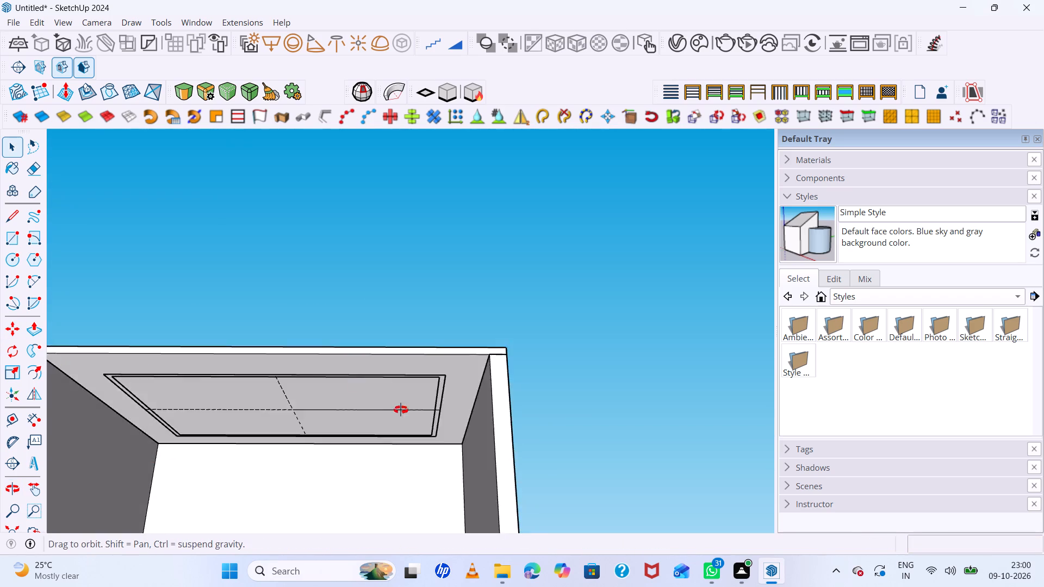
{"action": "middle_click_drag", "start_coordinate": [401, 410], "coordinate": [244, 396]}
{"action": "scroll", "coordinate": [244, 363], "scroll_direction": "up", "scroll_amount": 1}
{"action": "scroll", "coordinate": [286, 330], "scroll_direction": "down", "scroll_amount": 4}
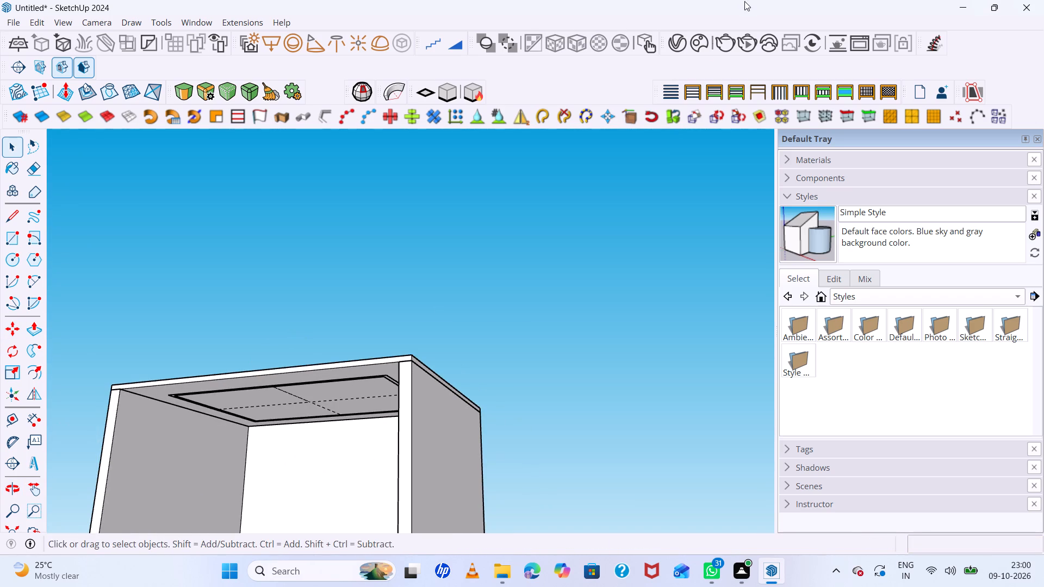
{"action": "left_click", "coordinate": [672, 47]}
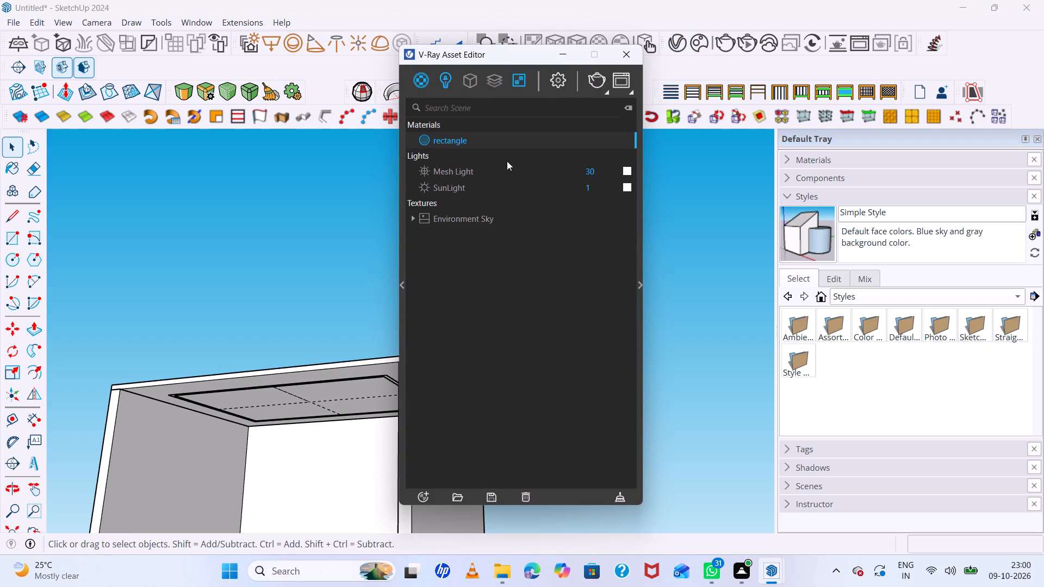
{"action": "left_click", "coordinate": [599, 80]}
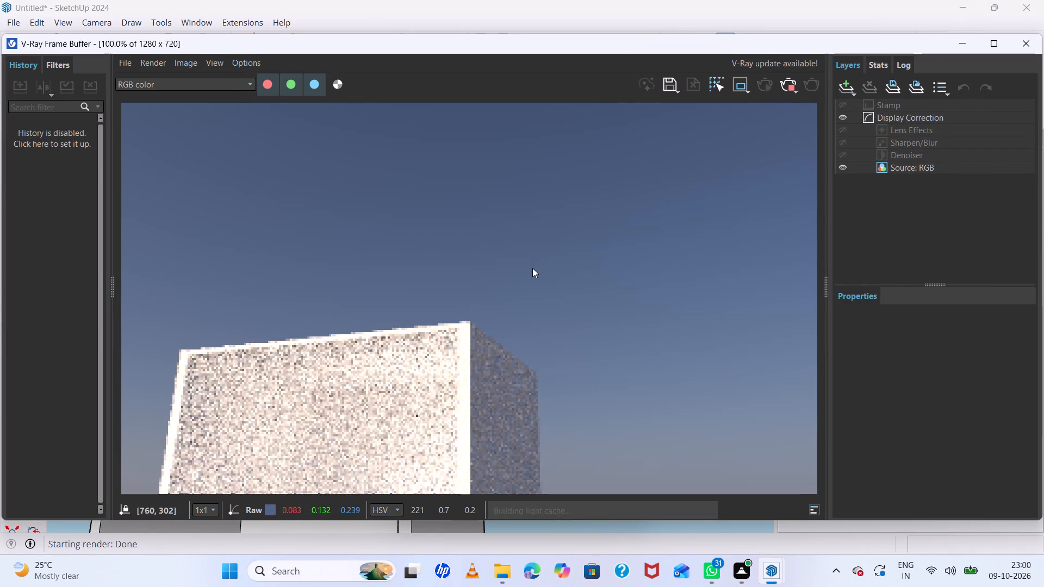
{"action": "scroll", "coordinate": [436, 305], "scroll_direction": "down", "scroll_amount": 5}
{"action": "scroll", "coordinate": [433, 301], "scroll_direction": "up", "scroll_amount": 6}
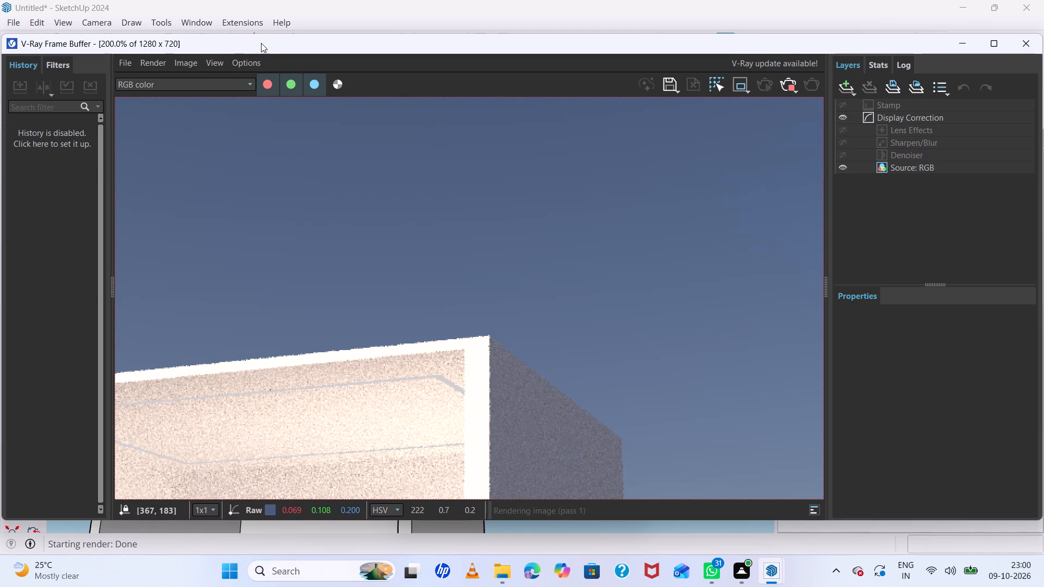
Set the V-Ray SunLight intensity to 0.2.
{"action": "left_click_drag", "start_coordinate": [266, 41], "coordinate": [285, 224]}
{"action": "left_click_drag", "start_coordinate": [500, 48], "coordinate": [448, 9]}
{"action": "left_click", "coordinate": [604, 147]}
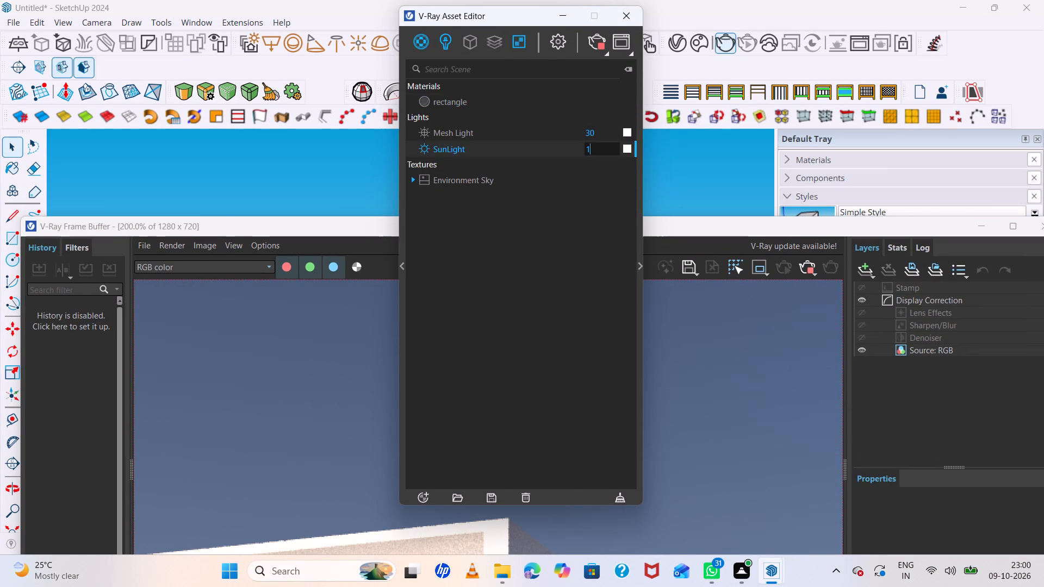
{"action": "key", "text": "BackSpace"}
{"action": "type", "text": ".2"}
{"action": "left_click", "coordinate": [700, 333]}
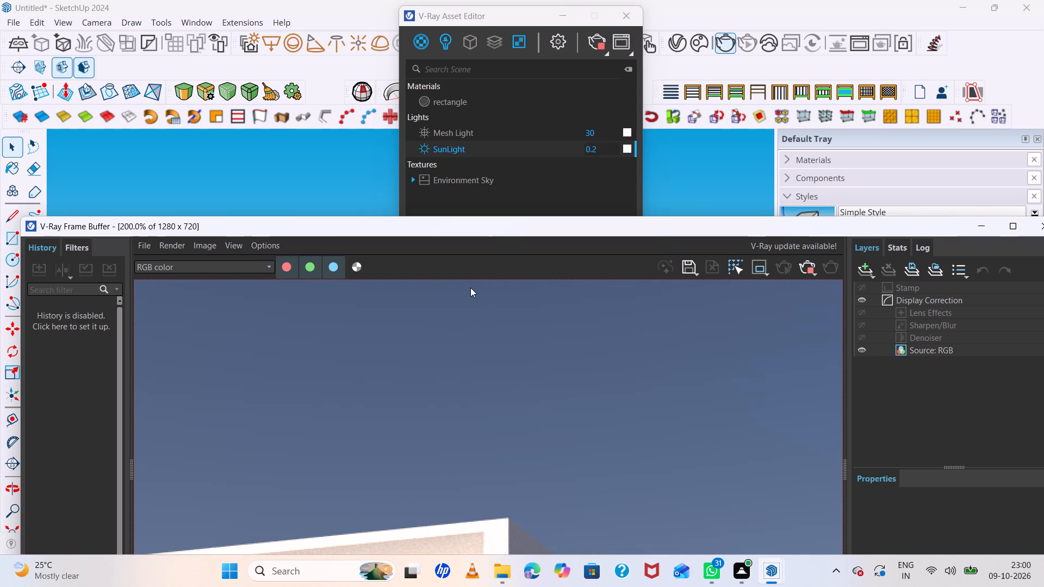
Stop the production render and start an interactive V-Ray render of the room.
{"action": "left_click_drag", "start_coordinate": [500, 231], "coordinate": [475, 74]}
{"action": "scroll", "coordinate": [494, 319], "scroll_direction": "down", "scroll_amount": 2}
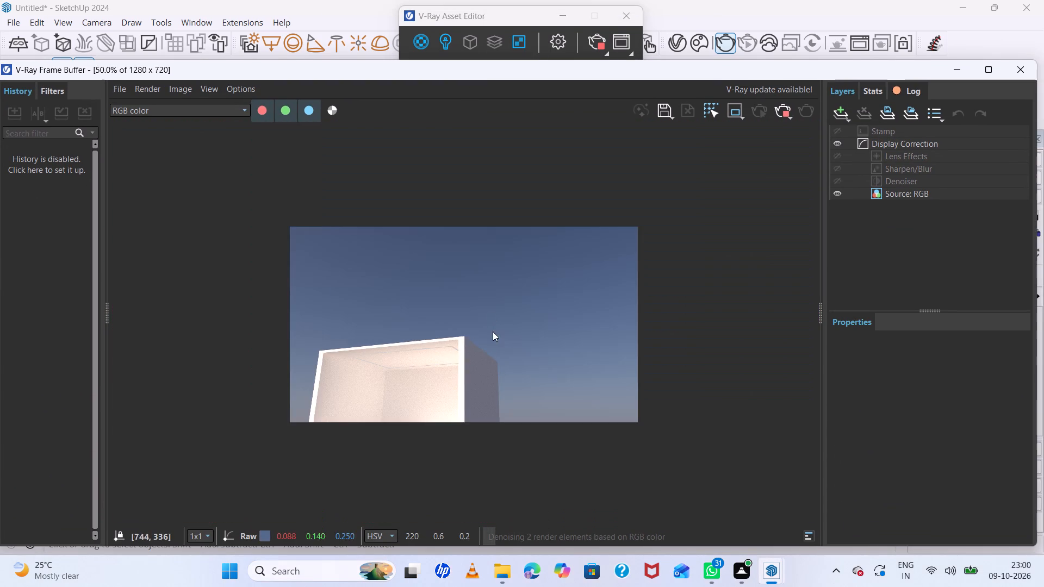
{"action": "scroll", "coordinate": [394, 398], "scroll_direction": "up", "scroll_amount": 5}
{"action": "scroll", "coordinate": [412, 386], "scroll_direction": "down", "scroll_amount": 4}
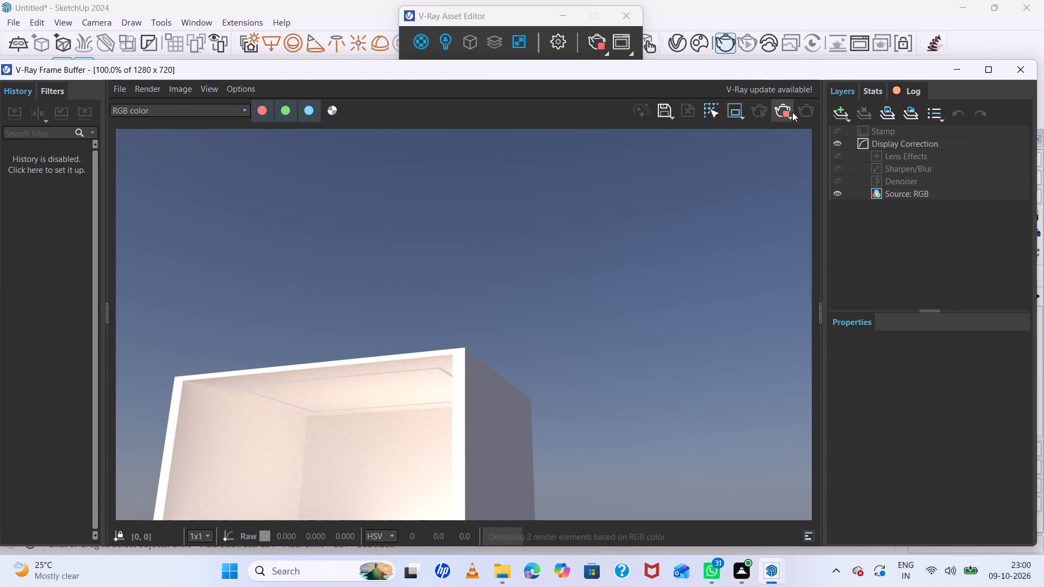
{"action": "left_click", "coordinate": [791, 111]}
{"action": "left_click", "coordinate": [762, 109]}
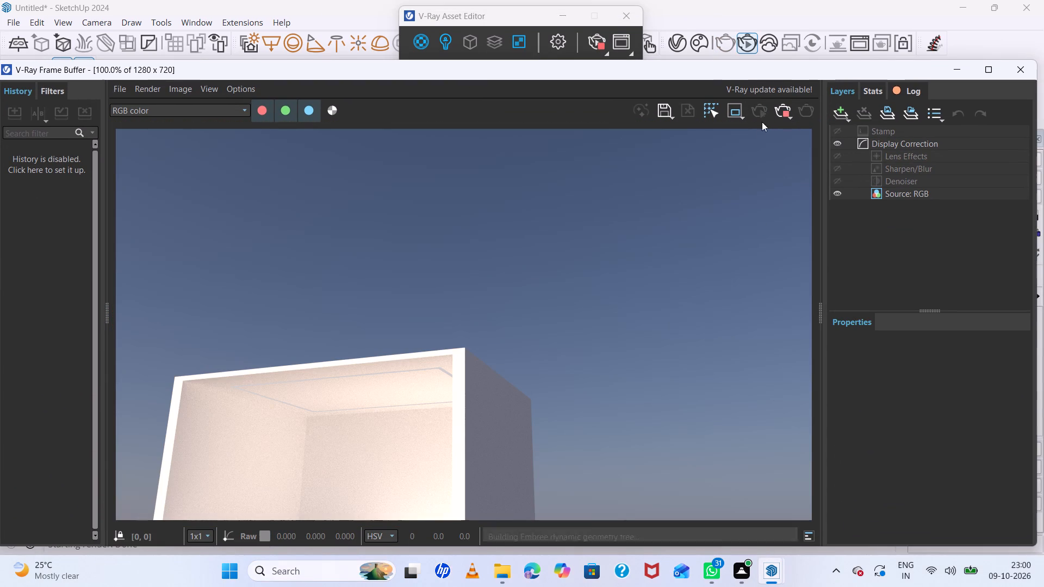
{"action": "scroll", "coordinate": [416, 399], "scroll_direction": "down", "scroll_amount": 4}
{"action": "scroll", "coordinate": [400, 399], "scroll_direction": "up", "scroll_amount": 4}
{"action": "scroll", "coordinate": [458, 352], "scroll_direction": "up", "scroll_amount": 1}
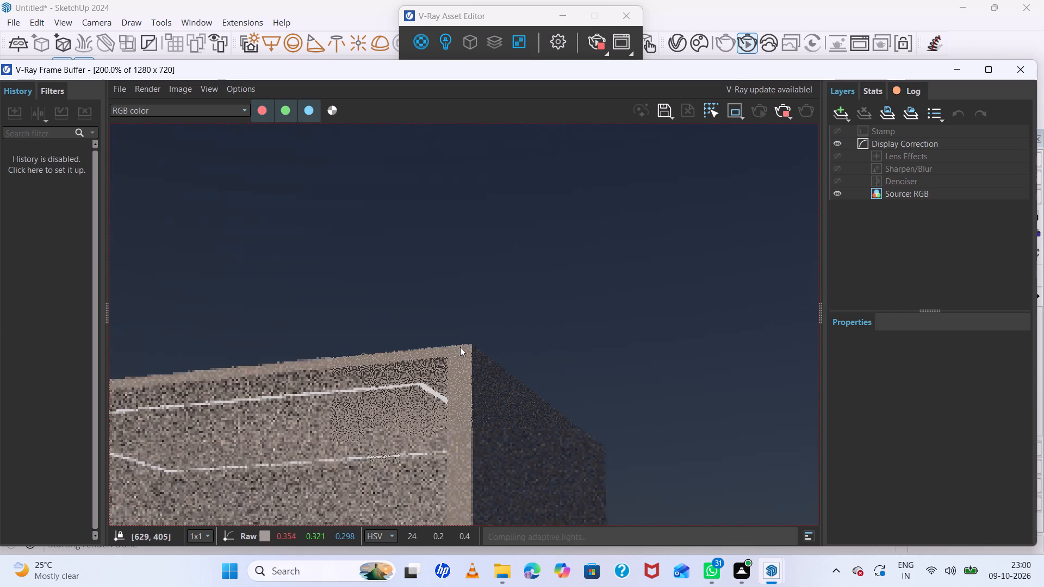
{"action": "middle_click_drag", "start_coordinate": [469, 397], "coordinate": [475, 424]}
Arrange the V-Ray windows beside the model and examine the ceiling light from below in the interactive render.
{"action": "left_click_drag", "start_coordinate": [747, 76], "coordinate": [829, 224]}
{"action": "left_click_drag", "start_coordinate": [529, 15], "coordinate": [821, 56]}
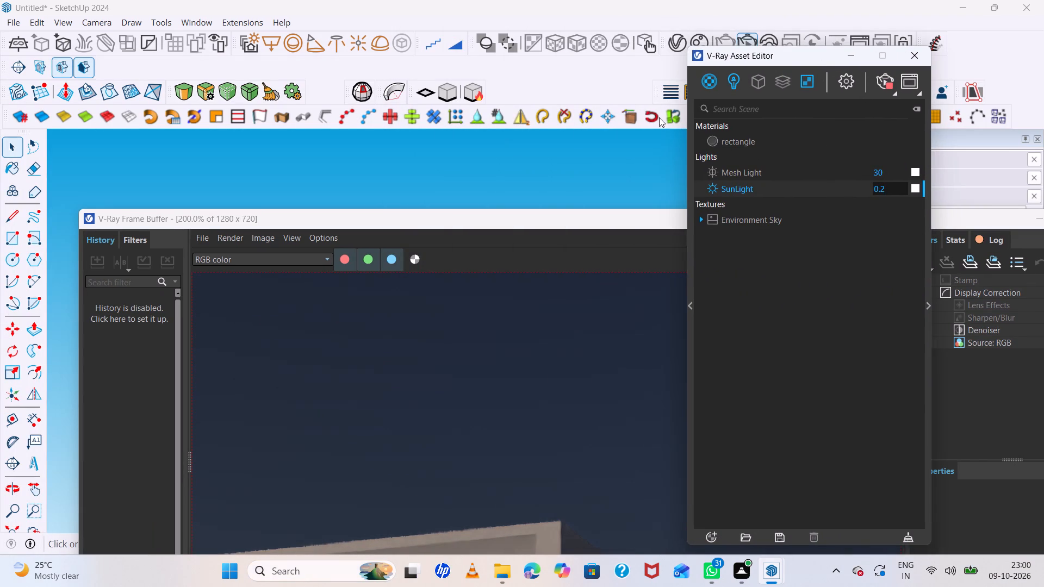
{"action": "left_click_drag", "start_coordinate": [446, 215], "coordinate": [761, 267]}
{"action": "left_click", "coordinate": [761, 267]}
{"action": "scroll", "coordinate": [298, 349], "scroll_direction": "down", "scroll_amount": 7}
{"action": "middle_click_drag", "start_coordinate": [322, 413], "coordinate": [328, 421]}
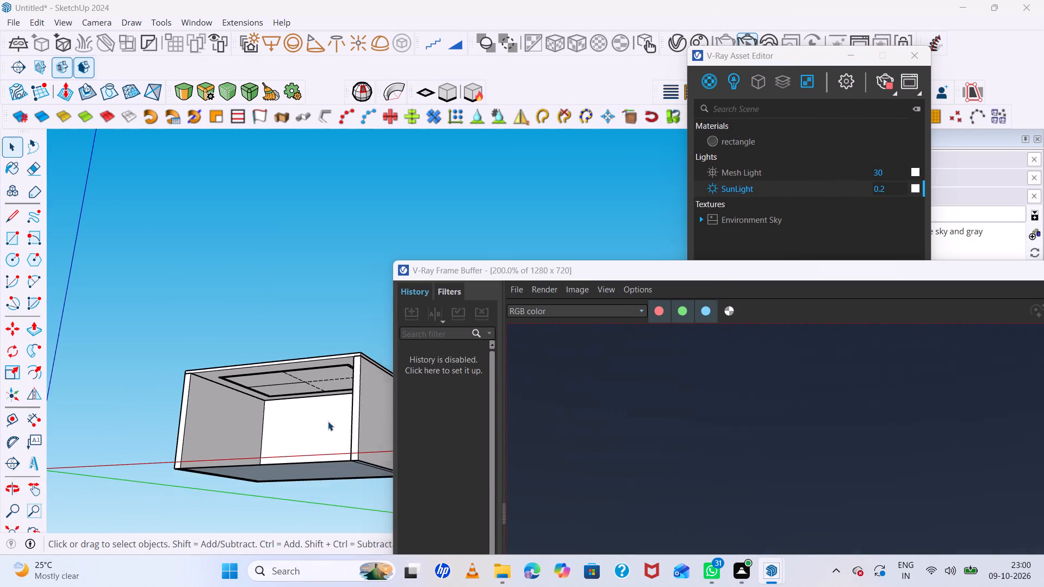
{"action": "middle_click_drag", "start_coordinate": [328, 421], "coordinate": [345, 440]}
{"action": "scroll", "coordinate": [342, 436], "scroll_direction": "up", "scroll_amount": 11}
{"action": "middle_click_drag", "start_coordinate": [343, 430], "coordinate": [386, 423]}
{"action": "scroll", "coordinate": [313, 345], "scroll_direction": "down", "scroll_amount": 6}
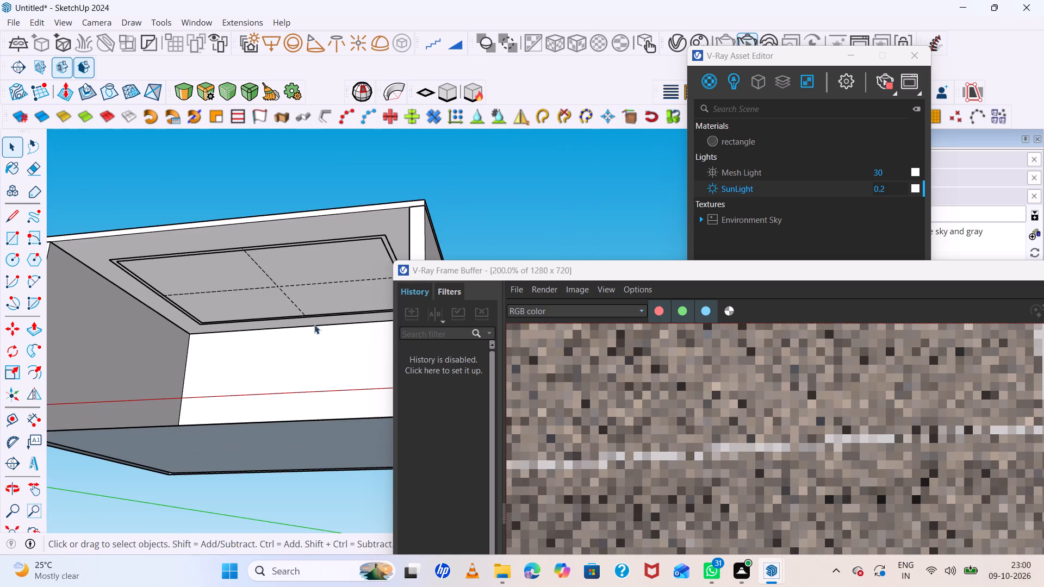
{"action": "scroll", "coordinate": [294, 299], "scroll_direction": "up", "scroll_amount": 1}
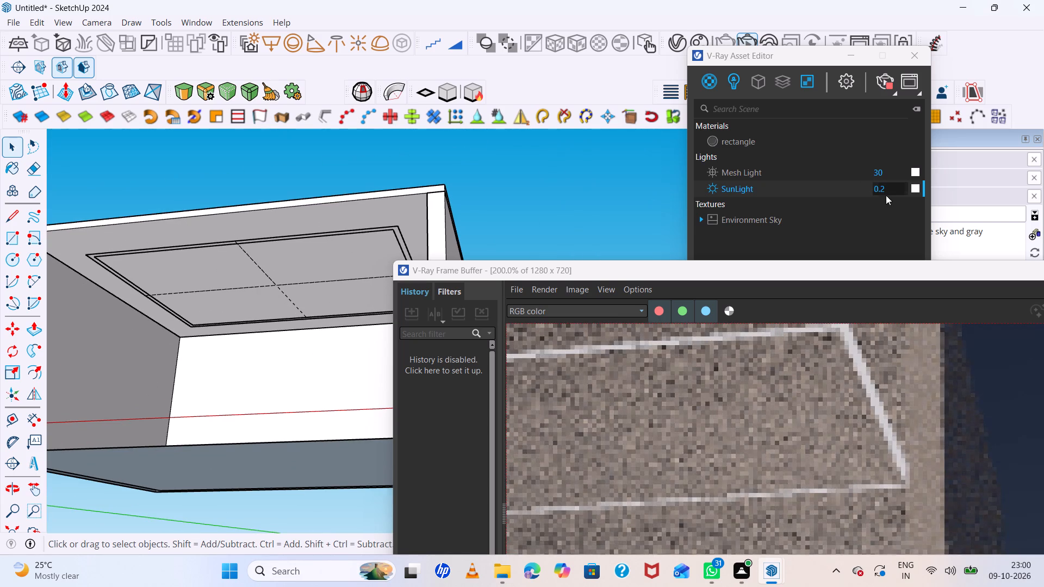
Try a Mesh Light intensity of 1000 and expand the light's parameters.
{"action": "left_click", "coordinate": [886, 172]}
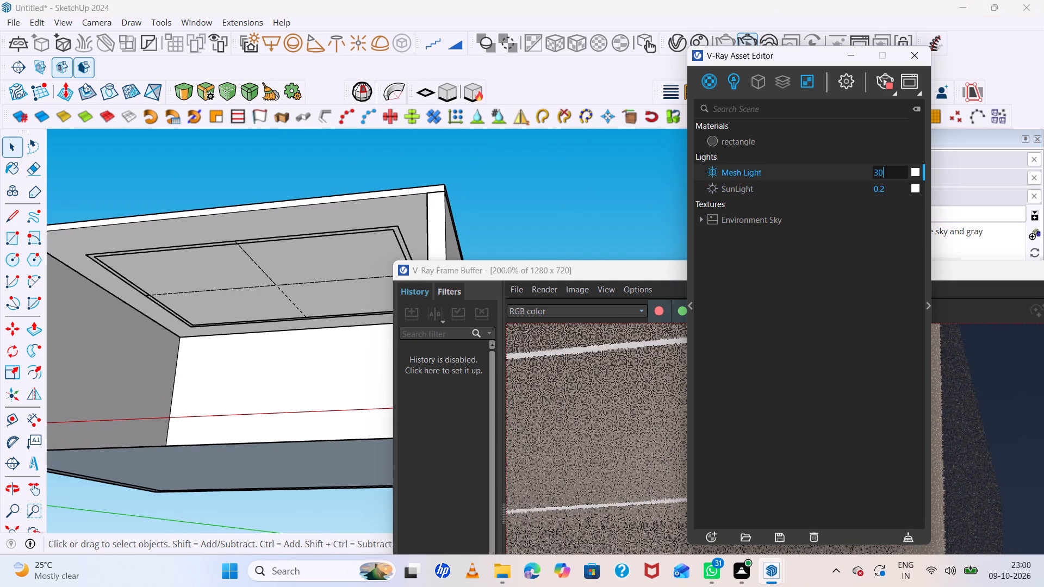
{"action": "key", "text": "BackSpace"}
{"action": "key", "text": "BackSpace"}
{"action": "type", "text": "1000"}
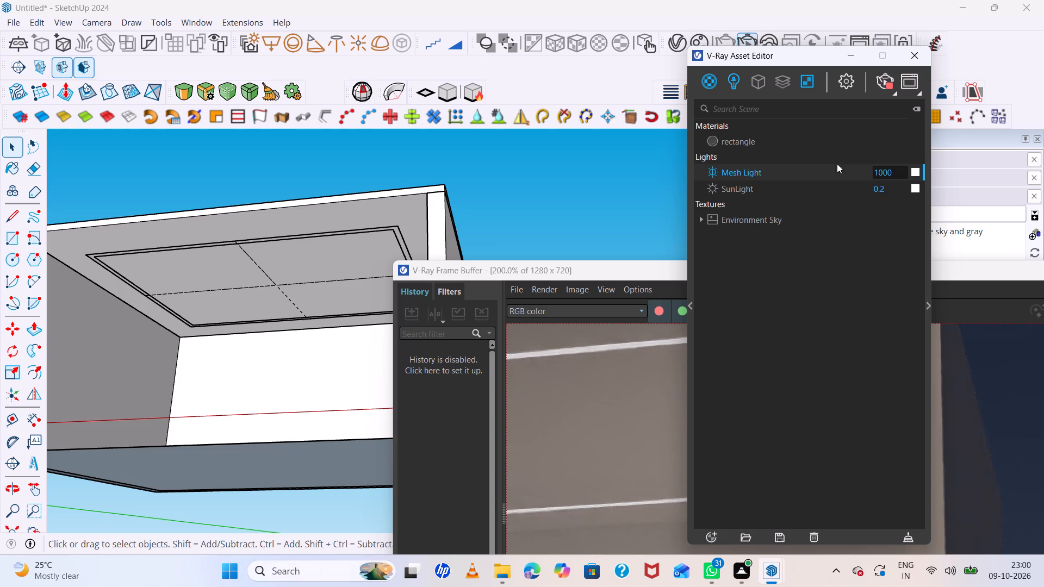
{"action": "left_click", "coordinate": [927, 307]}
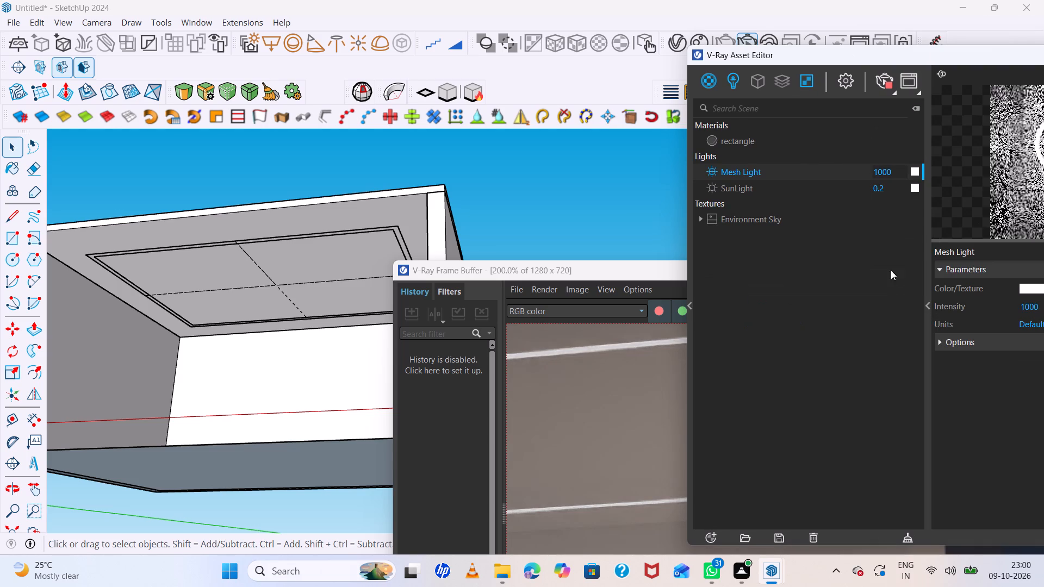
Set the Mesh Light intensity to 100.
{"action": "left_click_drag", "start_coordinate": [856, 58], "coordinate": [571, 52]}
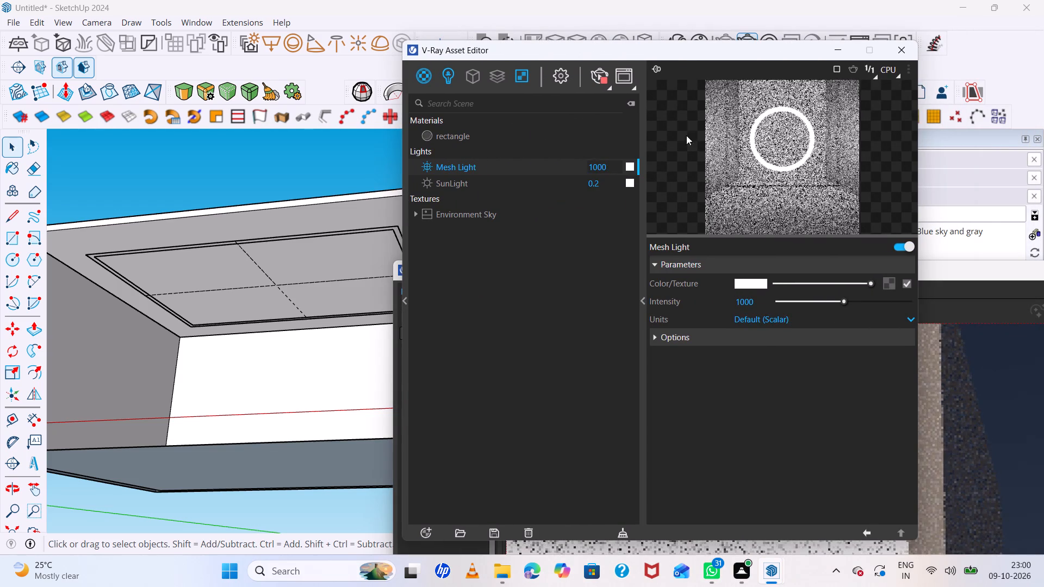
{"action": "left_click", "coordinate": [611, 166]}
{"action": "key", "text": "BackSpace"}
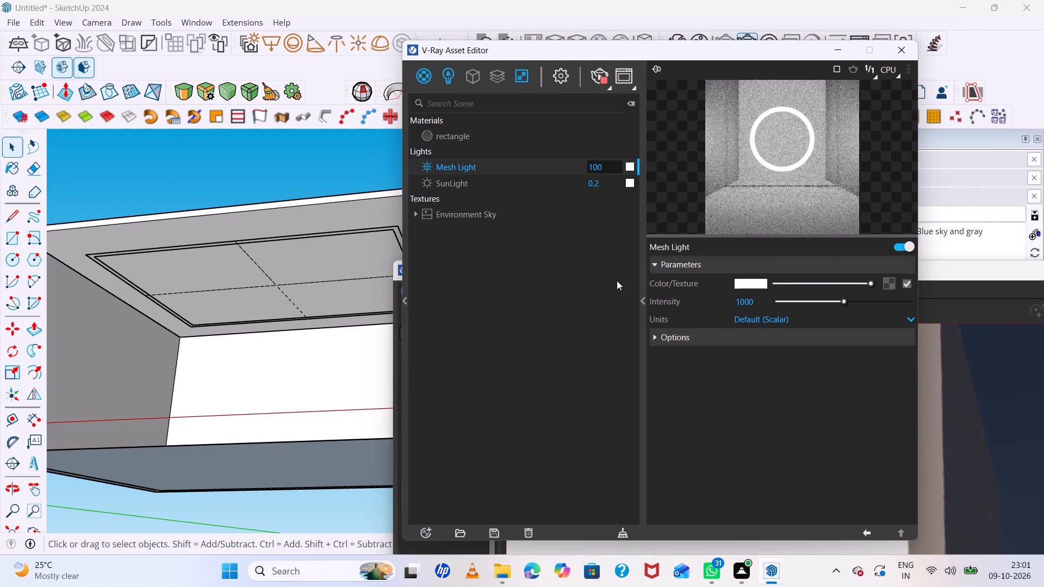
{"action": "left_click", "coordinate": [586, 293]}
Place the asset editor and frame buffer side by side and examine the whole ceiling light in the render.
{"action": "left_click_drag", "start_coordinate": [776, 55], "coordinate": [877, 38]}
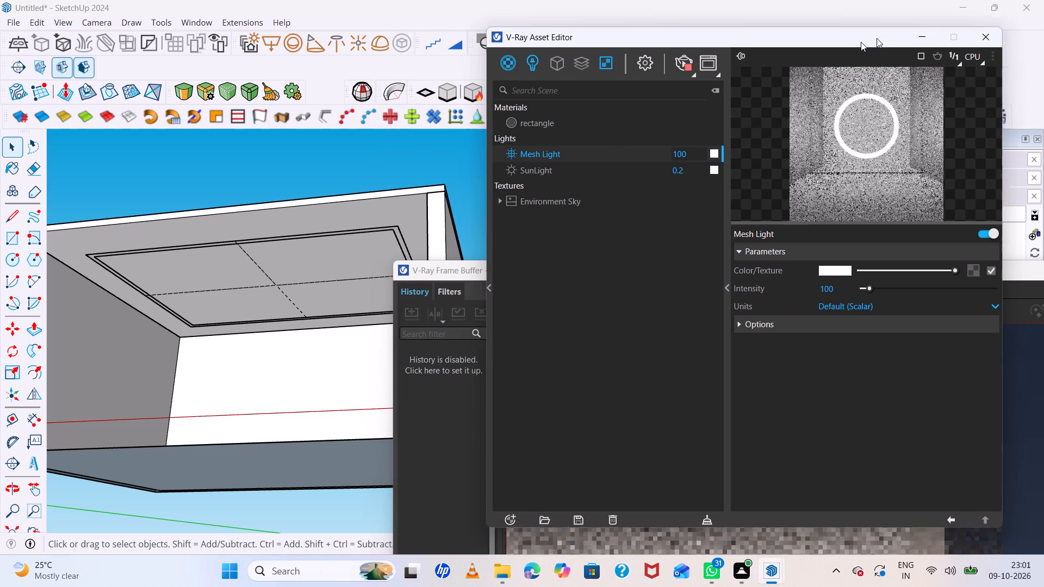
{"action": "left_click_drag", "start_coordinate": [877, 38], "coordinate": [972, 0]}
{"action": "left_click_drag", "start_coordinate": [910, 20], "coordinate": [147, 182]}
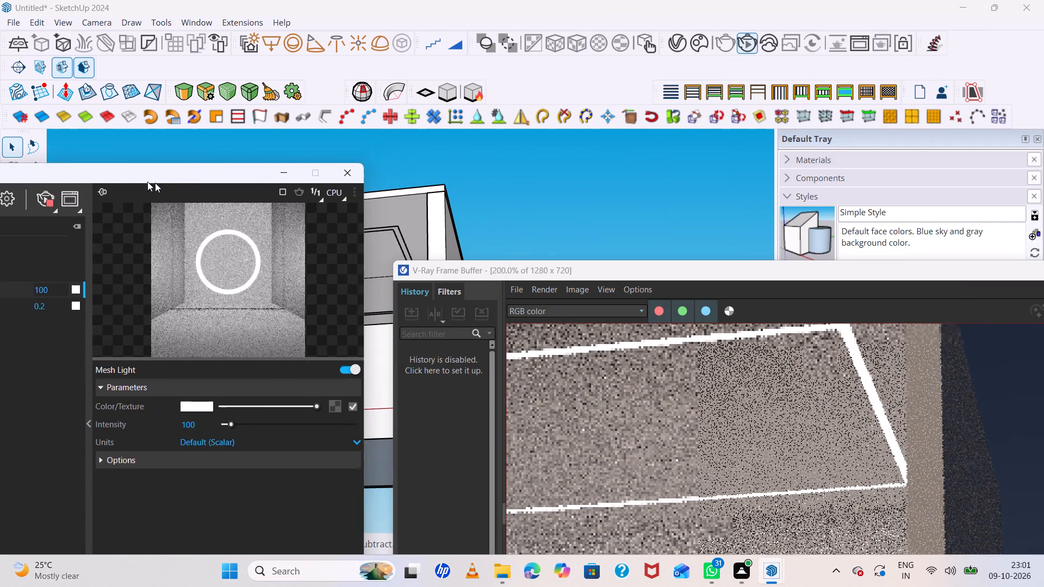
{"action": "left_click_drag", "start_coordinate": [147, 182], "coordinate": [104, 176]}
{"action": "left_click_drag", "start_coordinate": [834, 283], "coordinate": [763, 168]}
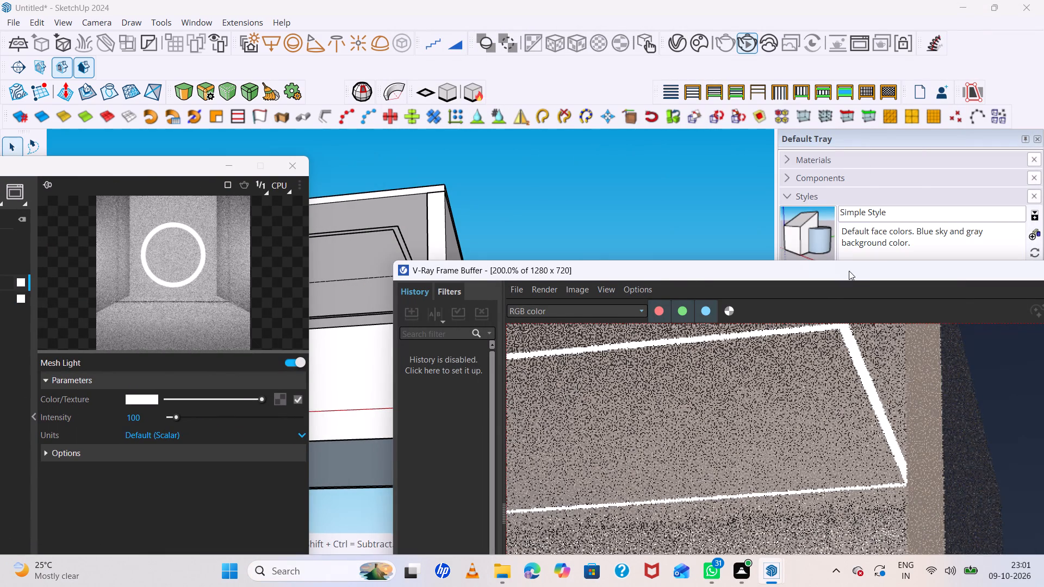
{"action": "left_click_drag", "start_coordinate": [854, 278], "coordinate": [770, 152]}
{"action": "scroll", "coordinate": [766, 321], "scroll_direction": "down", "scroll_amount": 2}
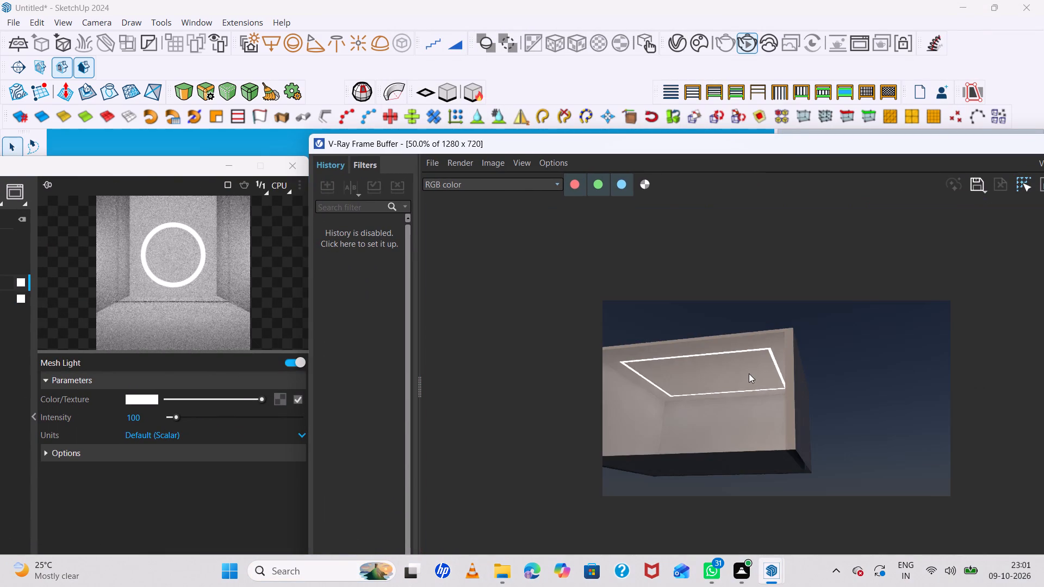
{"action": "scroll", "coordinate": [693, 366], "scroll_direction": "up", "scroll_amount": 1}
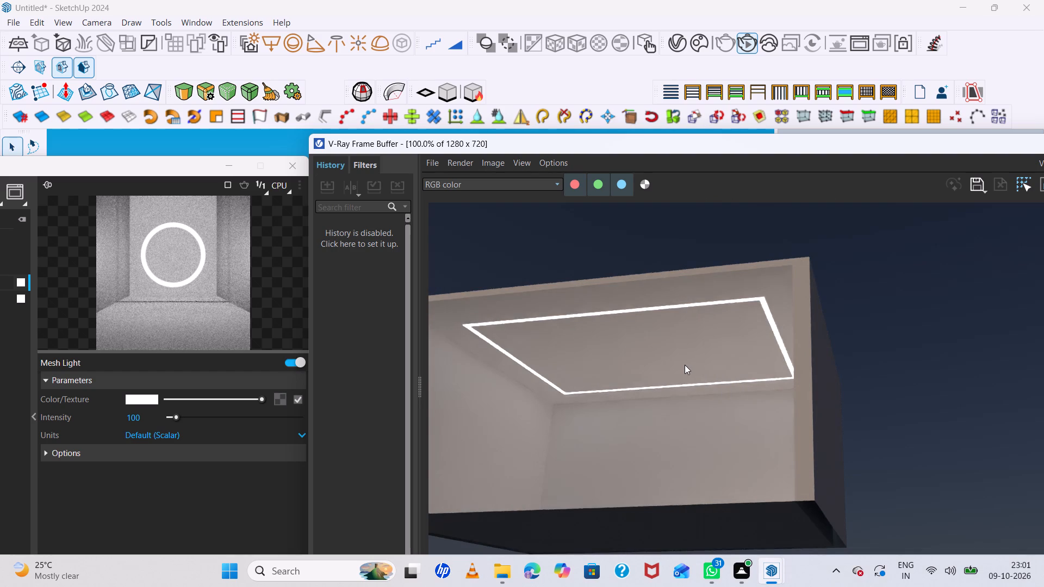
Move the asset editor clear of the model and examine the room's interior with the ceiling light in the interactive render.
{"action": "left_click", "coordinate": [226, 164]}
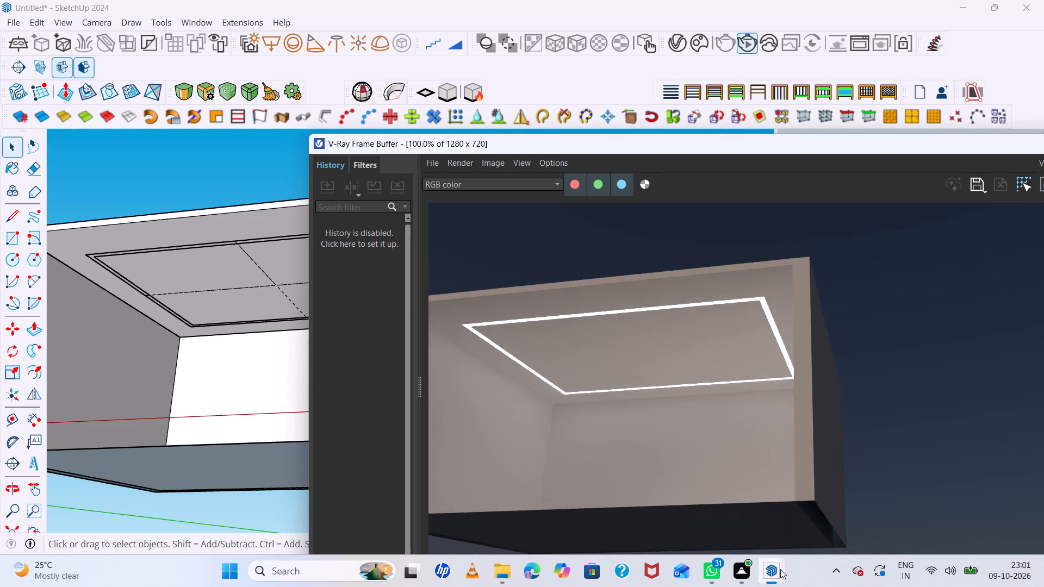
{"action": "left_click", "coordinate": [780, 569]}
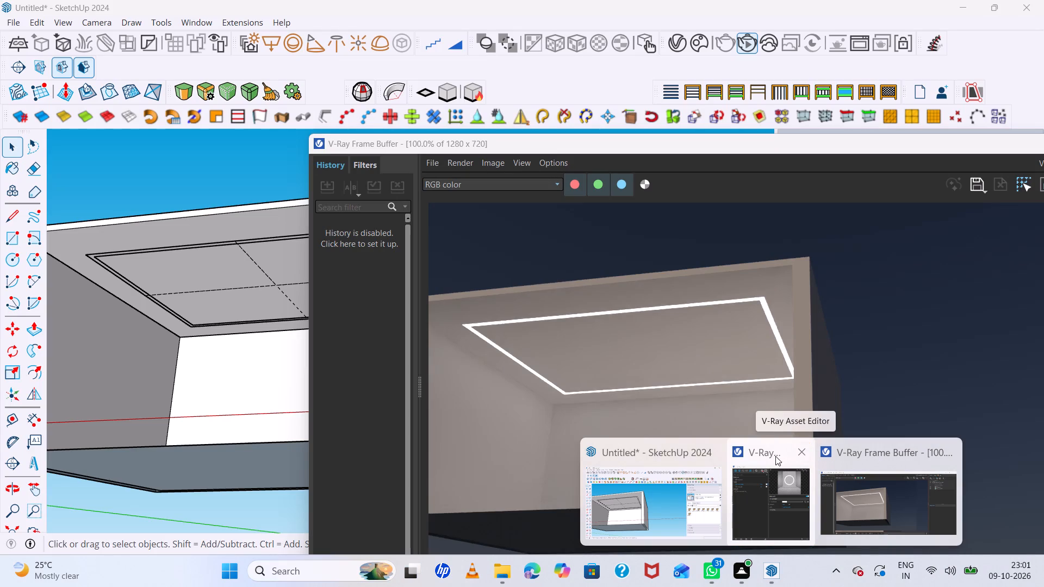
{"action": "left_click", "coordinate": [773, 455]}
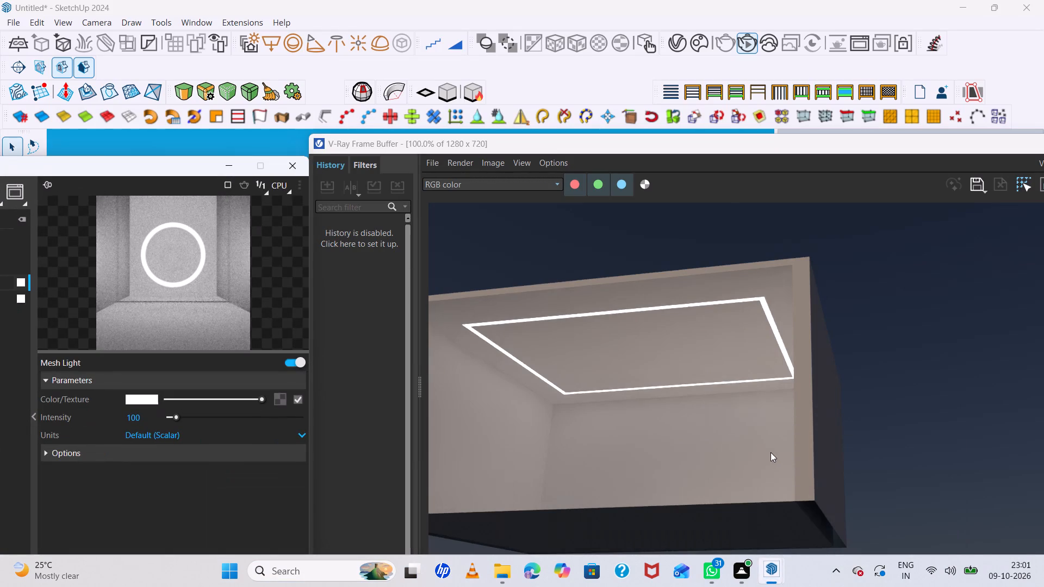
{"action": "left_click_drag", "start_coordinate": [149, 173], "coordinate": [347, 348]}
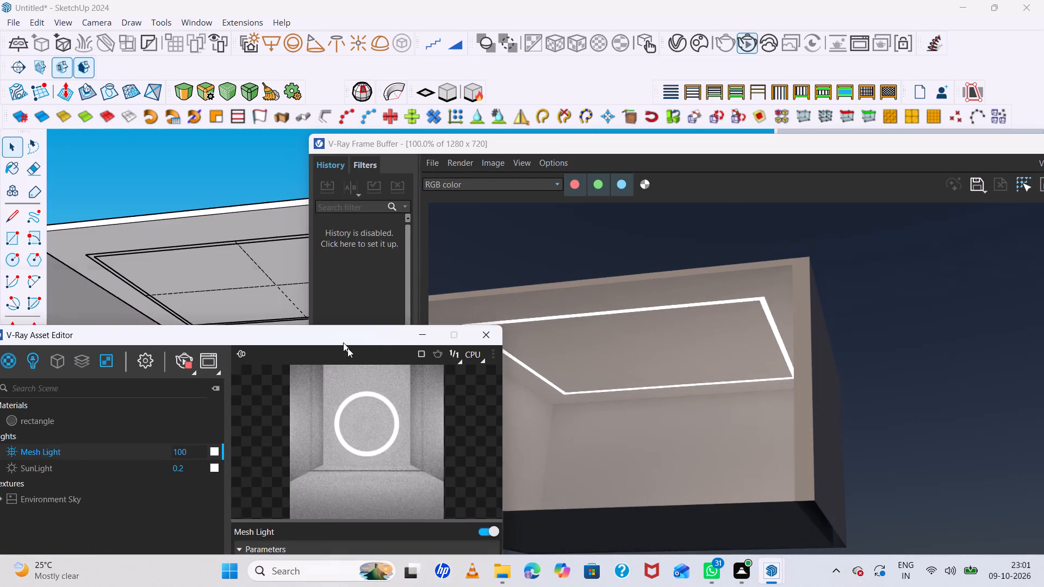
{"action": "left_click_drag", "start_coordinate": [347, 348], "coordinate": [384, 432]}
{"action": "left_click", "coordinate": [384, 433]}
{"action": "scroll", "coordinate": [567, 171], "scroll_direction": "down", "scroll_amount": 5}
{"action": "scroll", "coordinate": [223, 202], "scroll_direction": "down", "scroll_amount": 5}
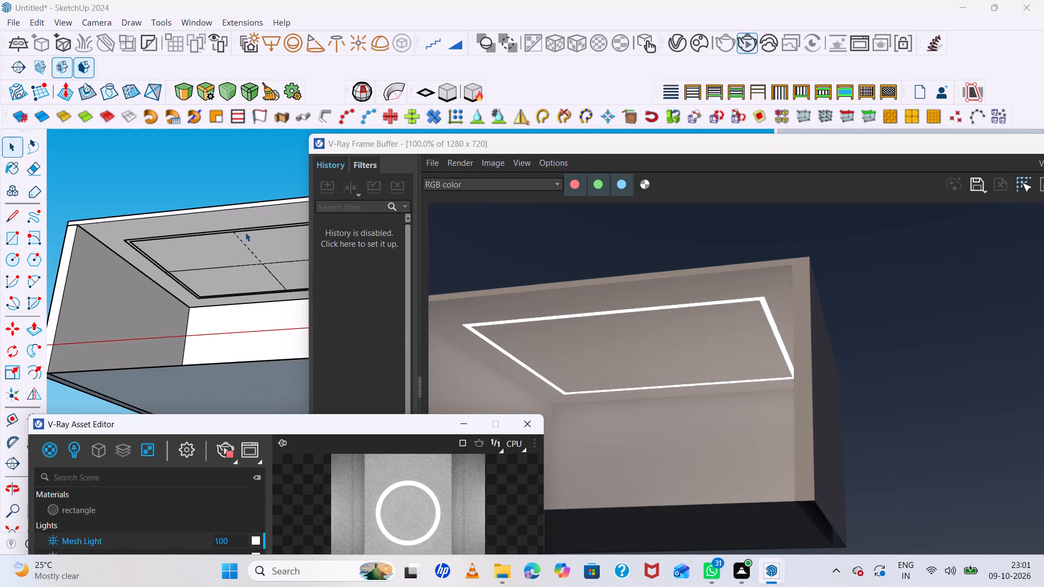
{"action": "scroll", "coordinate": [245, 232], "scroll_direction": "down", "scroll_amount": 2}
{"action": "middle_click_drag", "start_coordinate": [245, 258], "coordinate": [204, 360]}
{"action": "scroll", "coordinate": [173, 317], "scroll_direction": "up", "scroll_amount": 6}
{"action": "middle_click_drag", "start_coordinate": [257, 311], "coordinate": [230, 310]}
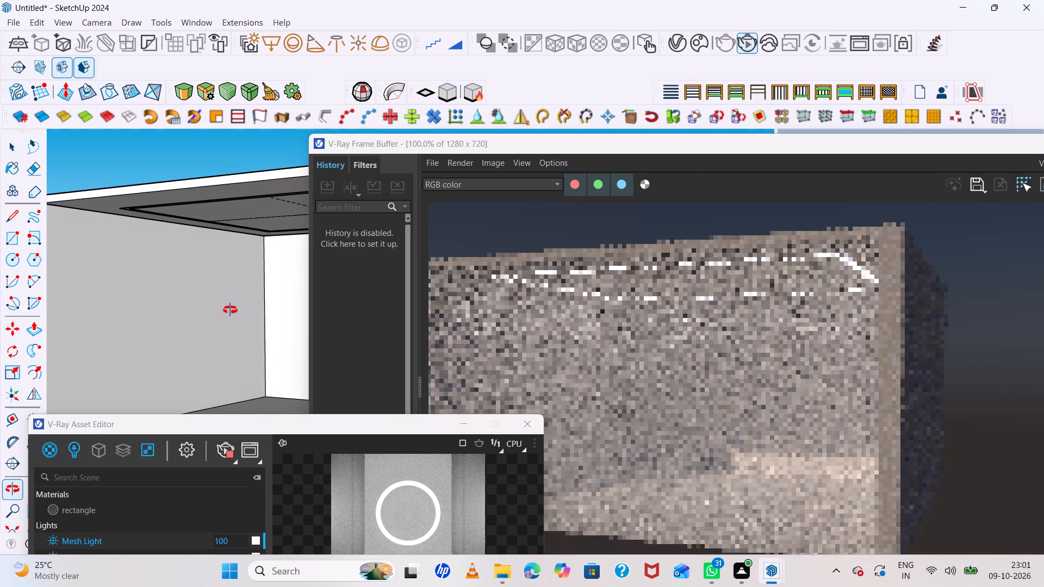
{"action": "middle_click_drag", "start_coordinate": [230, 310], "coordinate": [233, 290]}
{"action": "middle_click", "coordinate": [233, 290]}
Switch off the ceiling Mesh Light and clear the view of the room in the frame buffer.
{"action": "left_click_drag", "start_coordinate": [208, 427], "coordinate": [393, 270]}
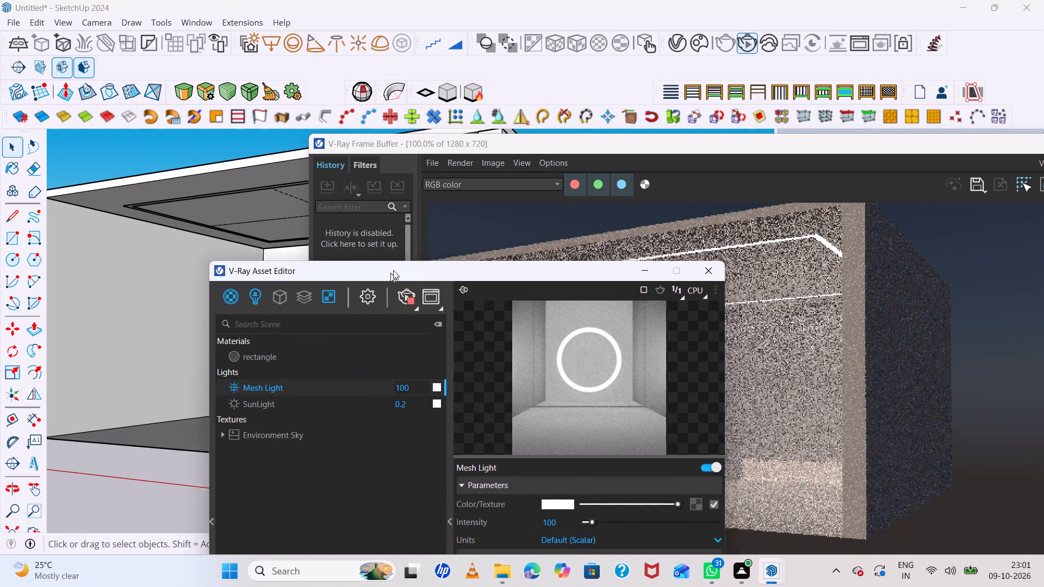
{"action": "left_click_drag", "start_coordinate": [393, 270], "coordinate": [421, 246]}
{"action": "left_click", "coordinate": [269, 358]}
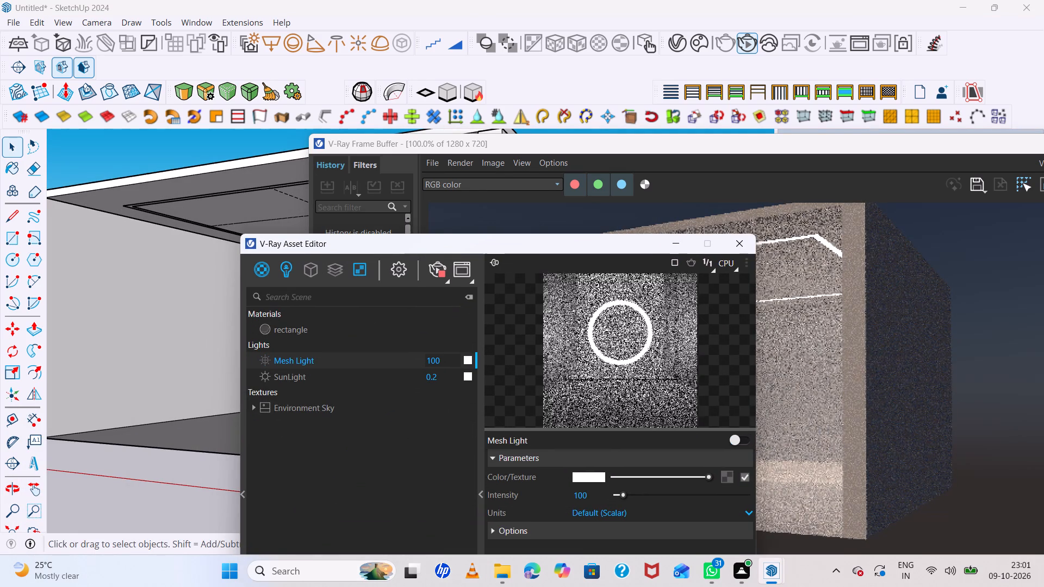
{"action": "left_click_drag", "start_coordinate": [442, 236], "coordinate": [214, 398]}
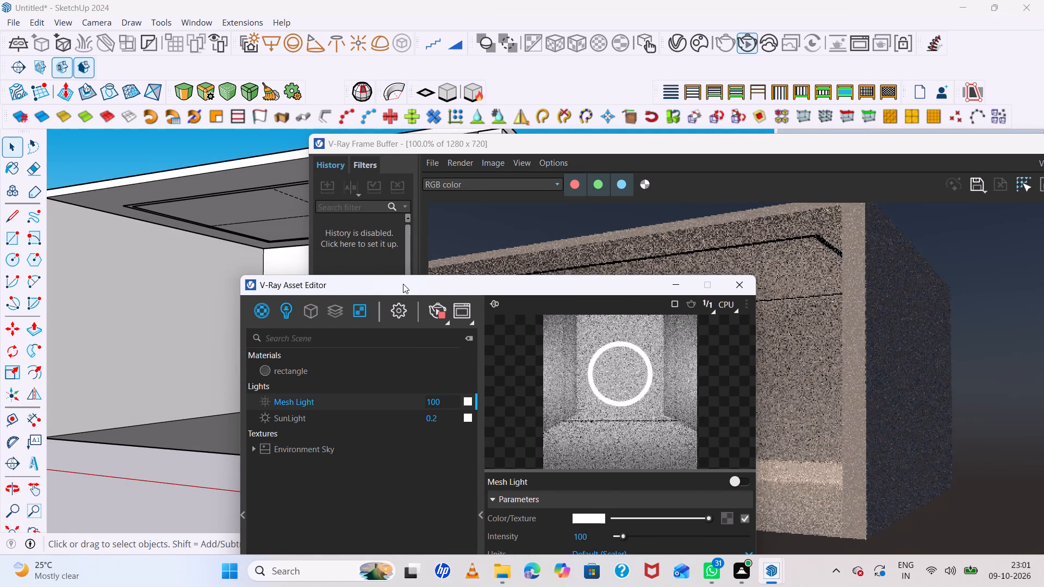
{"action": "left_click_drag", "start_coordinate": [403, 284], "coordinate": [228, 391]}
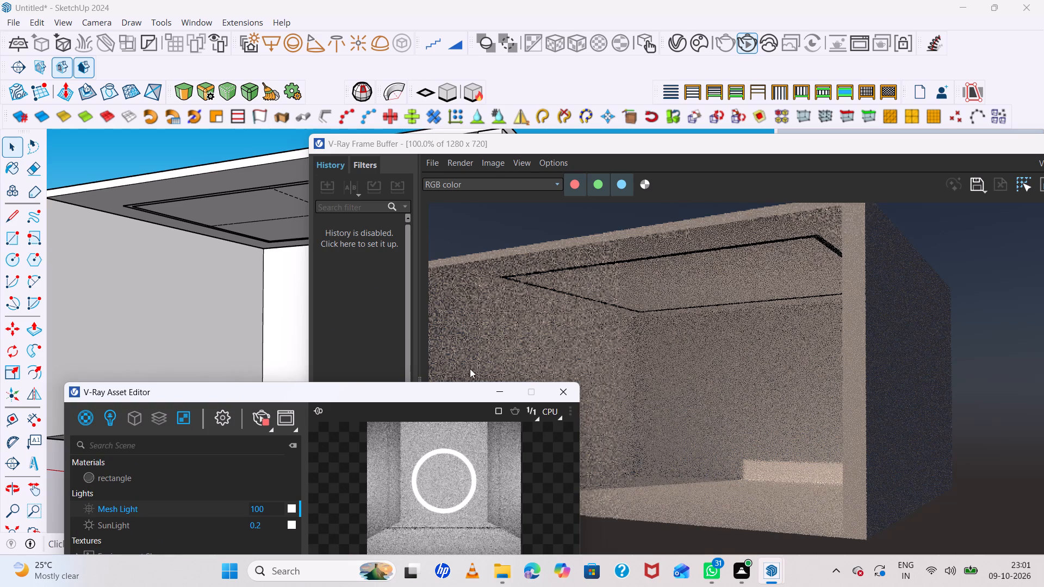
{"action": "left_click", "coordinate": [499, 393]}
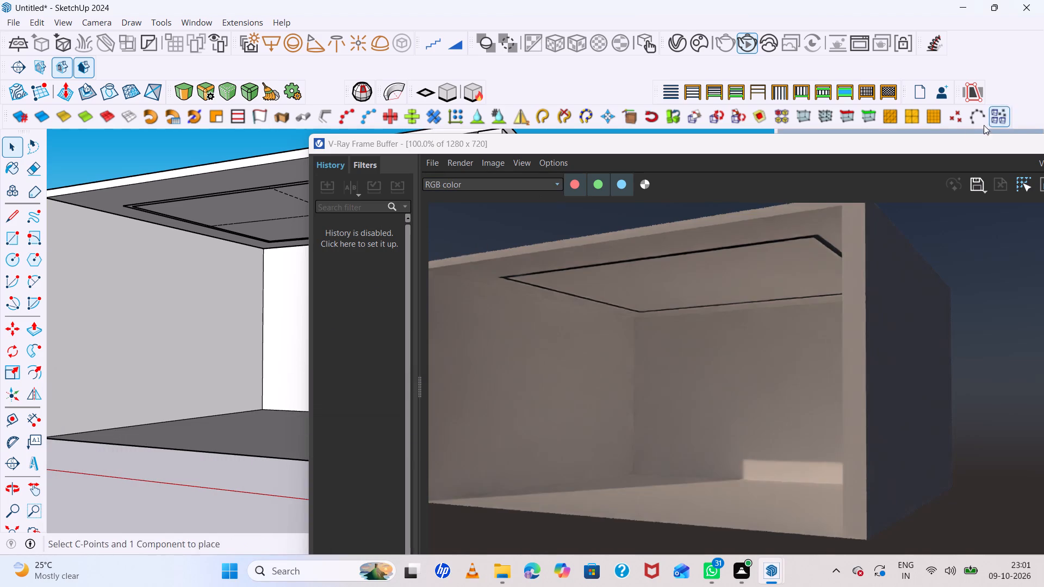
{"action": "left_click_drag", "start_coordinate": [962, 144], "coordinate": [793, 122]}
{"action": "left_click_drag", "start_coordinate": [946, 126], "coordinate": [810, 110]}
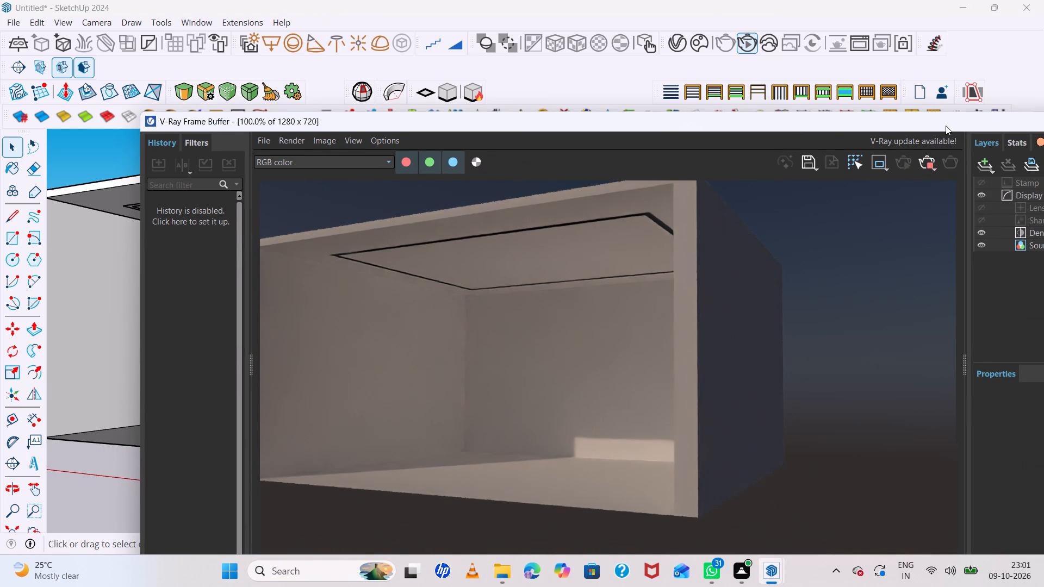
Return to the model, close the Default Tray and frame the open room with its inner side wall in view.
{"action": "left_click", "coordinate": [971, 105]}
{"action": "scroll", "coordinate": [559, 285], "scroll_direction": "down", "scroll_amount": 7}
{"action": "scroll", "coordinate": [486, 246], "scroll_direction": "up", "scroll_amount": 6}
{"action": "middle_click_drag", "start_coordinate": [608, 241], "coordinate": [552, 204]}
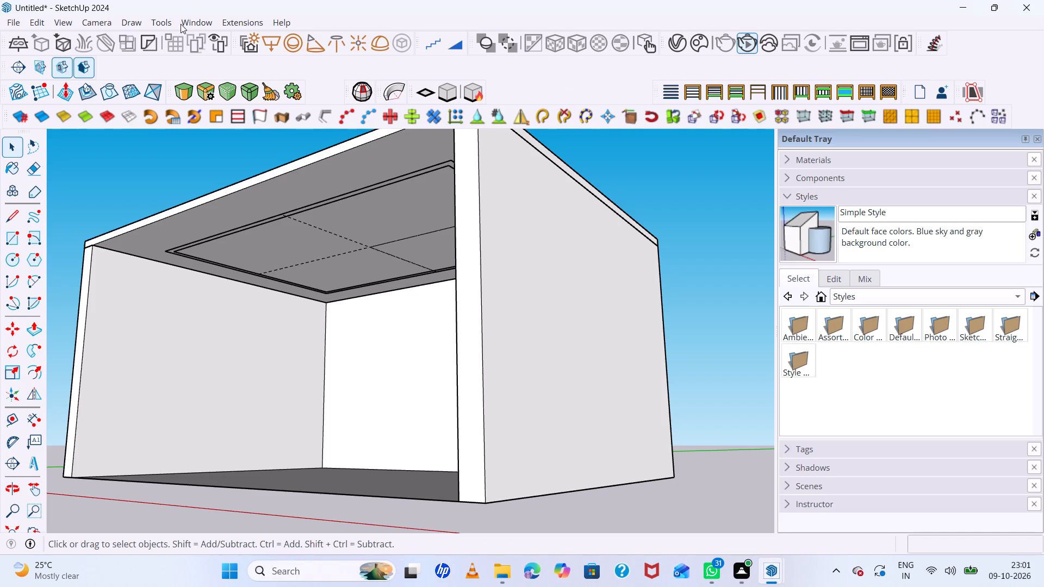
{"action": "left_click", "coordinate": [1039, 140]}
{"action": "scroll", "coordinate": [482, 206], "scroll_direction": "down", "scroll_amount": 2}
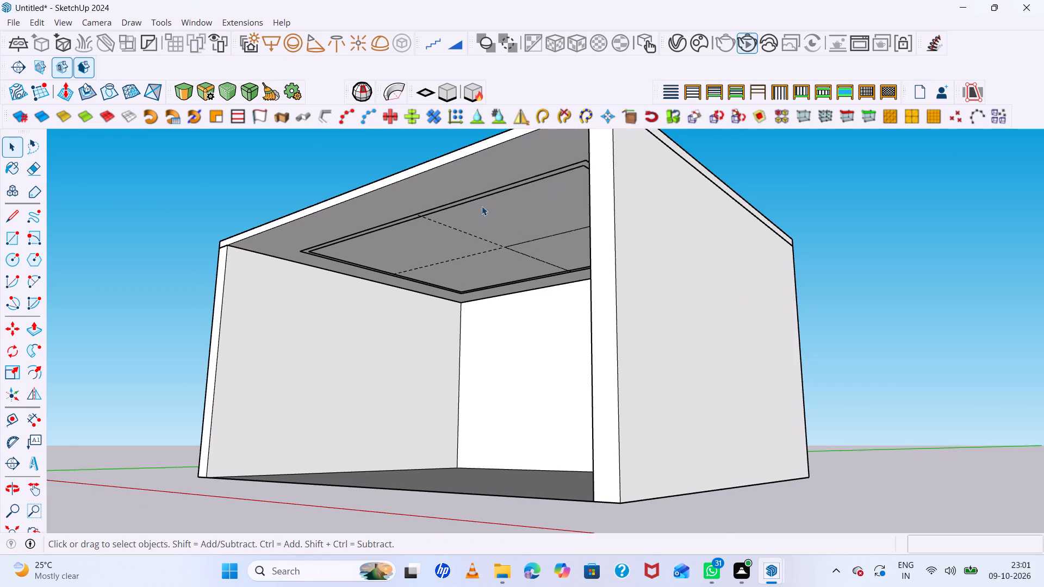
{"action": "scroll", "coordinate": [482, 206], "scroll_direction": "down", "scroll_amount": 3}
{"action": "scroll", "coordinate": [563, 221], "scroll_direction": "up", "scroll_amount": 4}
{"action": "middle_click_drag", "start_coordinate": [582, 257], "coordinate": [623, 314]}
{"action": "middle_click_drag", "start_coordinate": [623, 310], "coordinate": [622, 305]}
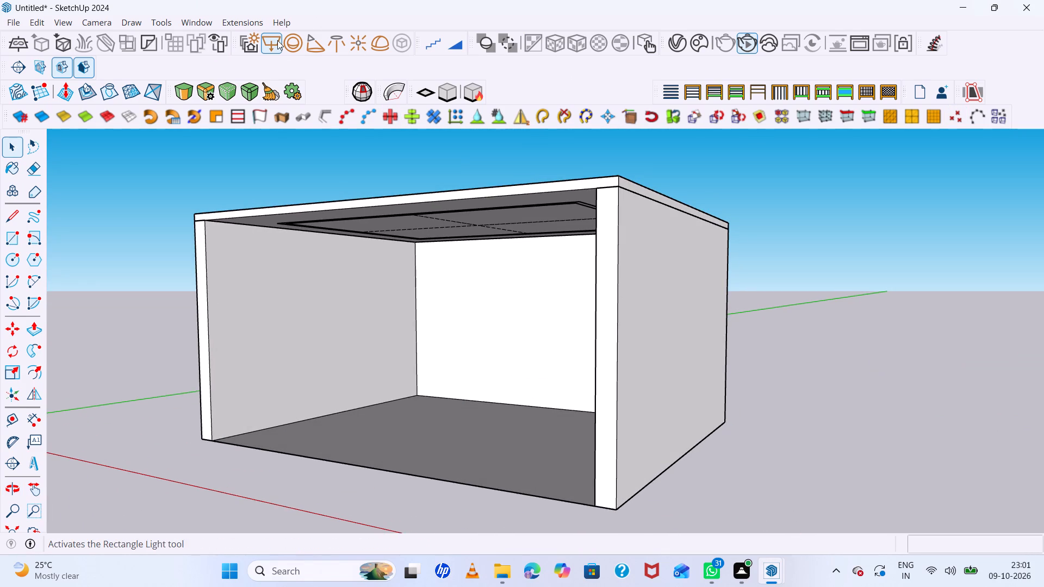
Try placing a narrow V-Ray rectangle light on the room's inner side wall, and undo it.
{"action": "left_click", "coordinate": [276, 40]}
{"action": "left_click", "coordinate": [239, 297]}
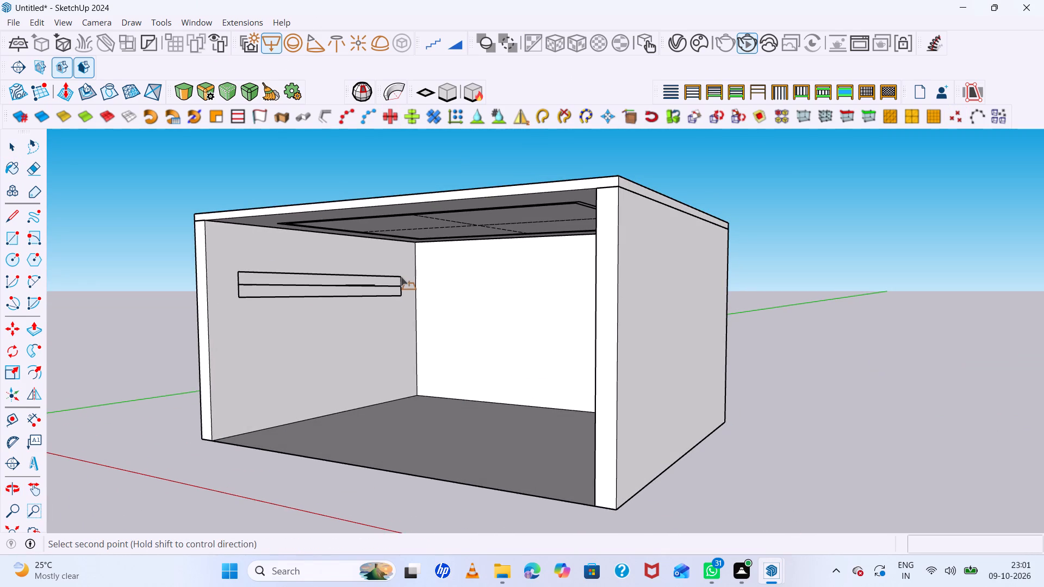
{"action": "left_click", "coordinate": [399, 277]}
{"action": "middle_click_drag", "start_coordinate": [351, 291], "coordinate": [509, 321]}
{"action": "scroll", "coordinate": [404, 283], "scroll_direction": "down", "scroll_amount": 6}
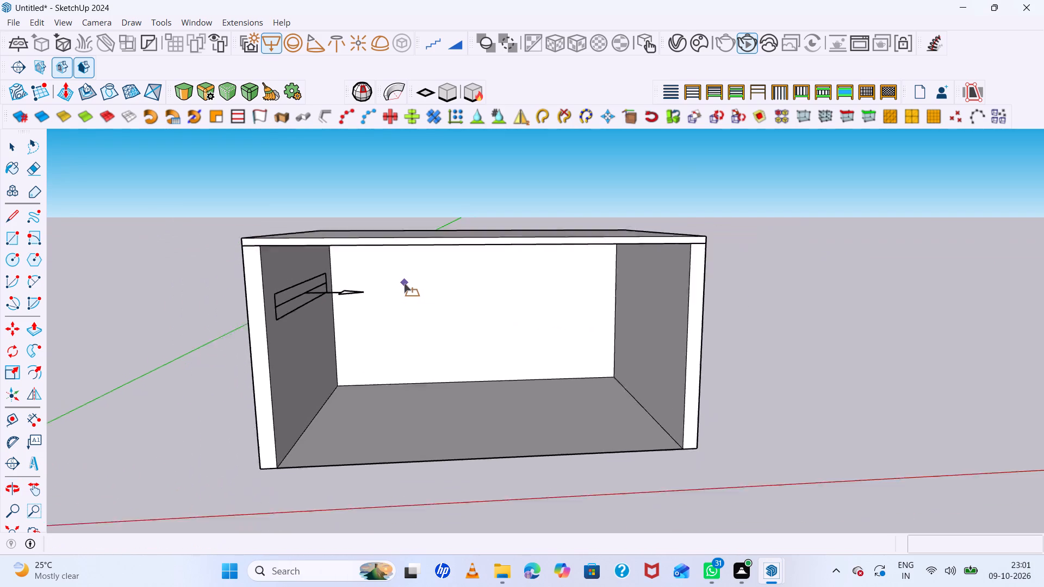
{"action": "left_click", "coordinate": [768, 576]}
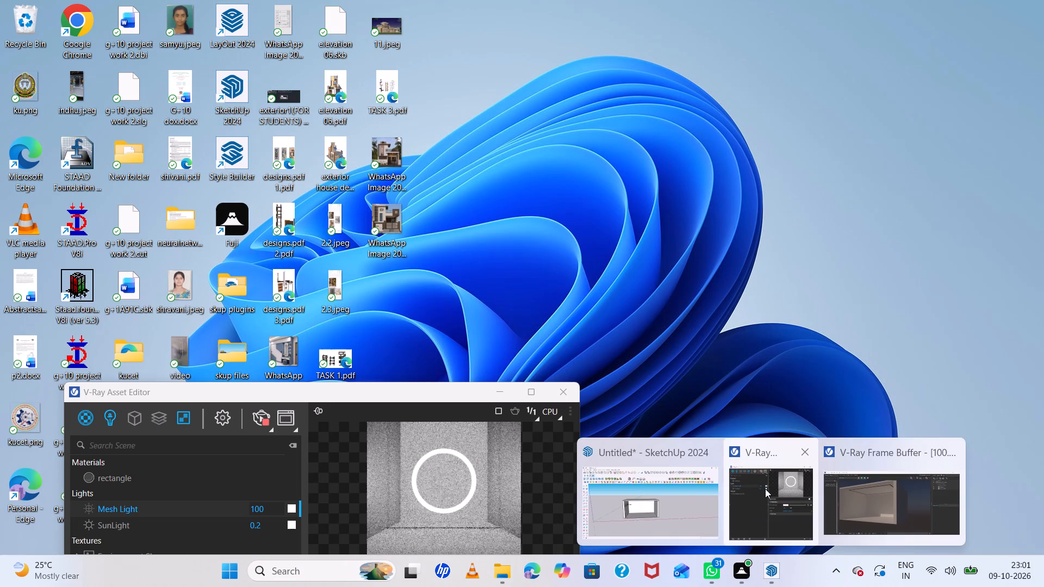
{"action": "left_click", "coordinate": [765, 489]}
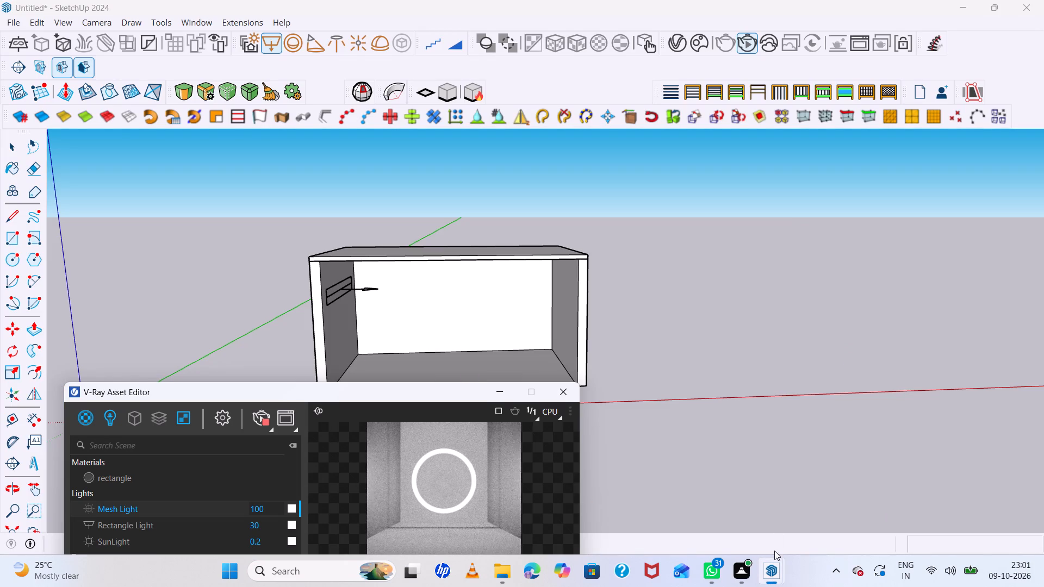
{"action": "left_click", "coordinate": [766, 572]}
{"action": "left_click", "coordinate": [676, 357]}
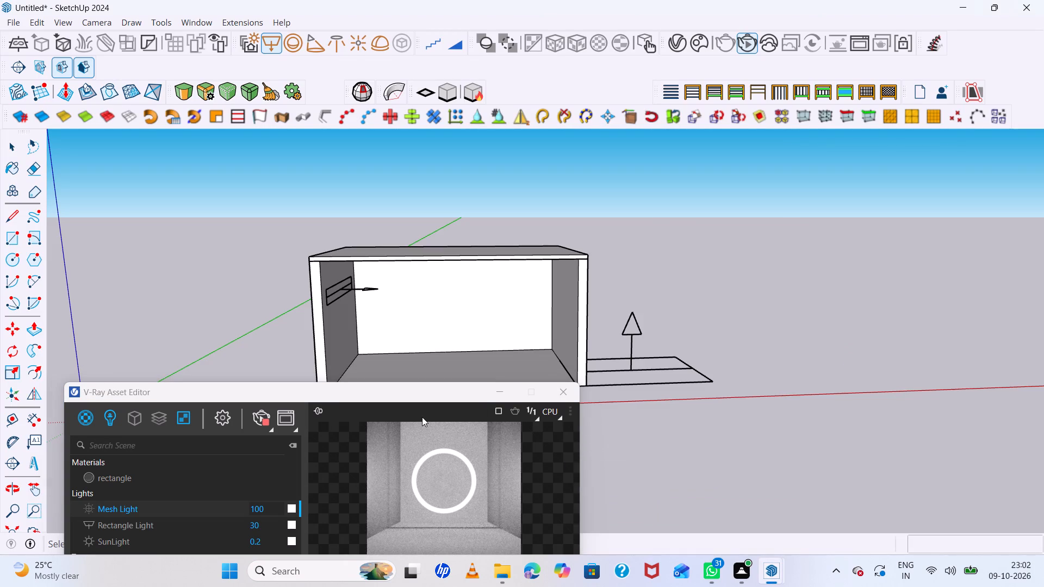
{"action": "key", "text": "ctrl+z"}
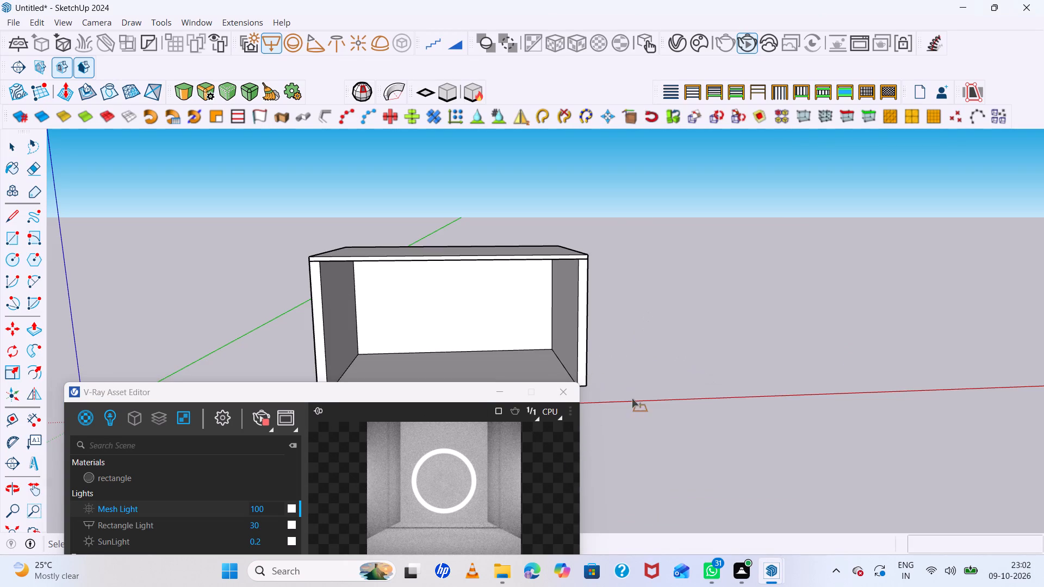
Draw a horizontal V-Ray rectangle light, about 4287 by 435, on the upper part of the room's inner side wall.
{"action": "middle_click_drag", "start_coordinate": [490, 345], "coordinate": [371, 334]}
{"action": "scroll", "coordinate": [359, 313], "scroll_direction": "up", "scroll_amount": 5}
{"action": "middle_click_drag", "start_coordinate": [439, 307], "coordinate": [445, 276]}
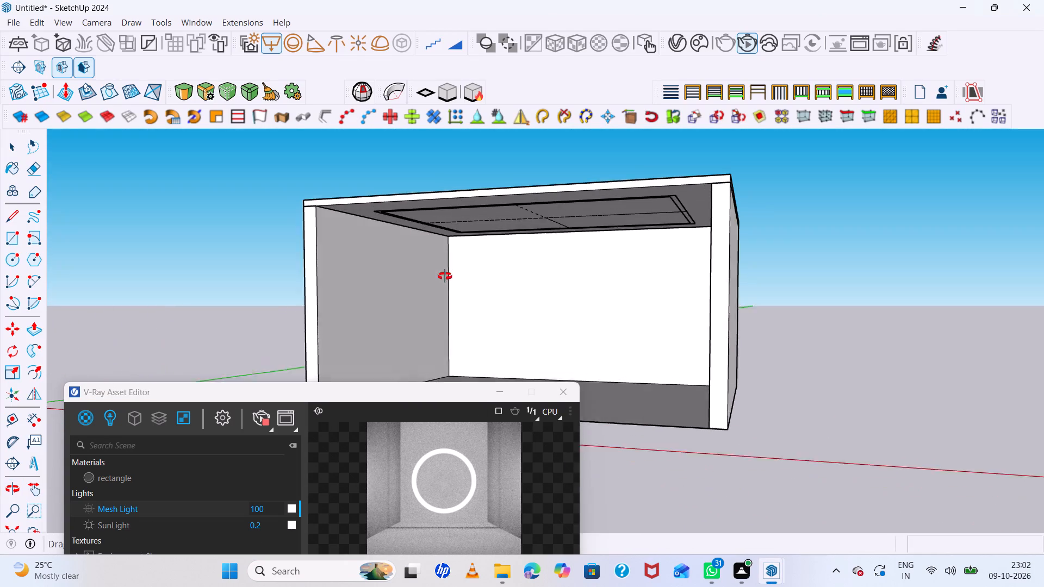
{"action": "middle_click_drag", "start_coordinate": [445, 276], "coordinate": [445, 273]}
{"action": "double_click", "coordinate": [340, 288]}
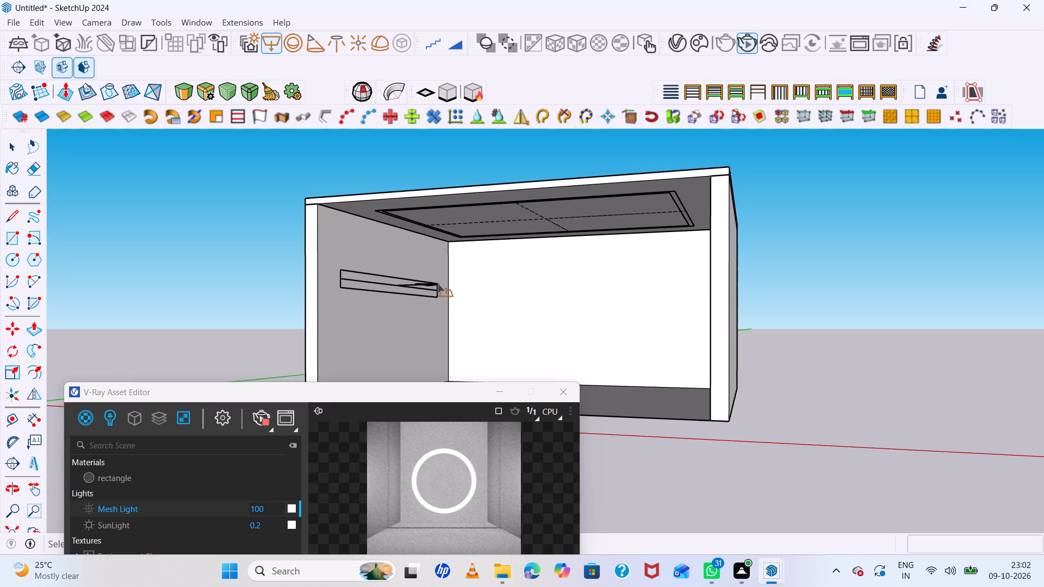
{"action": "left_click", "coordinate": [440, 281]}
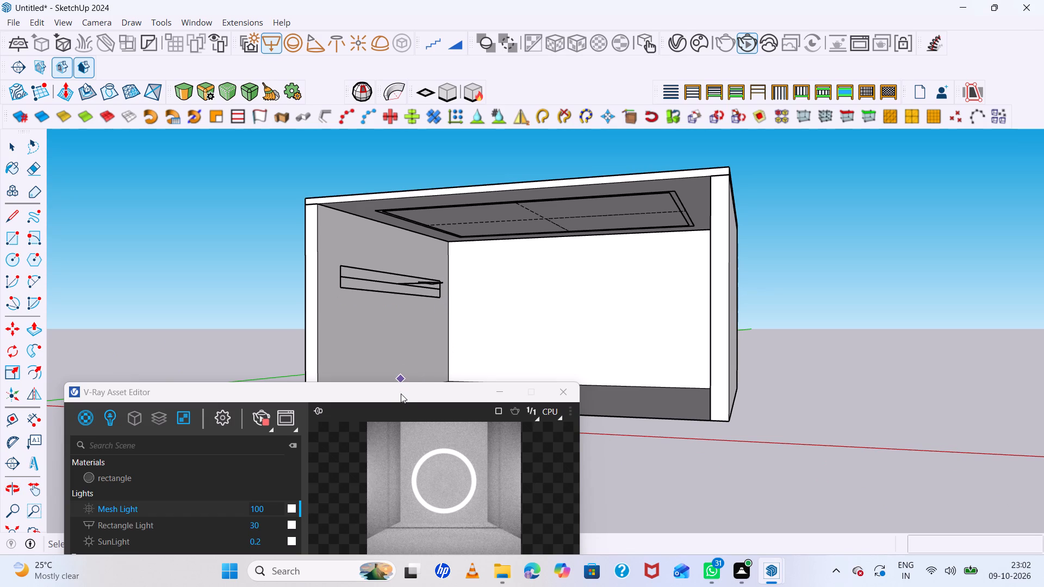
{"action": "key", "text": "space"}
Set the Rectangle Light's intensity to 100.
{"action": "left_click", "coordinate": [402, 395]}
{"action": "left_click_drag", "start_coordinate": [415, 400], "coordinate": [555, 236]}
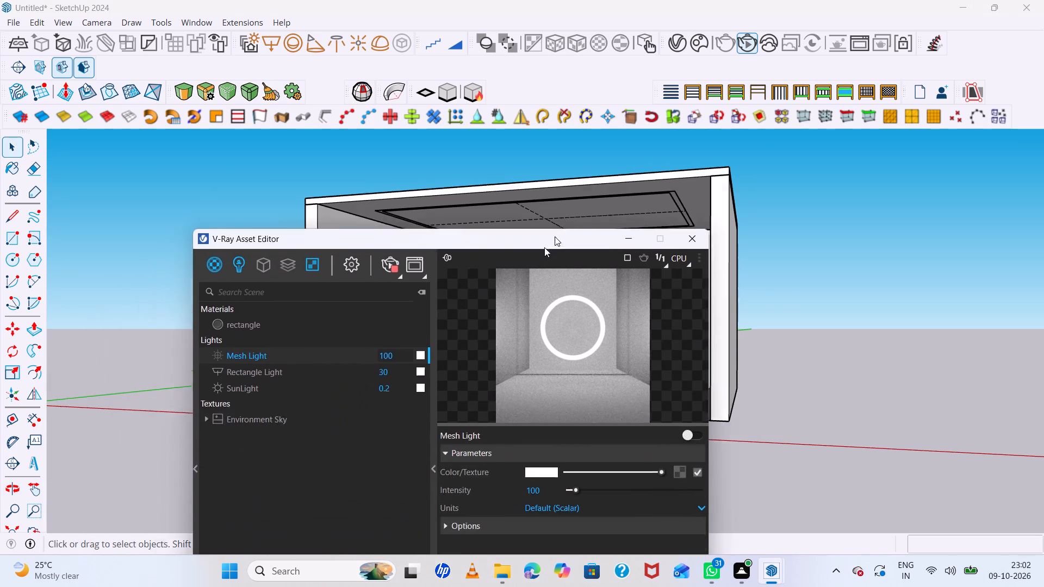
{"action": "left_click_drag", "start_coordinate": [555, 236], "coordinate": [601, 180]}
{"action": "scroll", "coordinate": [363, 293], "scroll_direction": "up", "scroll_amount": 3}
{"action": "left_click", "coordinate": [341, 307]}
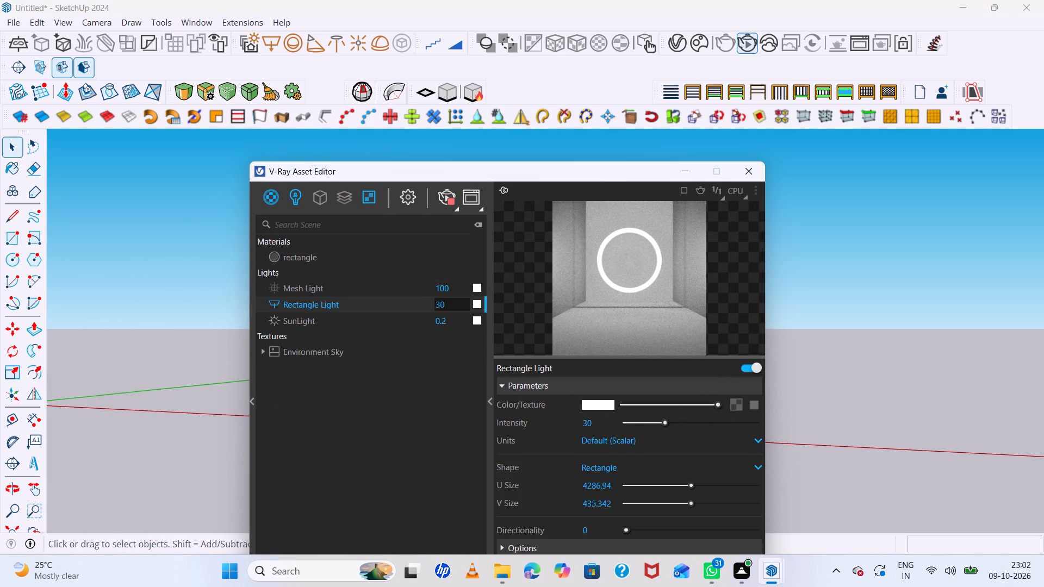
{"action": "left_click", "coordinate": [452, 304]}
{"action": "key", "text": "BackSpace"}
{"action": "key", "text": "BackSpace"}
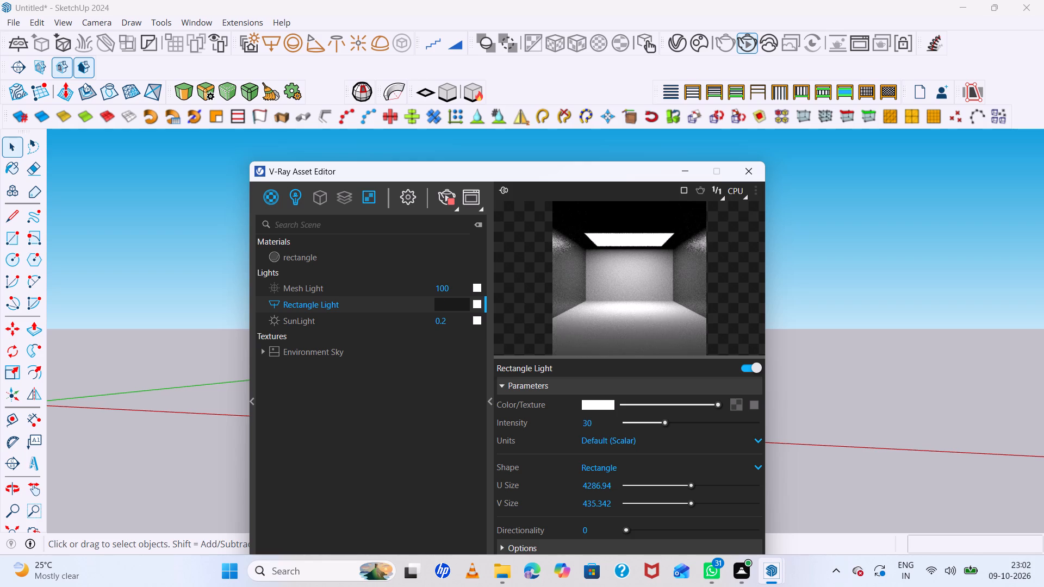
{"action": "type", "text": "100"}
{"action": "left_click", "coordinate": [851, 229]}
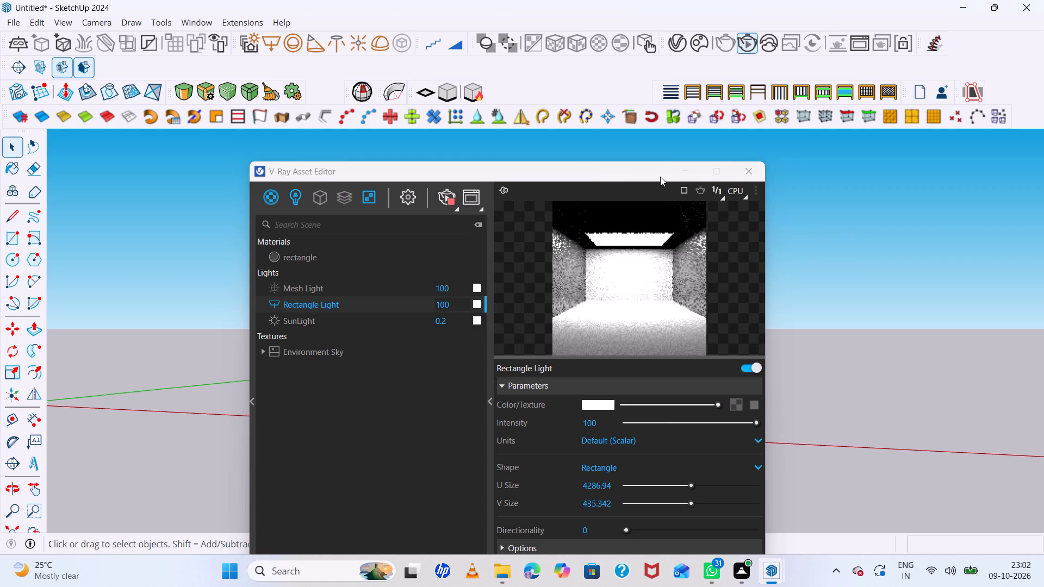
Bring up the frame buffer and examine the wall-mounted rectangle light's effect on the room, close up and as a whole.
{"action": "left_click_drag", "start_coordinate": [660, 177], "coordinate": [304, 209]}
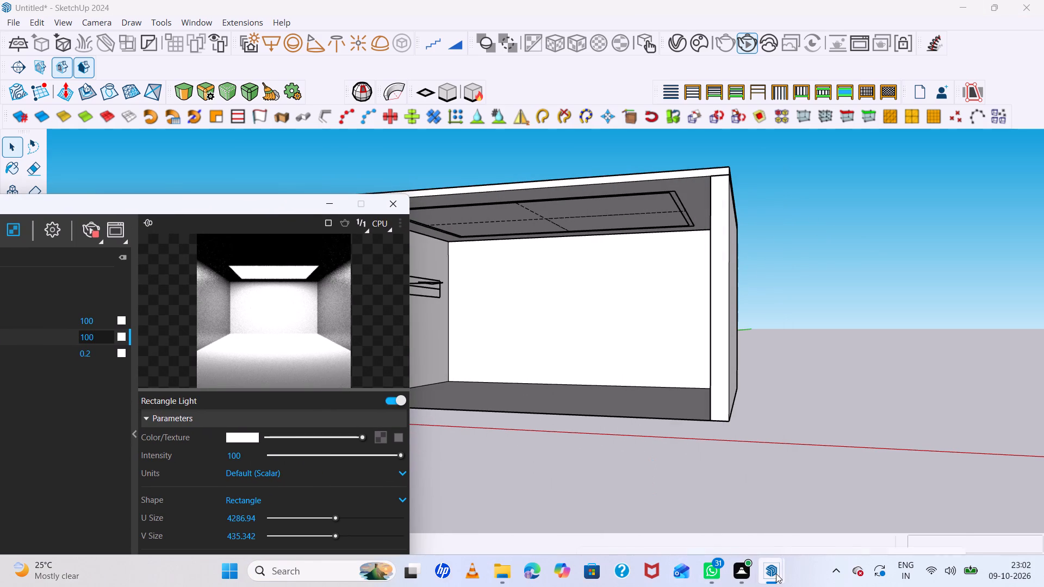
{"action": "left_click", "coordinate": [776, 573]}
{"action": "left_click", "coordinate": [875, 497]}
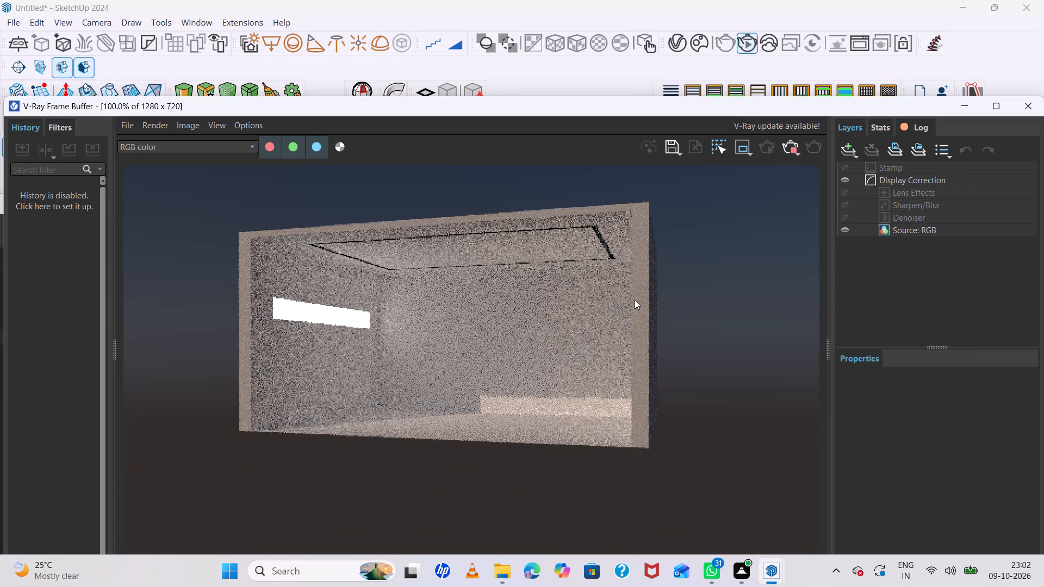
{"action": "middle_click_drag", "start_coordinate": [334, 364], "coordinate": [388, 417]}
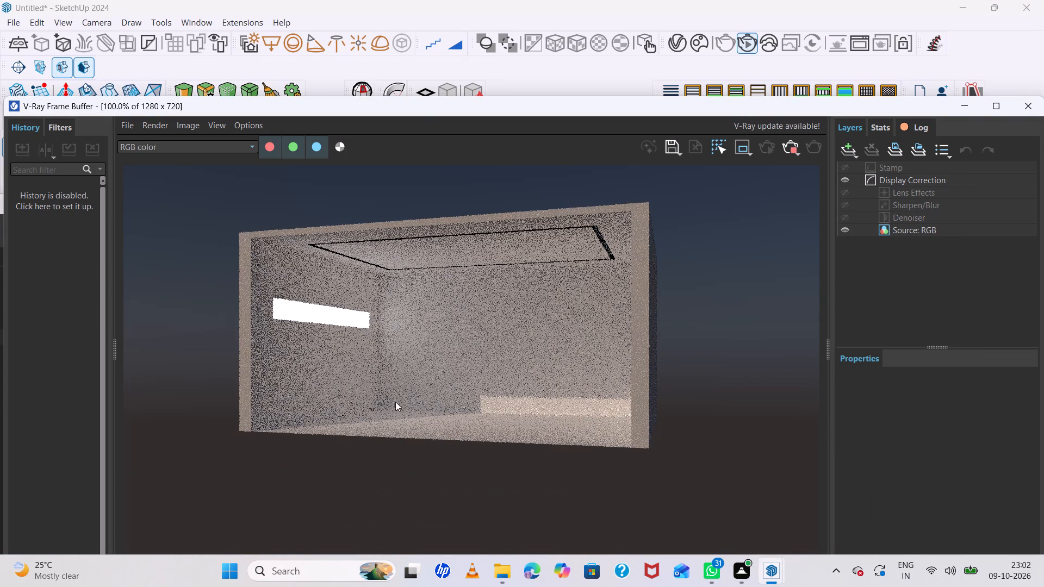
{"action": "scroll", "coordinate": [397, 394], "scroll_direction": "down", "scroll_amount": 4}
{"action": "scroll", "coordinate": [397, 389], "scroll_direction": "up", "scroll_amount": 4}
{"action": "scroll", "coordinate": [464, 380], "scroll_direction": "up", "scroll_amount": 2}
{"action": "scroll", "coordinate": [464, 378], "scroll_direction": "down", "scroll_amount": 1}
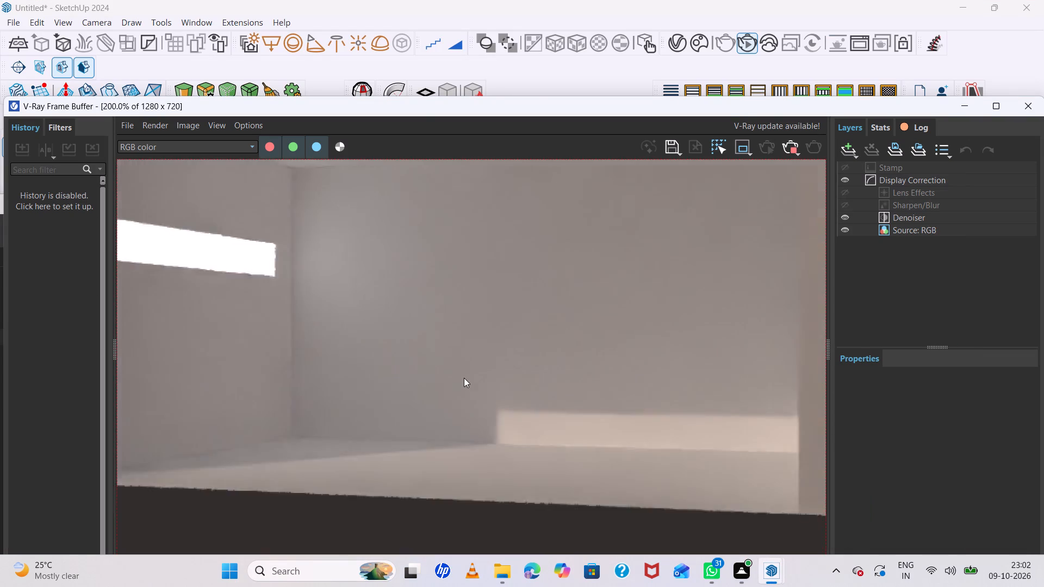
{"action": "scroll", "coordinate": [464, 378], "scroll_direction": "down", "scroll_amount": 1}
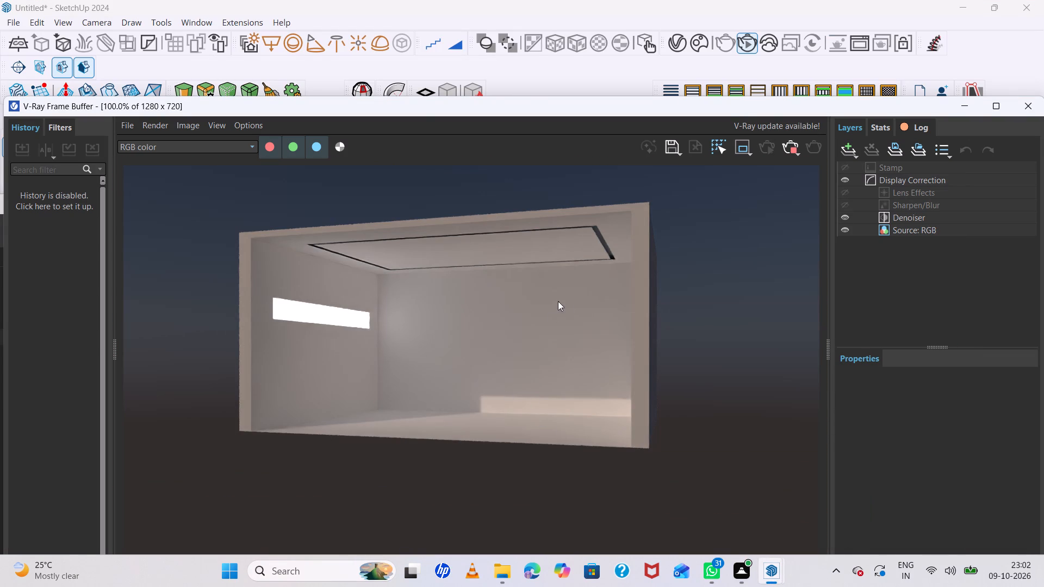
Turn off Affect Specular and Affect Reflections for the Rectangle Light and check the result in the render.
{"action": "left_click_drag", "start_coordinate": [200, 101], "coordinate": [476, 319]}
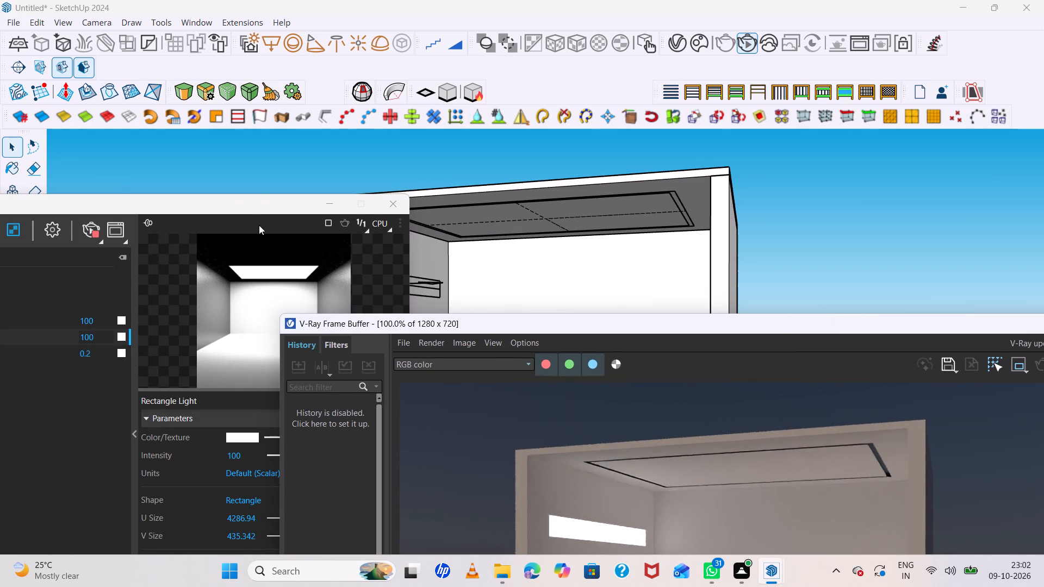
{"action": "left_click_drag", "start_coordinate": [251, 210], "coordinate": [285, 76]}
{"action": "left_click", "coordinate": [218, 455]}
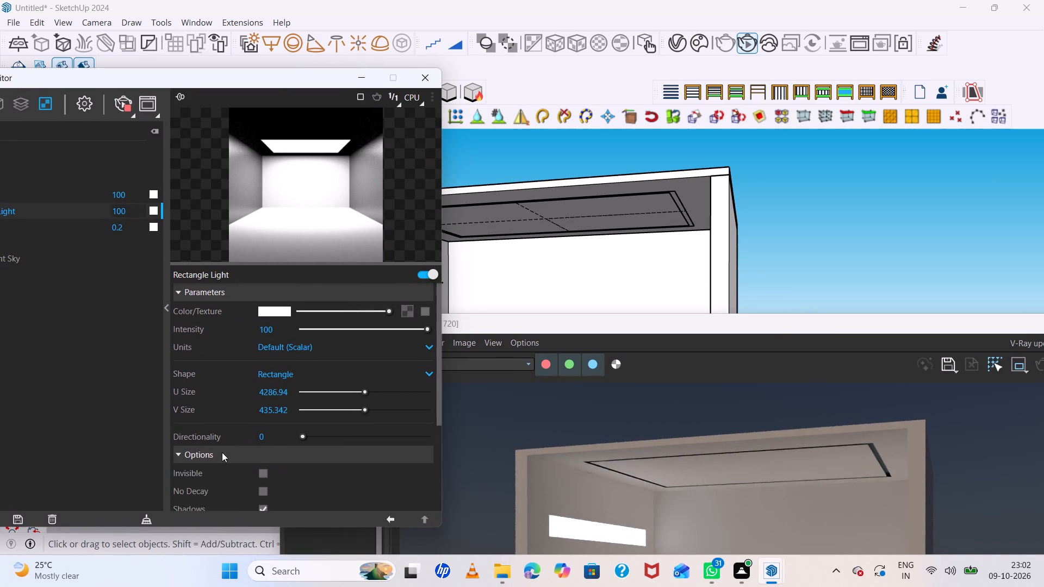
{"action": "scroll", "coordinate": [228, 453], "scroll_direction": "down", "scroll_amount": 5}
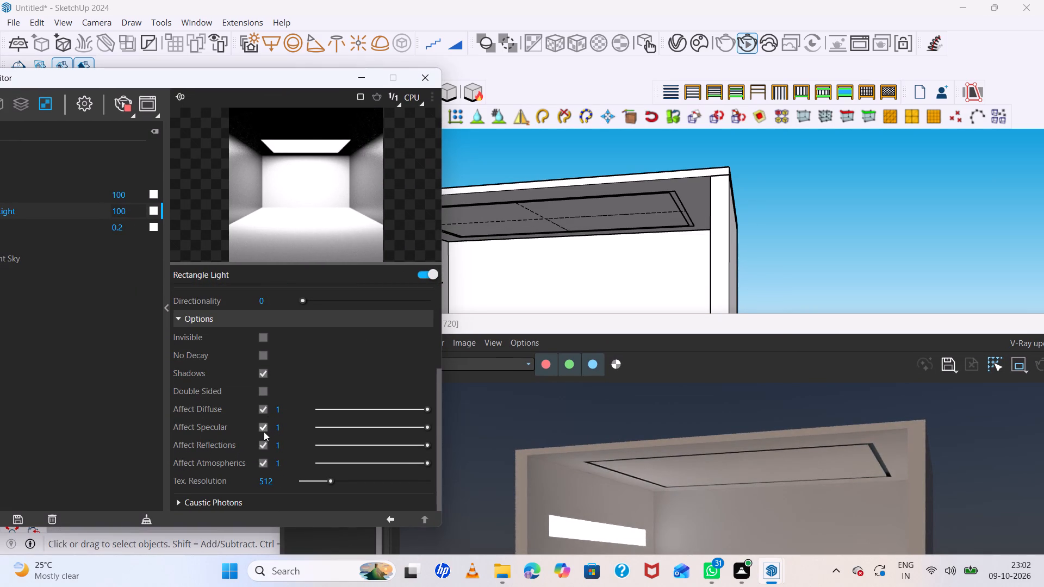
{"action": "left_click", "coordinate": [264, 429]}
{"action": "left_click", "coordinate": [263, 445]}
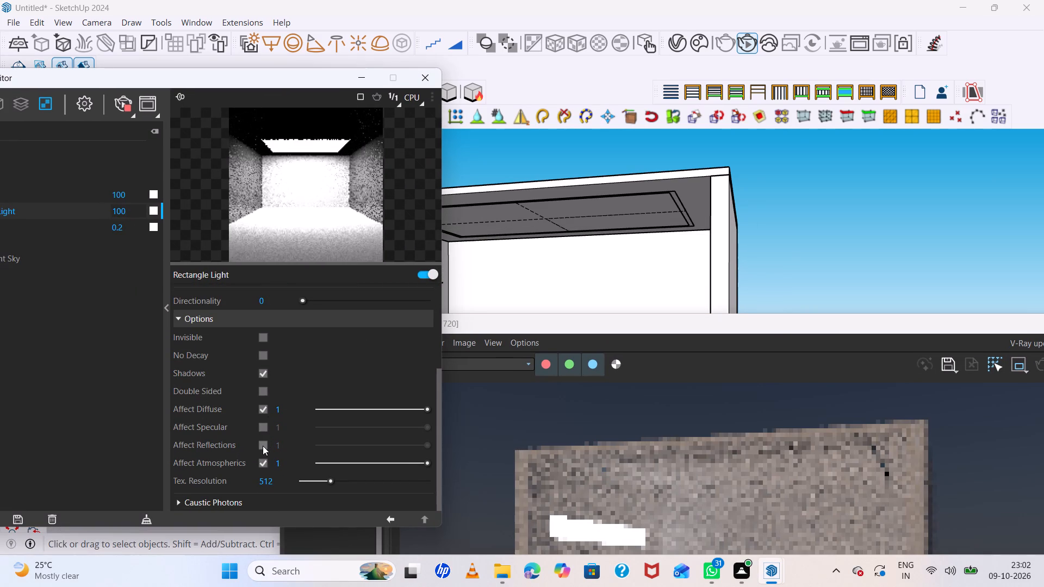
{"action": "left_click_drag", "start_coordinate": [710, 321], "coordinate": [431, 60]}
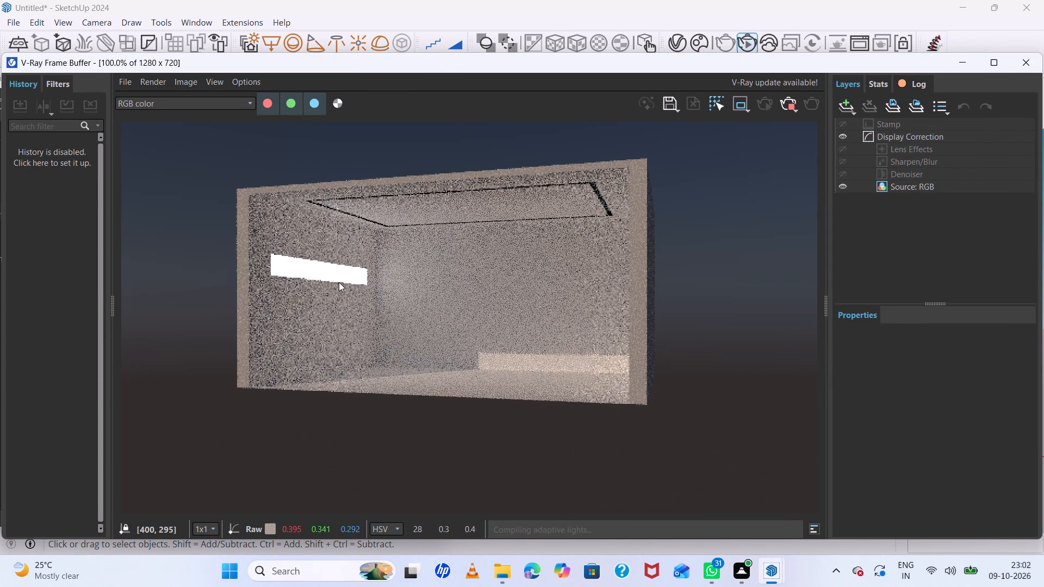
{"action": "scroll", "coordinate": [341, 285], "scroll_direction": "up", "scroll_amount": 1}
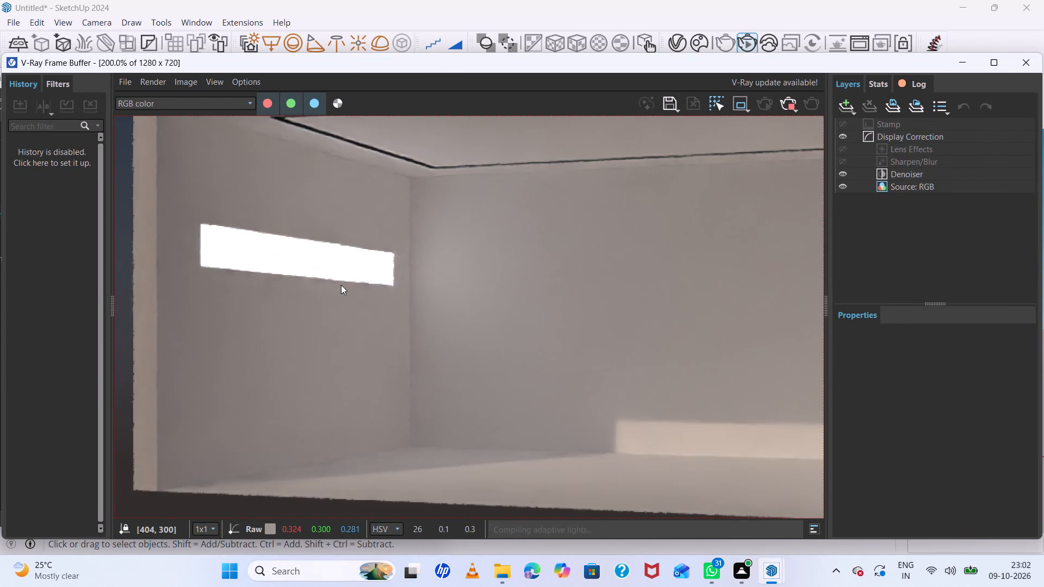
{"action": "scroll", "coordinate": [341, 285], "scroll_direction": "down", "scroll_amount": 1}
{"action": "middle_click_drag", "start_coordinate": [474, 358], "coordinate": [508, 402]}
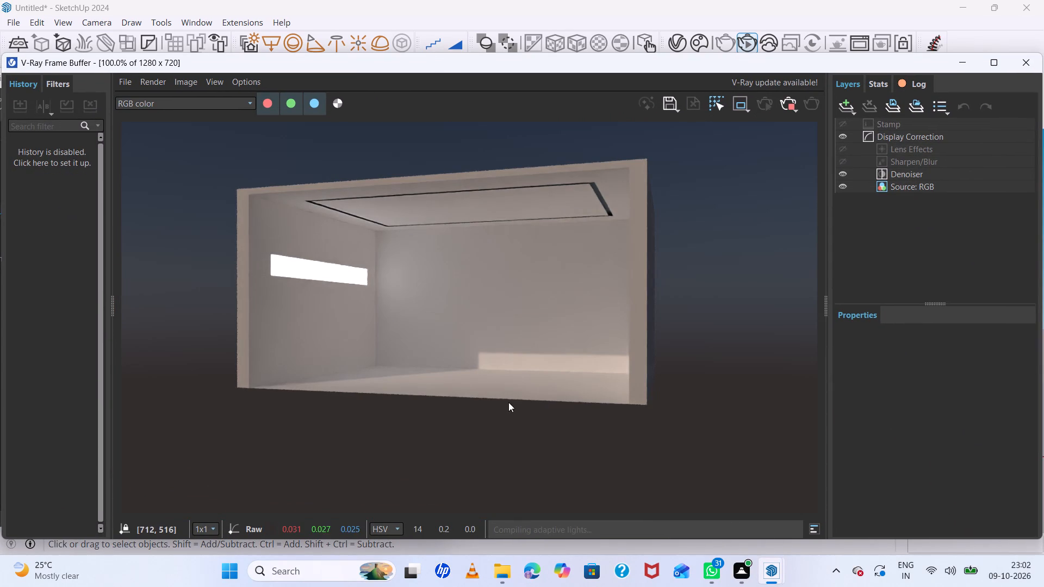
{"action": "middle_click_drag", "start_coordinate": [508, 402], "coordinate": [509, 402]}
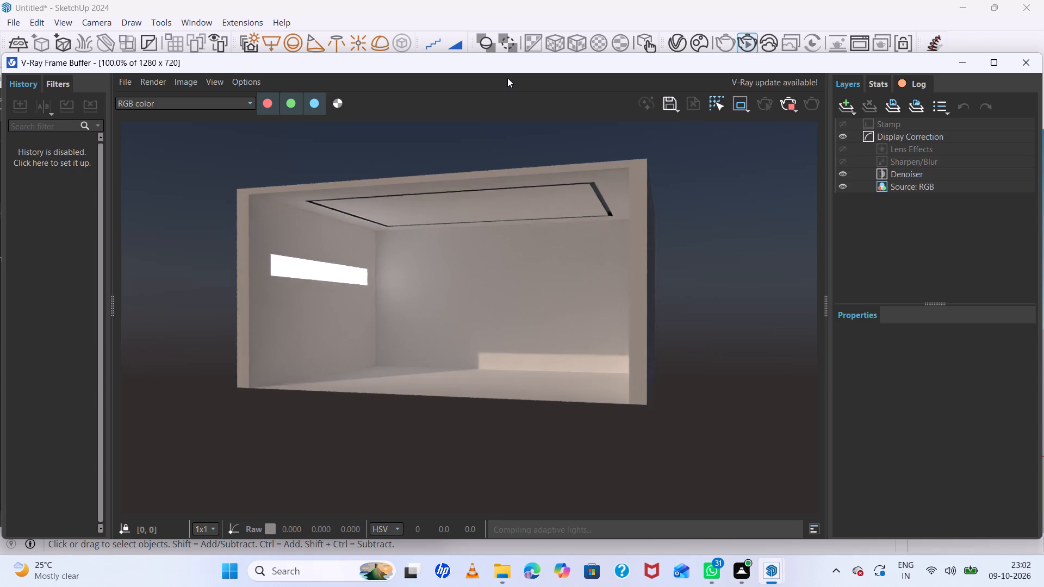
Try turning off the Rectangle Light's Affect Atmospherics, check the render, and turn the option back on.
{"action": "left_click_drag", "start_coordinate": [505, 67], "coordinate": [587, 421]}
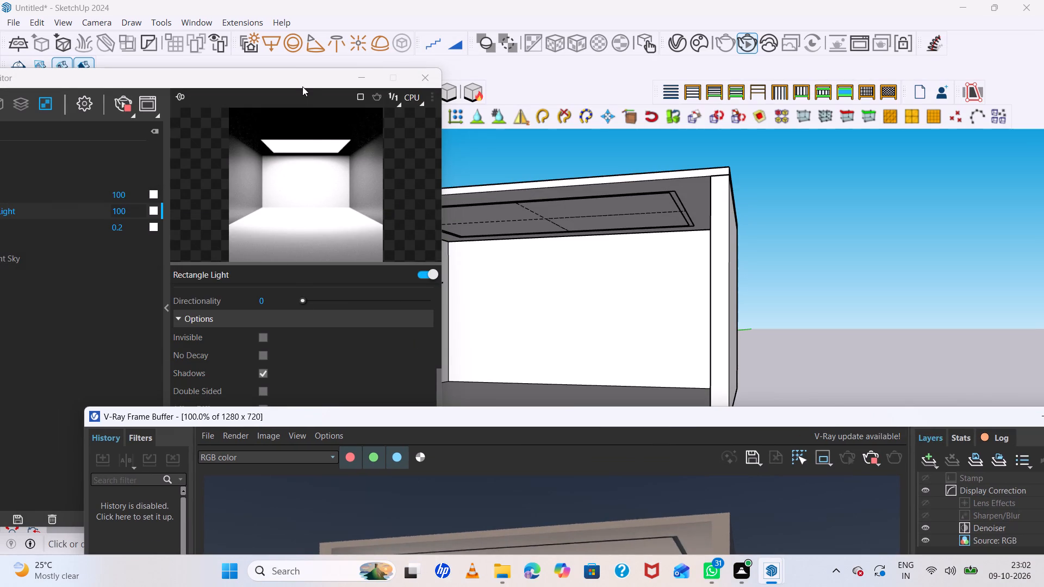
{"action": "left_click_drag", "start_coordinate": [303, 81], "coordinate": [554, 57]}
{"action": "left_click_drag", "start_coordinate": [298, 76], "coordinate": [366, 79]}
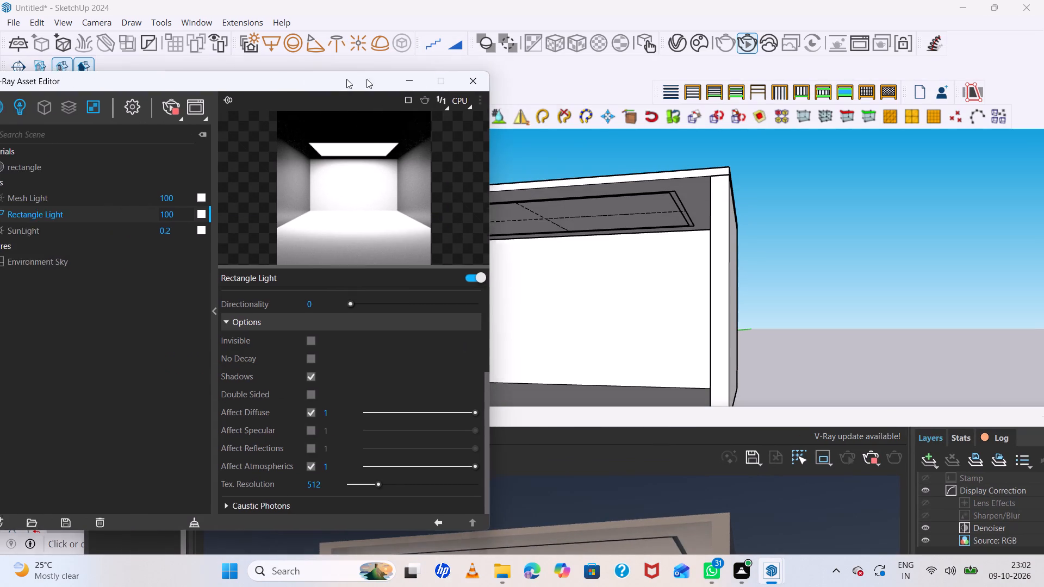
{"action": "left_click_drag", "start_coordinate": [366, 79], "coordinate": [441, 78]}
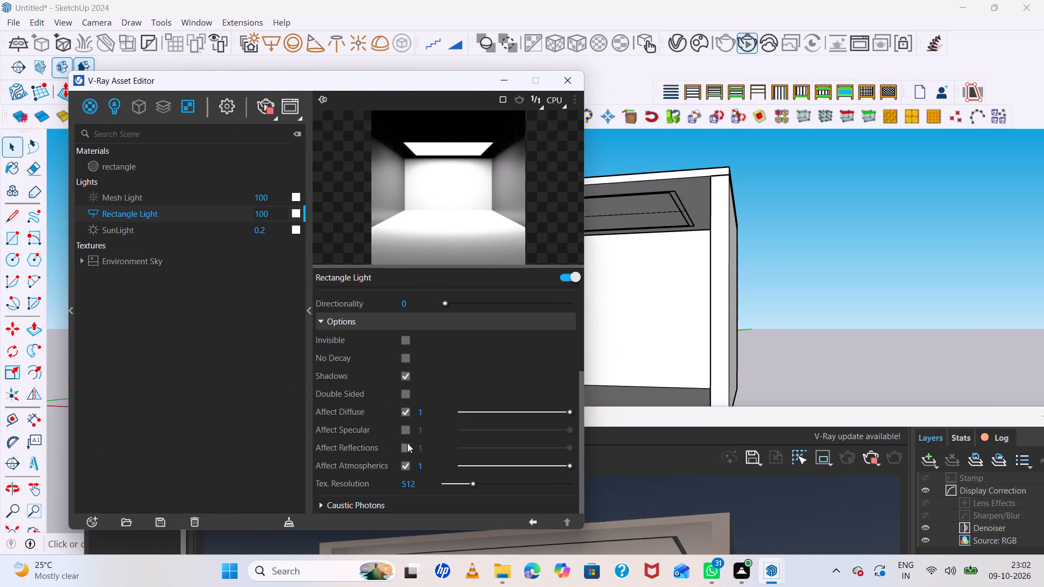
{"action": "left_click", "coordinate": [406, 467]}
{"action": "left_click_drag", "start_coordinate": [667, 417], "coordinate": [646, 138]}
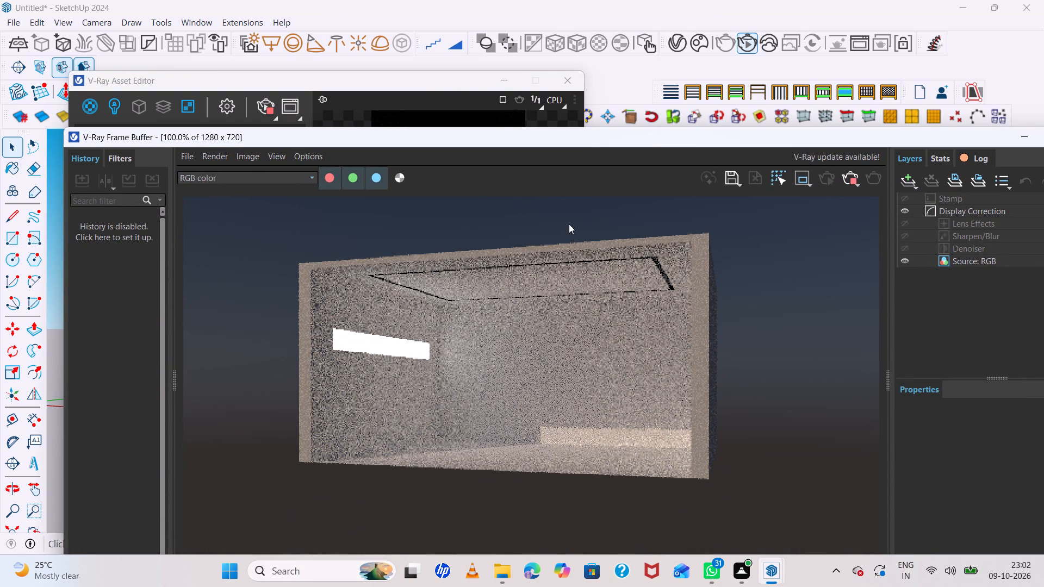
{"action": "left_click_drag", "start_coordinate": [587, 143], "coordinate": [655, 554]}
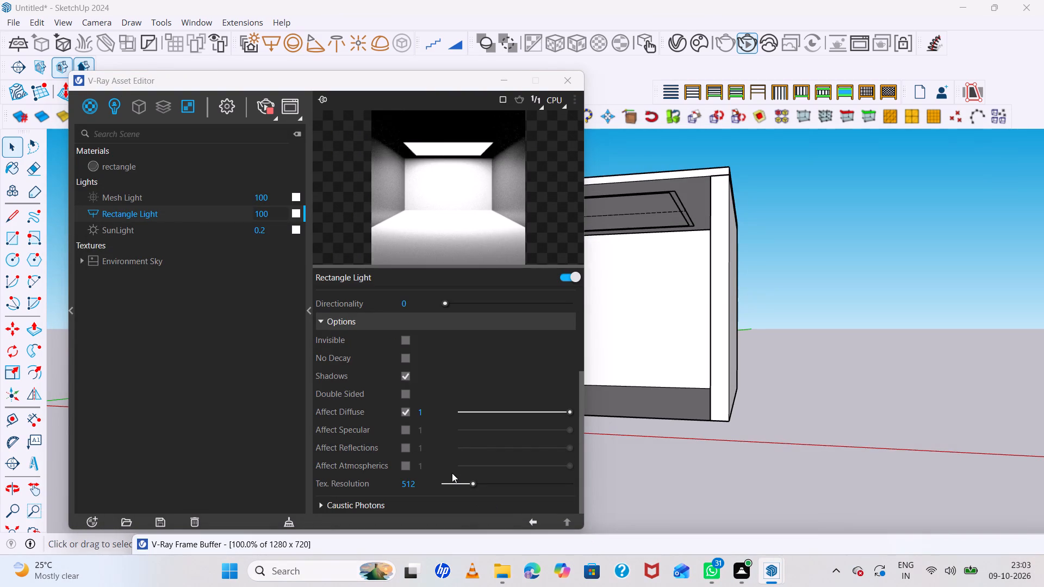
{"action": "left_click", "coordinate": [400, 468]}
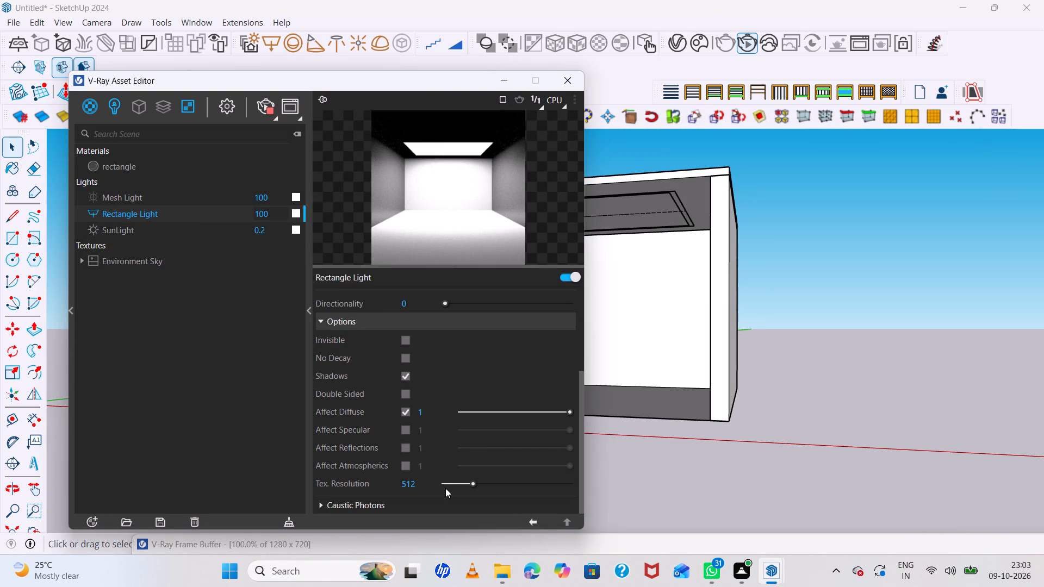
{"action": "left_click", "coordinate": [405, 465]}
Switch the Mesh Light back on and view it together with the rectangle light in the frame buffer.
{"action": "left_click", "coordinate": [93, 196]}
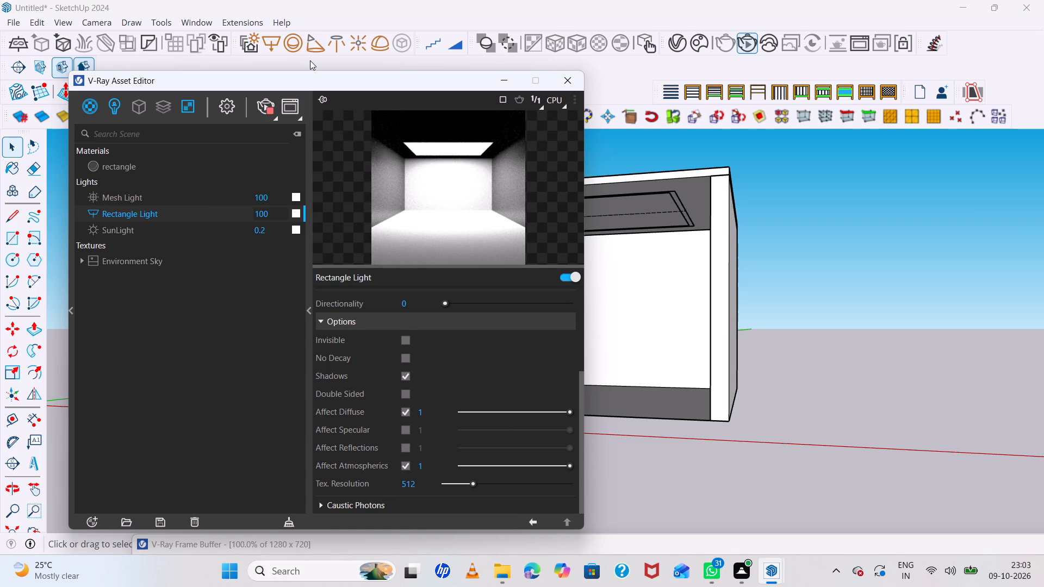
{"action": "left_click", "coordinate": [773, 563]}
{"action": "left_click", "coordinate": [861, 497]}
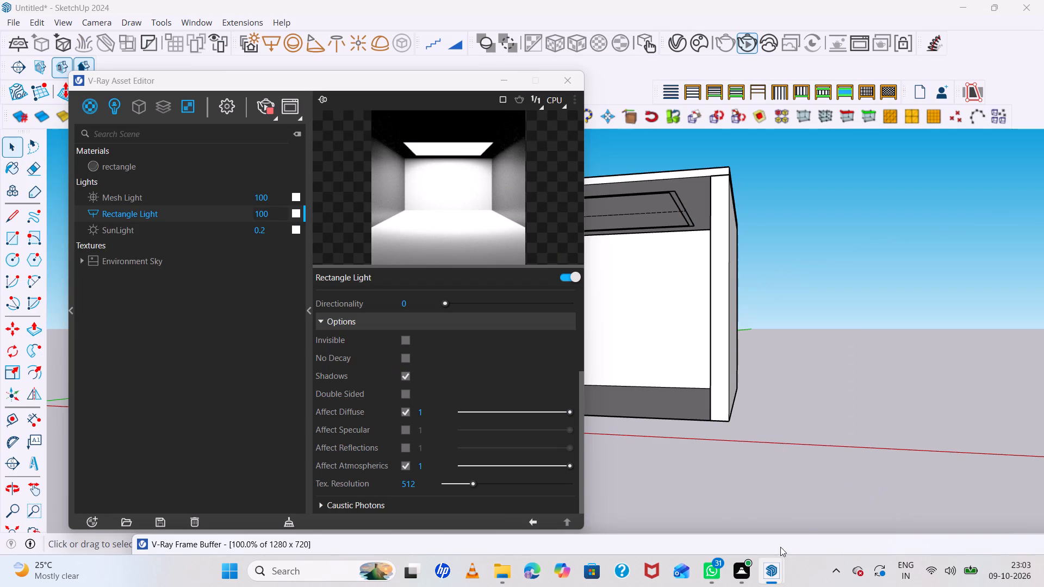
{"action": "left_click_drag", "start_coordinate": [730, 537], "coordinate": [664, 288]}
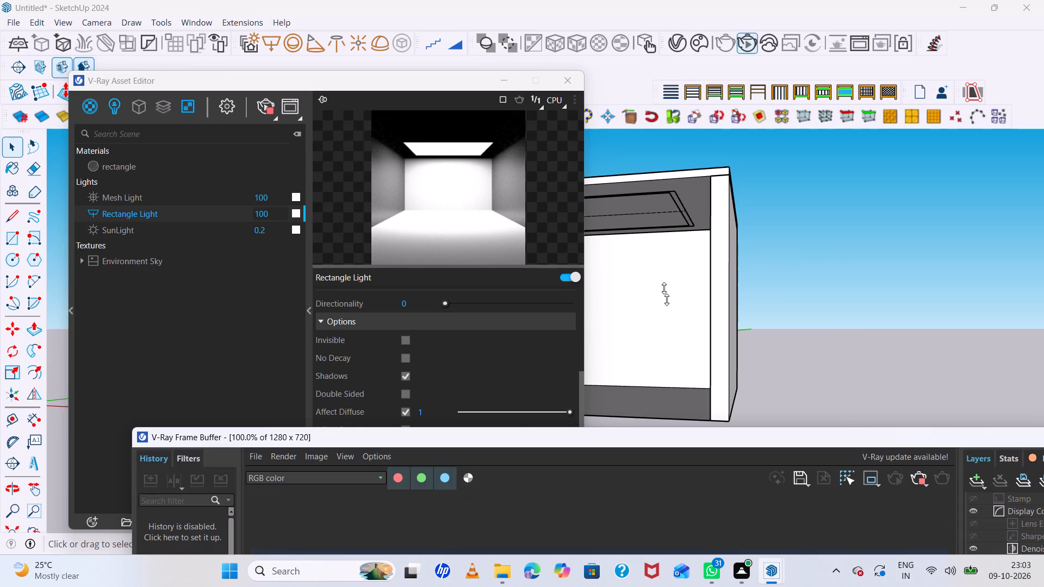
{"action": "left_click_drag", "start_coordinate": [664, 288], "coordinate": [642, 205]}
{"action": "left_click_drag", "start_coordinate": [705, 436], "coordinate": [643, 185]}
{"action": "scroll", "coordinate": [445, 424], "scroll_direction": "down", "scroll_amount": 1}
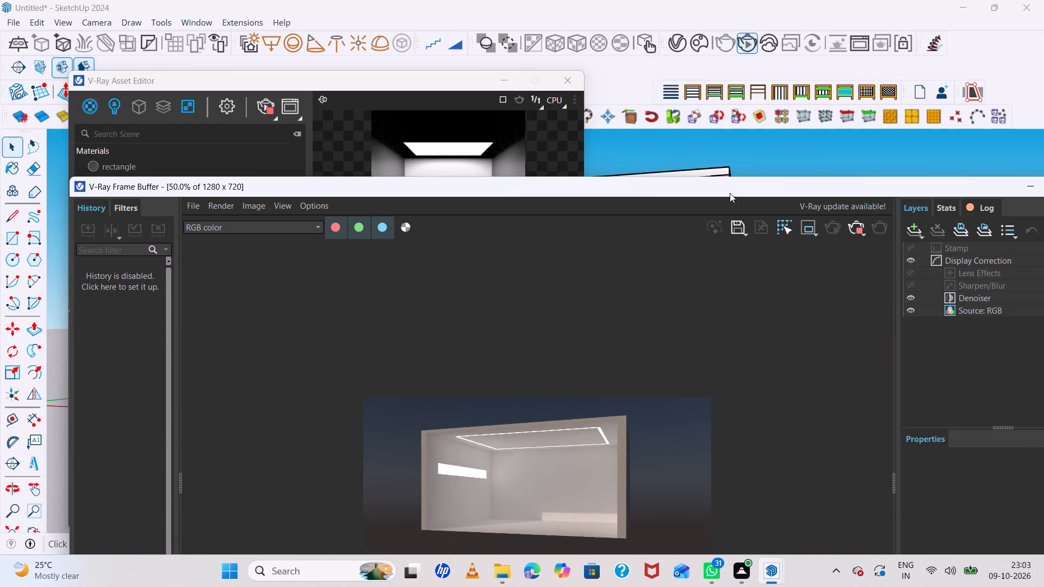
Show the Lens Effects layer's properties in the frame buffer and enlarge the area that displays them.
{"action": "left_click_drag", "start_coordinate": [922, 188], "coordinate": [627, 84]}
{"action": "left_click", "coordinate": [627, 84]}
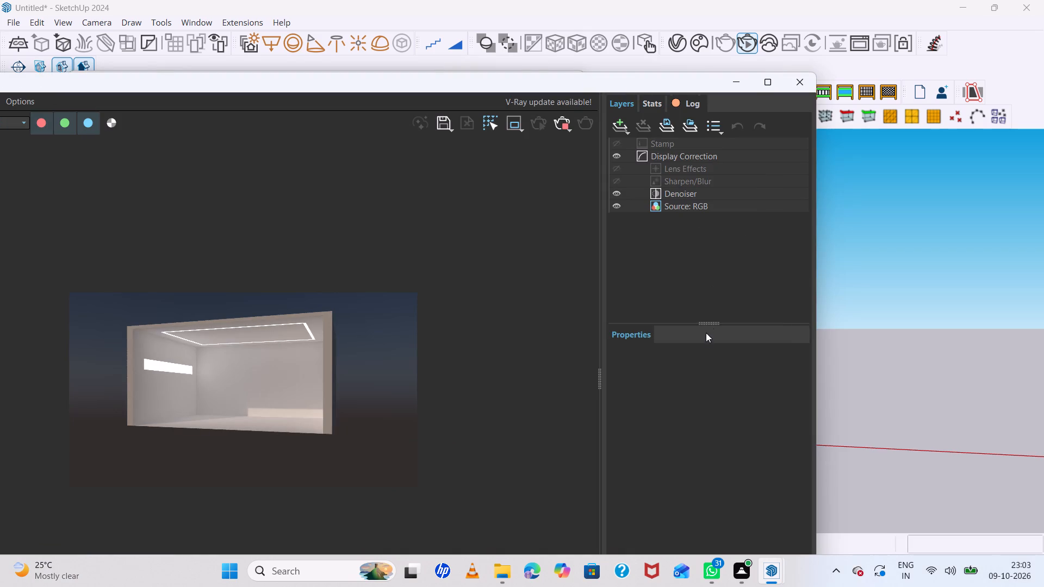
{"action": "left_click", "coordinate": [709, 321]}
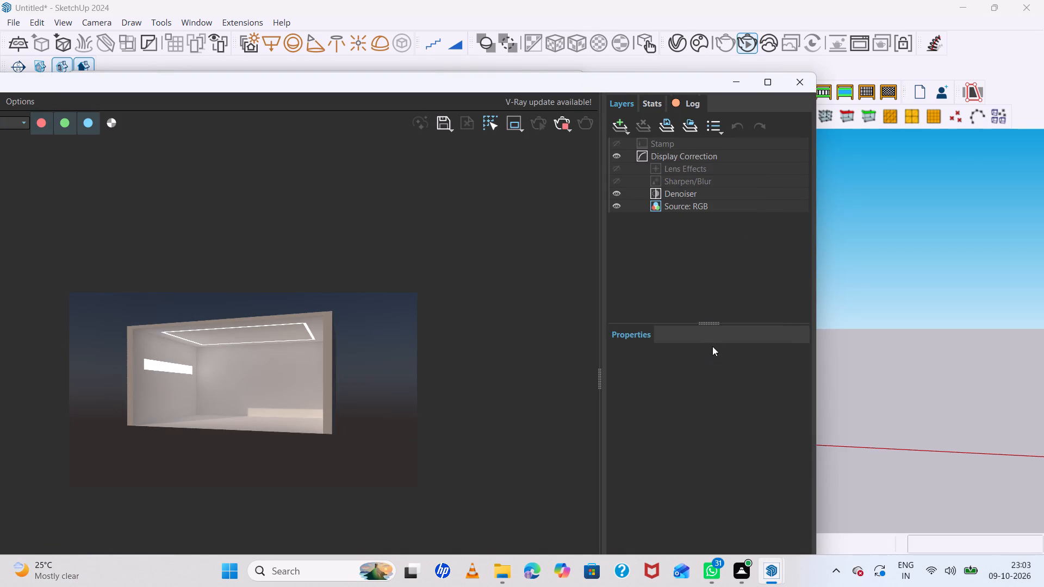
{"action": "left_click", "coordinate": [711, 333]}
{"action": "left_click", "coordinate": [632, 328]}
{"action": "left_click", "coordinate": [637, 334]}
{"action": "left_click_drag", "start_coordinate": [711, 321], "coordinate": [722, 457]}
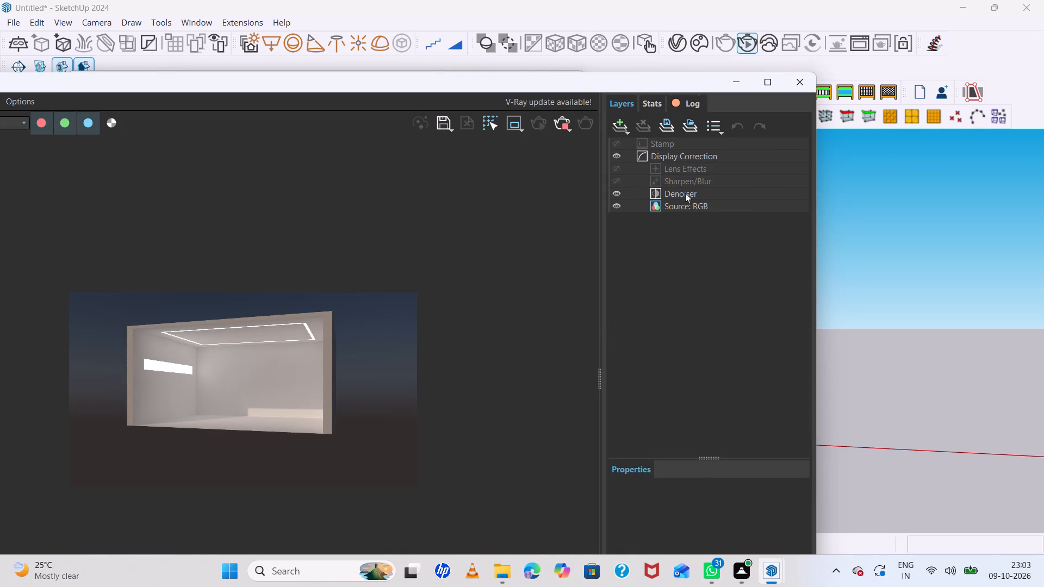
{"action": "left_click", "coordinate": [686, 170]}
{"action": "left_click", "coordinate": [686, 169]}
{"action": "scroll", "coordinate": [625, 291], "scroll_direction": "down", "scroll_amount": 3}
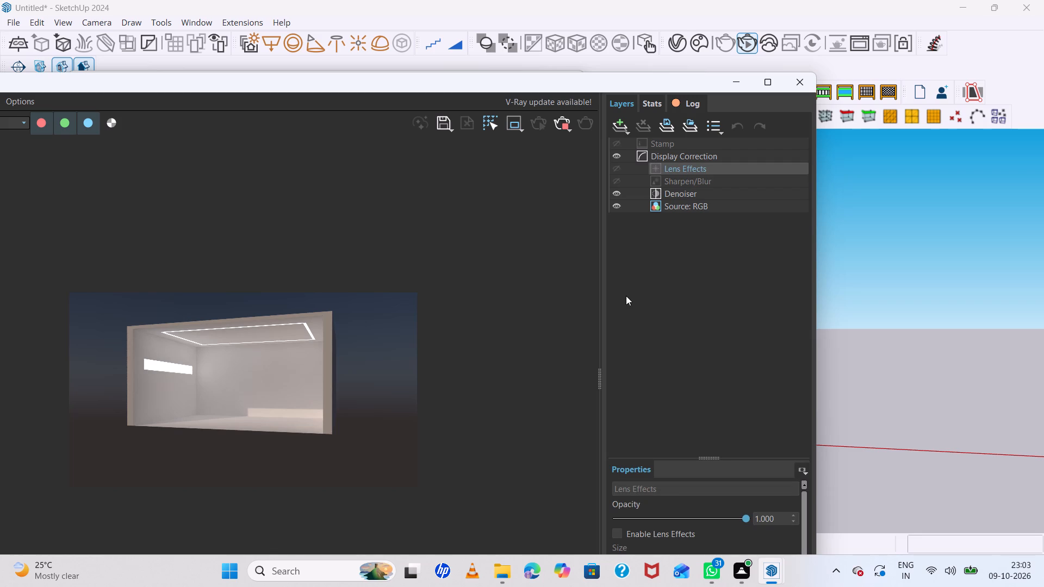
{"action": "scroll", "coordinate": [626, 296], "scroll_direction": "down", "scroll_amount": 3}
{"action": "left_click_drag", "start_coordinate": [710, 455], "coordinate": [682, 222]}
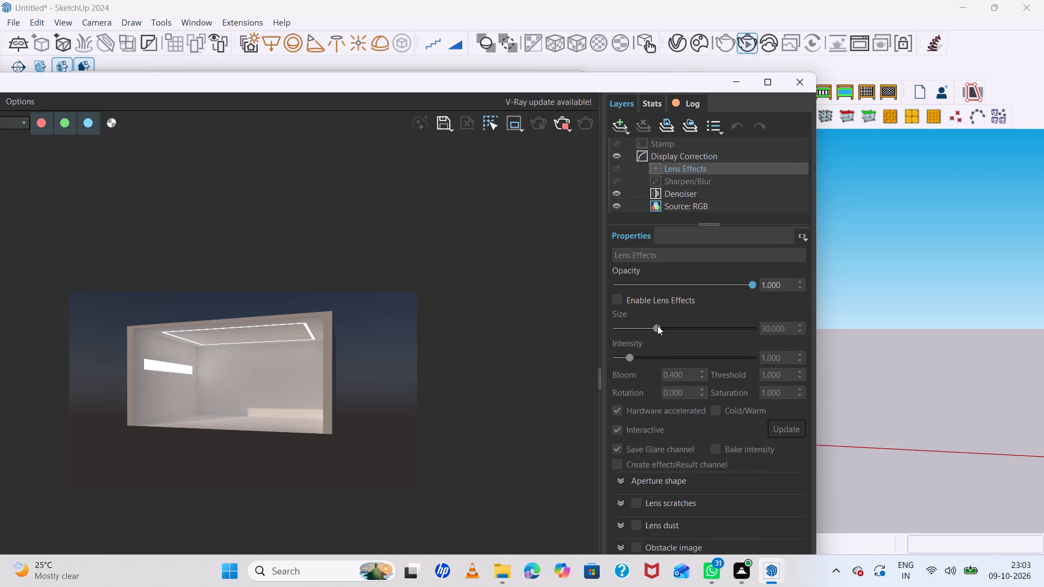
Enable Lens Effects on the render and set their size to about 61.5.
{"action": "left_click_drag", "start_coordinate": [657, 326], "coordinate": [637, 330]}
{"action": "left_click_drag", "start_coordinate": [656, 324], "coordinate": [712, 325]}
{"action": "left_click_drag", "start_coordinate": [654, 327], "coordinate": [682, 328]}
{"action": "left_click", "coordinate": [619, 298]}
{"action": "left_click_drag", "start_coordinate": [654, 326], "coordinate": [696, 324]}
{"action": "left_click", "coordinate": [696, 324]}
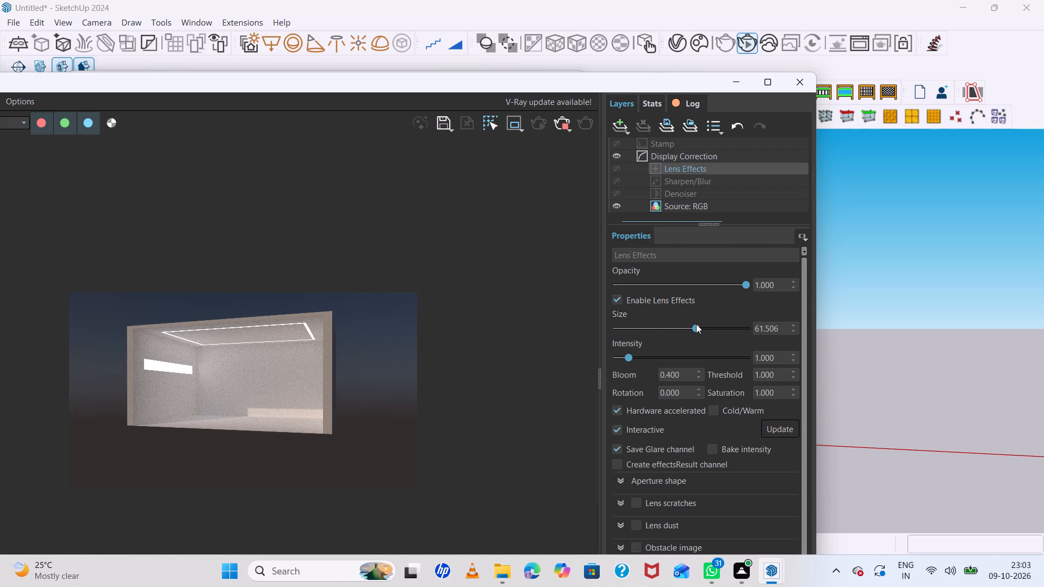
Try Lens Effects intensities of about 7.6 and 3.3, and settle on about 0.25.
{"action": "left_click_drag", "start_coordinate": [629, 355], "coordinate": [629, 355]}
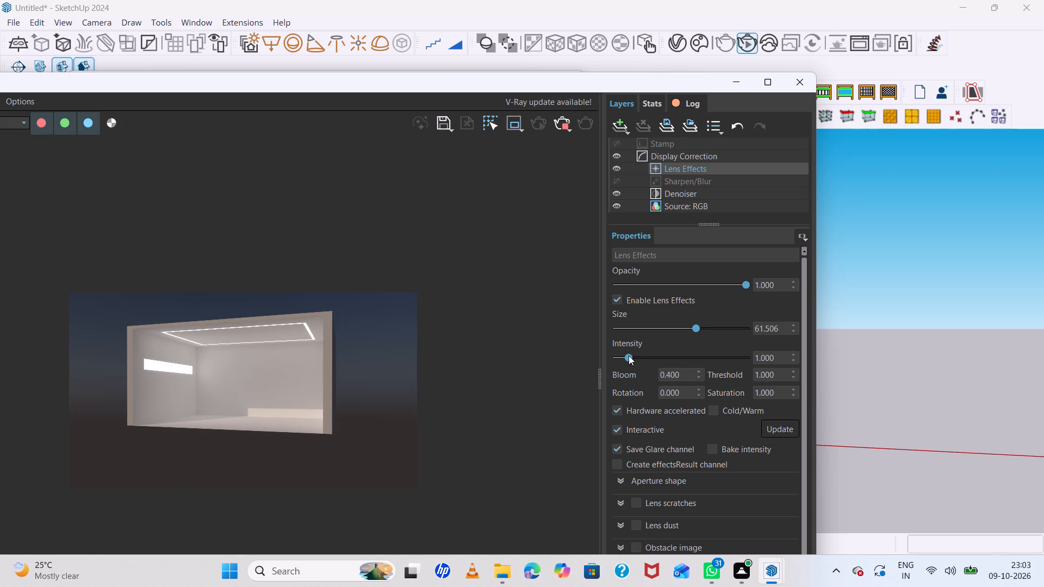
{"action": "left_click_drag", "start_coordinate": [629, 355], "coordinate": [714, 352]}
{"action": "left_click_drag", "start_coordinate": [714, 352], "coordinate": [700, 353]}
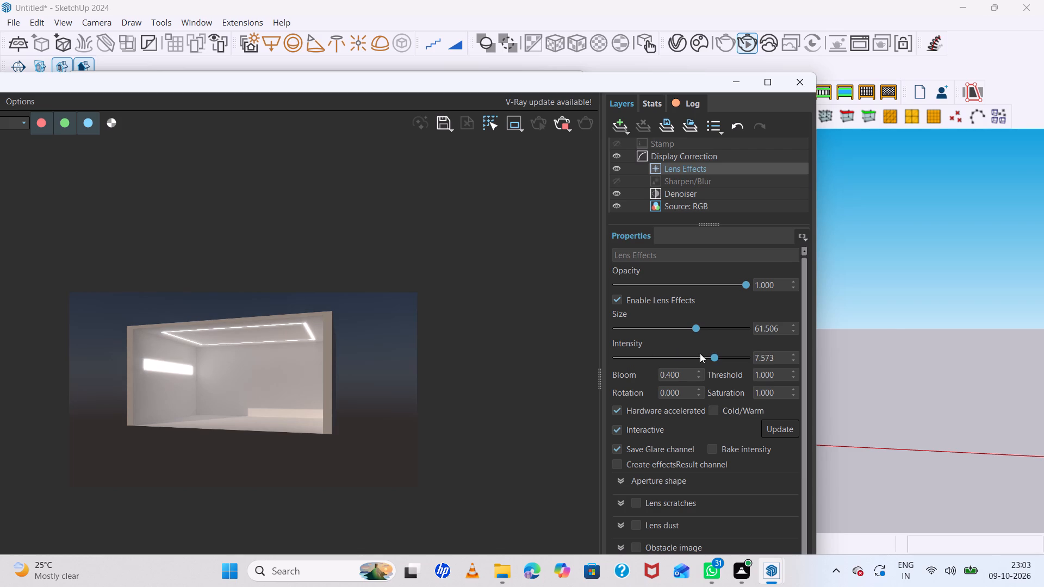
{"action": "left_click_drag", "start_coordinate": [700, 353], "coordinate": [644, 363]}
{"action": "left_click_drag", "start_coordinate": [713, 354], "coordinate": [656, 370]}
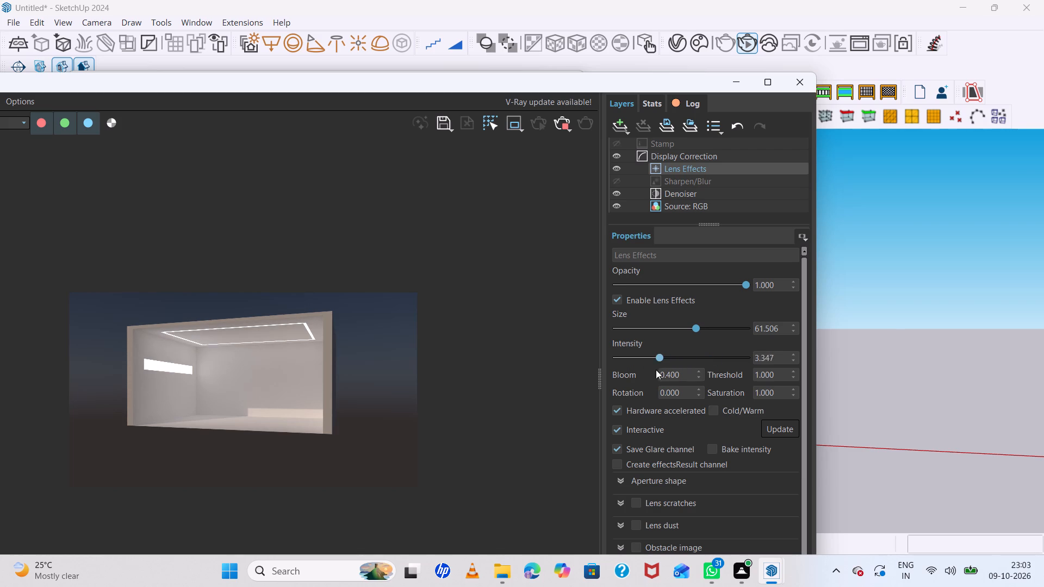
{"action": "left_click_drag", "start_coordinate": [656, 370], "coordinate": [619, 377]}
{"action": "scroll", "coordinate": [671, 422], "scroll_direction": "down", "scroll_amount": 5}
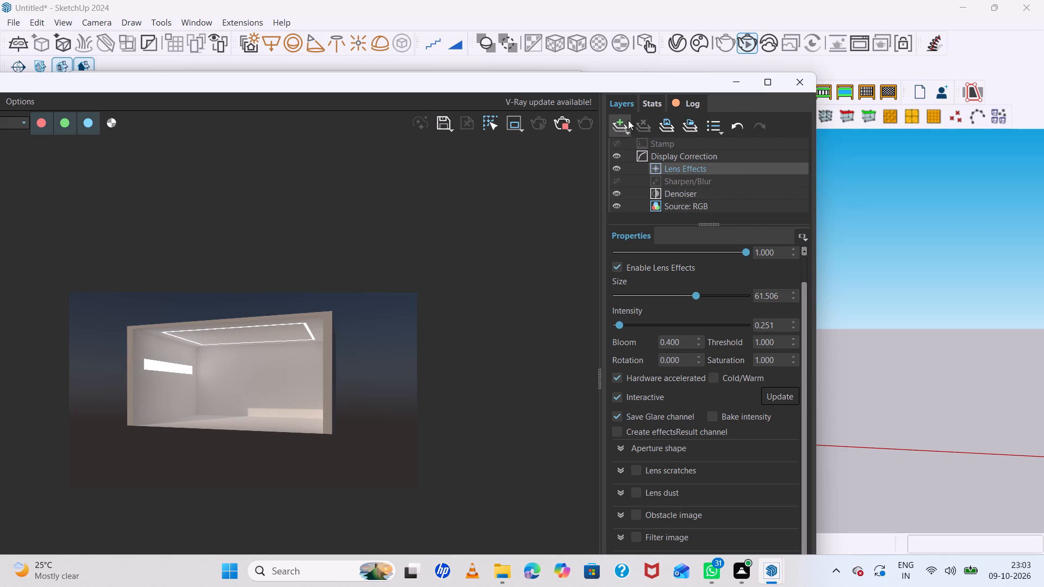
Set the Rectangle Light's colour temperature to 3500 K in the V-Ray Asset Editor.
{"action": "left_click_drag", "start_coordinate": [635, 84], "coordinate": [735, 72]}
{"action": "scroll", "coordinate": [775, 290], "scroll_direction": "up", "scroll_amount": 9}
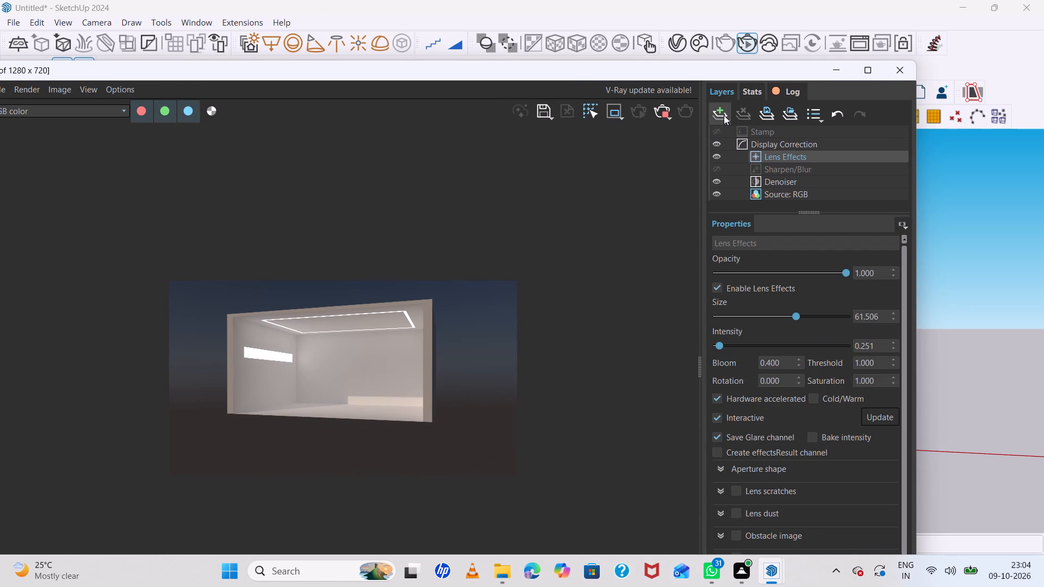
{"action": "left_click_drag", "start_coordinate": [506, 79], "coordinate": [806, 158]}
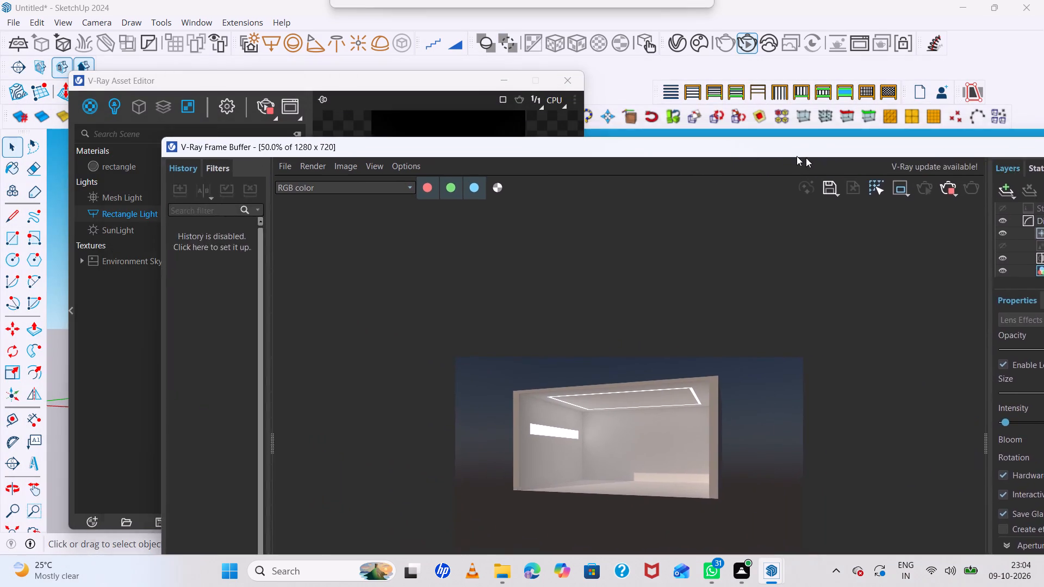
{"action": "left_click_drag", "start_coordinate": [806, 158], "coordinate": [895, 340]}
{"action": "scroll", "coordinate": [301, 128], "scroll_direction": "down", "scroll_amount": 5}
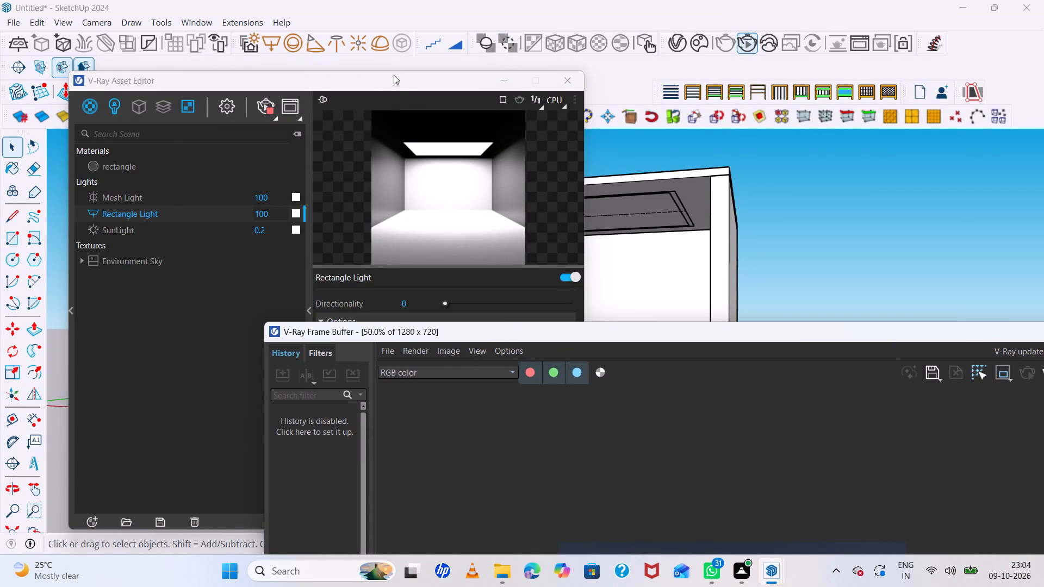
{"action": "left_click_drag", "start_coordinate": [395, 83], "coordinate": [382, 7]}
{"action": "scroll", "coordinate": [430, 292], "scroll_direction": "up", "scroll_amount": 11}
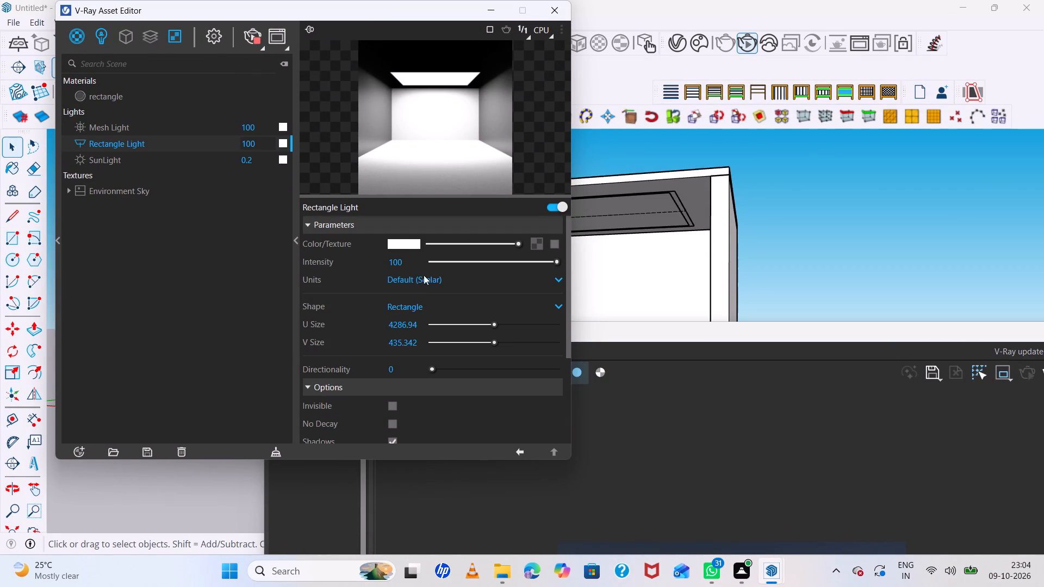
{"action": "left_click", "coordinate": [407, 243]}
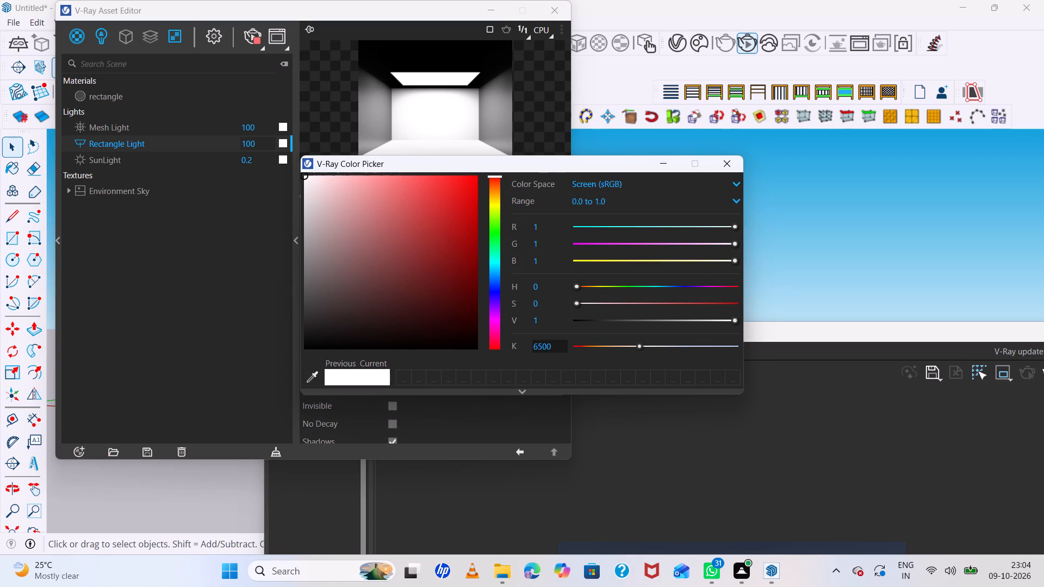
{"action": "left_click", "coordinate": [540, 347]}
{"action": "key", "text": "BackSpace"}
{"action": "key", "text": "BackSpace"}
{"action": "type", "text": "35"}
{"action": "left_click", "coordinate": [183, 299]}
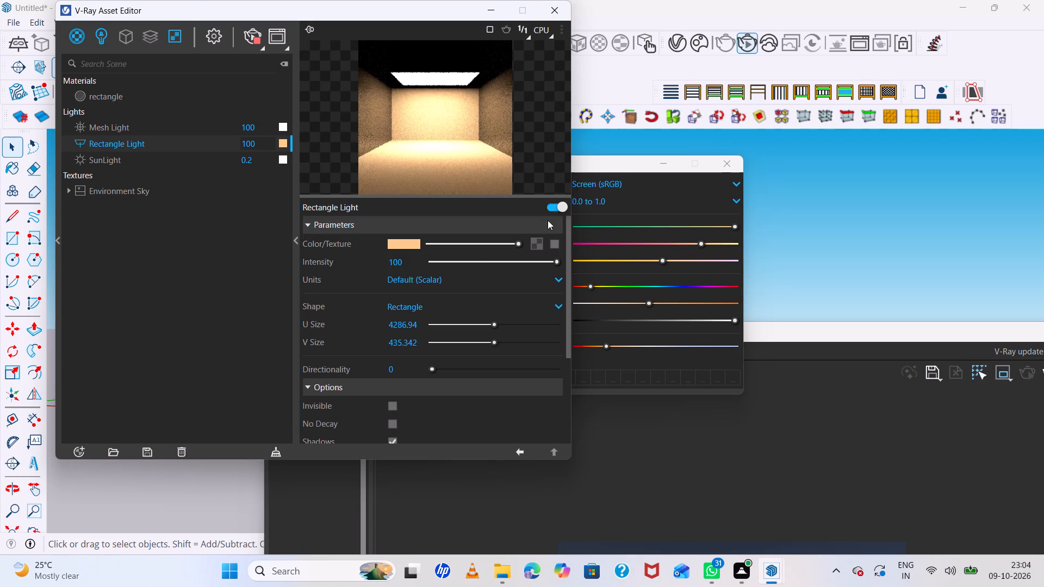
Examine the warmer rectangle light against the mesh light in the frame buffer, with the render enlarged to 100%.
{"action": "left_click_drag", "start_coordinate": [856, 338], "coordinate": [600, 47]}
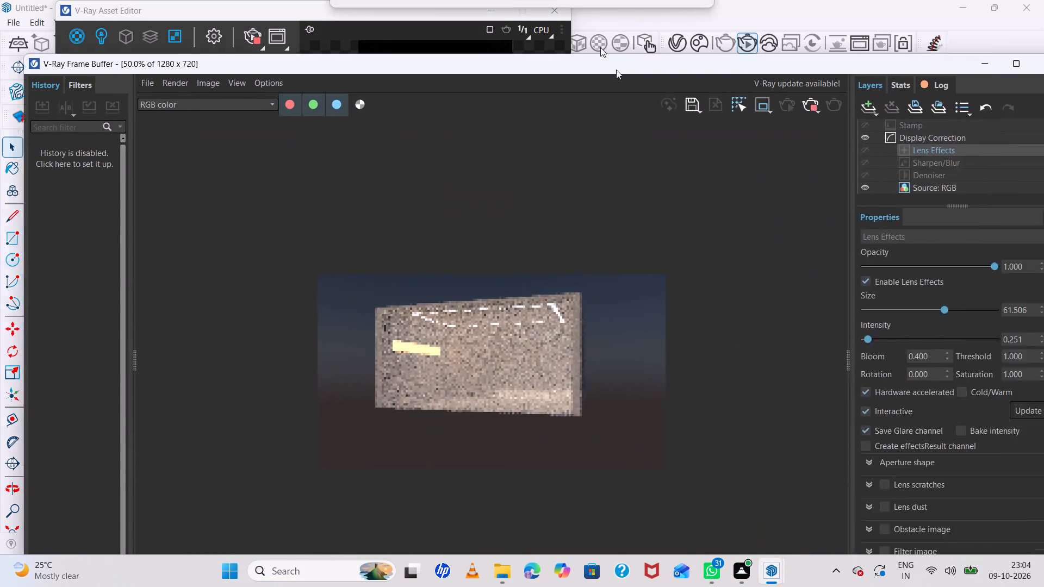
{"action": "left_click_drag", "start_coordinate": [600, 47], "coordinate": [584, 17]}
{"action": "scroll", "coordinate": [397, 315], "scroll_direction": "up", "scroll_amount": 5}
{"action": "scroll", "coordinate": [408, 310], "scroll_direction": "down", "scroll_amount": 4}
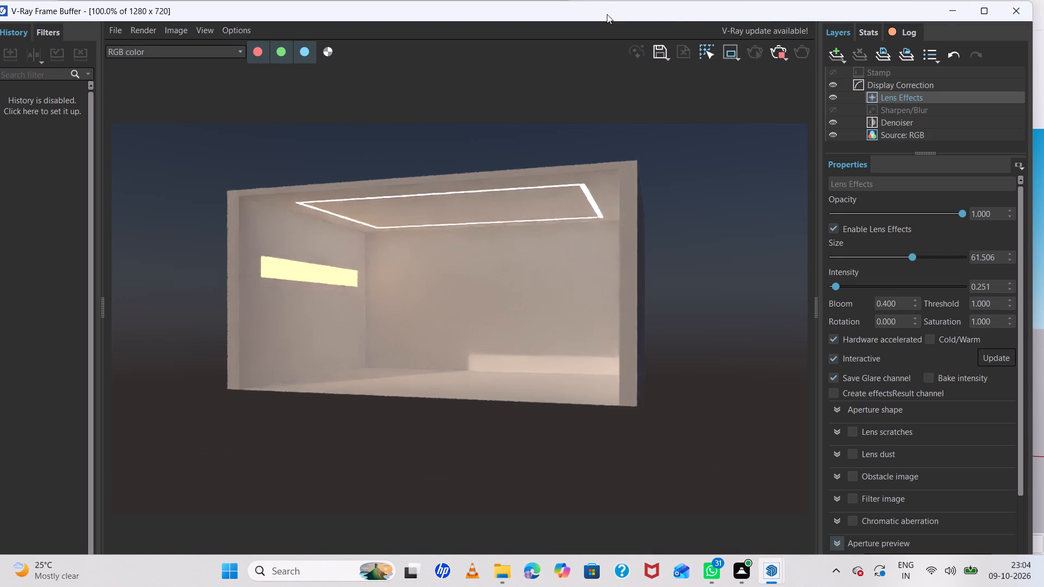
{"action": "left_click_drag", "start_coordinate": [607, 14], "coordinate": [660, 23]}
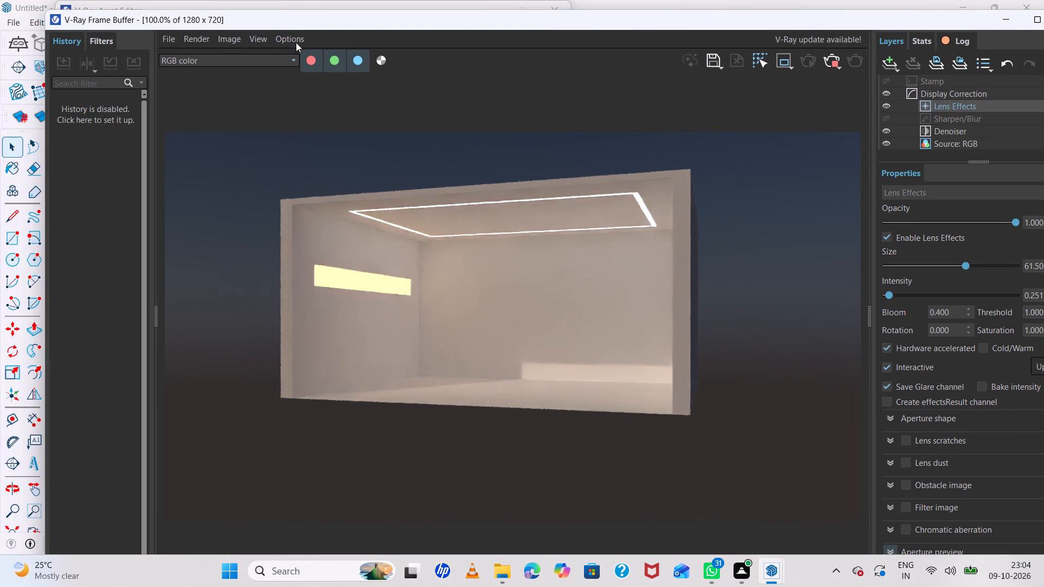
Close the colour picker and minimize the Asset Editor and the frame buffer to clear the model view.
{"action": "left_click_drag", "start_coordinate": [431, 17], "coordinate": [414, 271]}
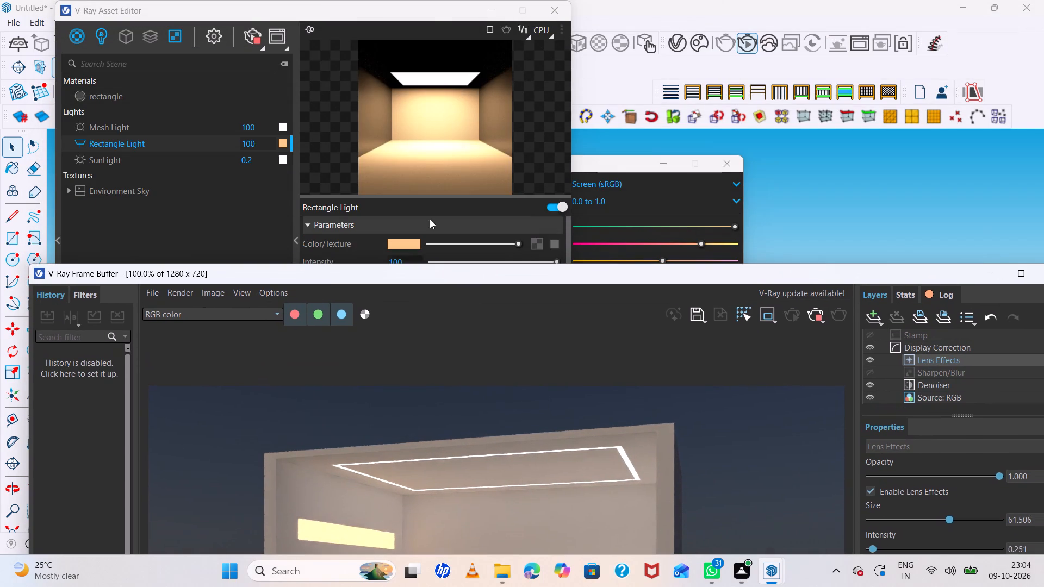
{"action": "left_click_drag", "start_coordinate": [425, 12], "coordinate": [433, 296]}
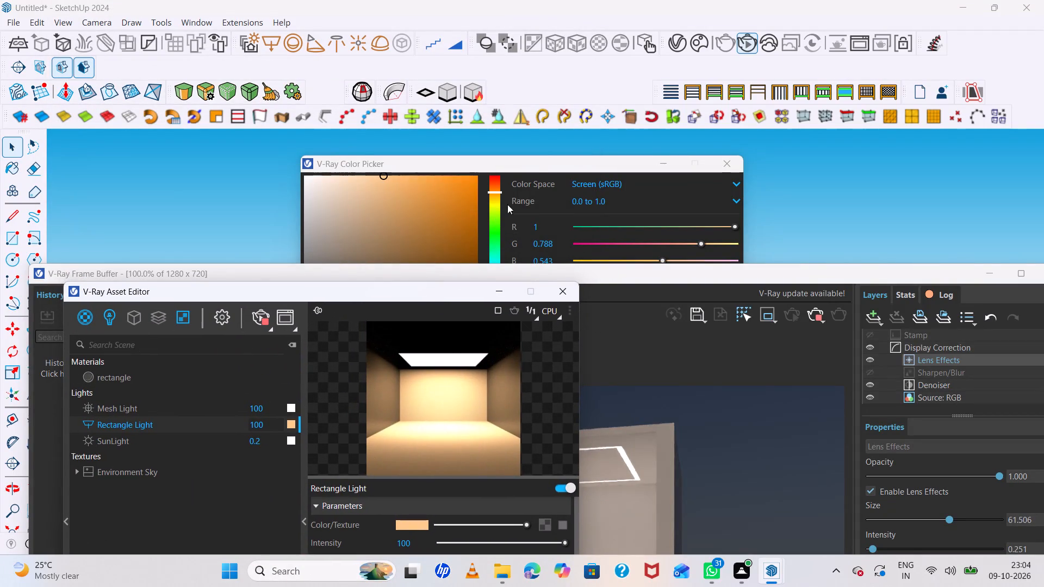
{"action": "left_click_drag", "start_coordinate": [542, 158], "coordinate": [482, 201]}
{"action": "left_click", "coordinate": [662, 201]}
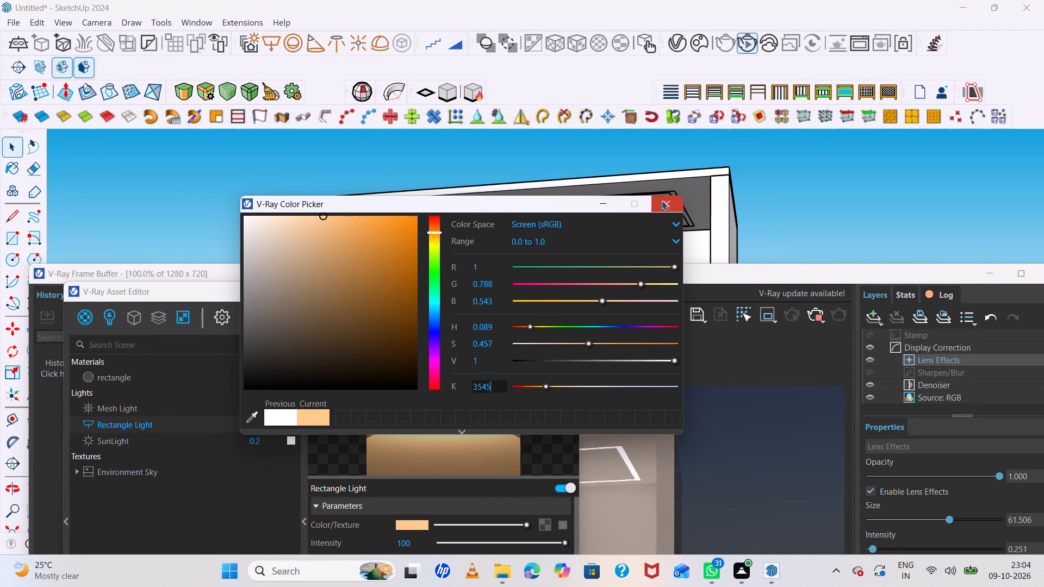
{"action": "left_click", "coordinate": [502, 293]}
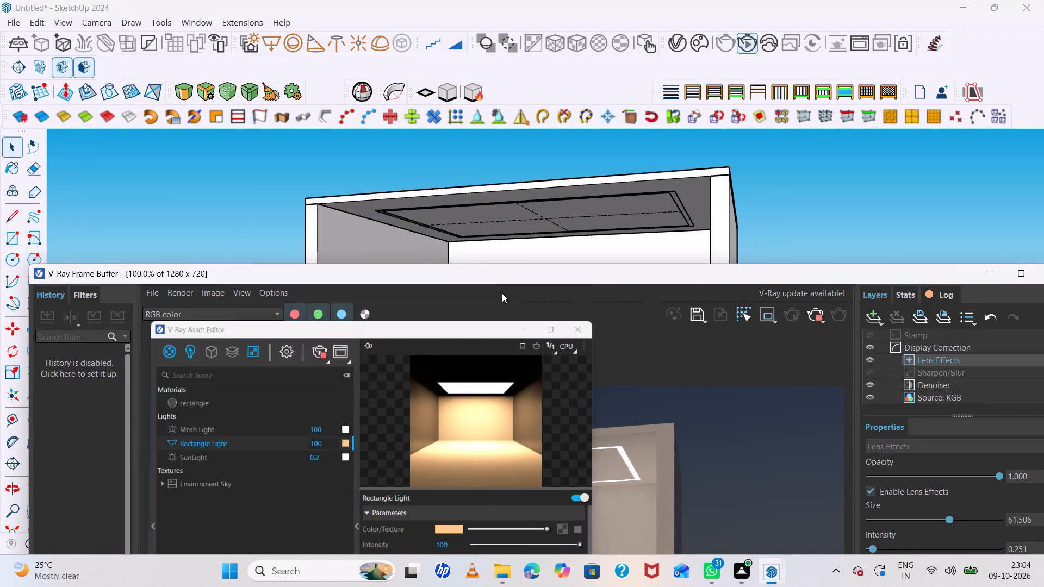
{"action": "left_click_drag", "start_coordinate": [548, 279], "coordinate": [237, 227]}
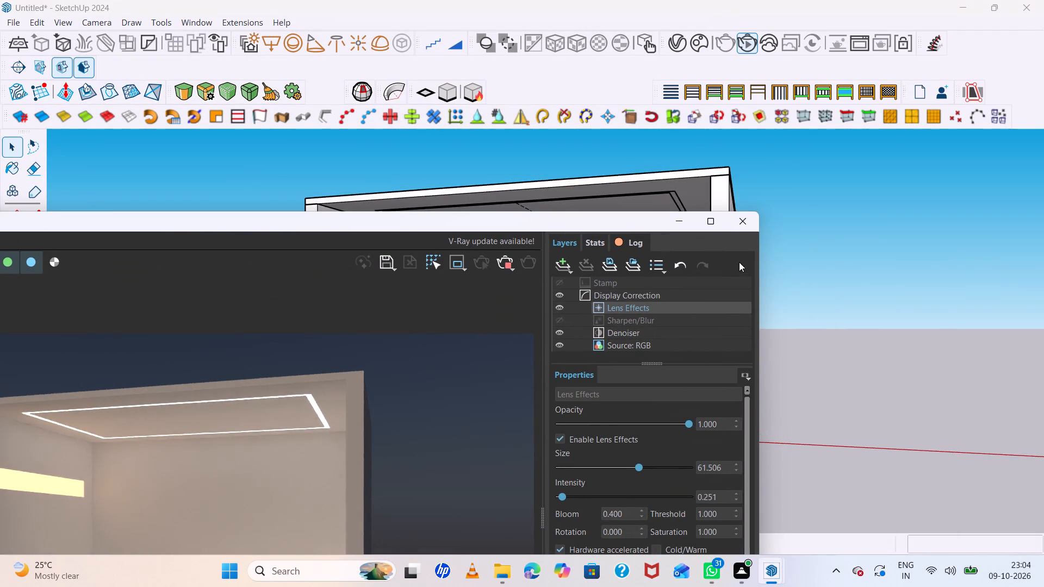
{"action": "left_click", "coordinate": [672, 222]}
Place three omni lights along the middle of the room's floor, one of them at the back wall's lower edge.
{"action": "scroll", "coordinate": [518, 286], "scroll_direction": "down", "scroll_amount": 5}
{"action": "middle_click_drag", "start_coordinate": [535, 290], "coordinate": [655, 406]}
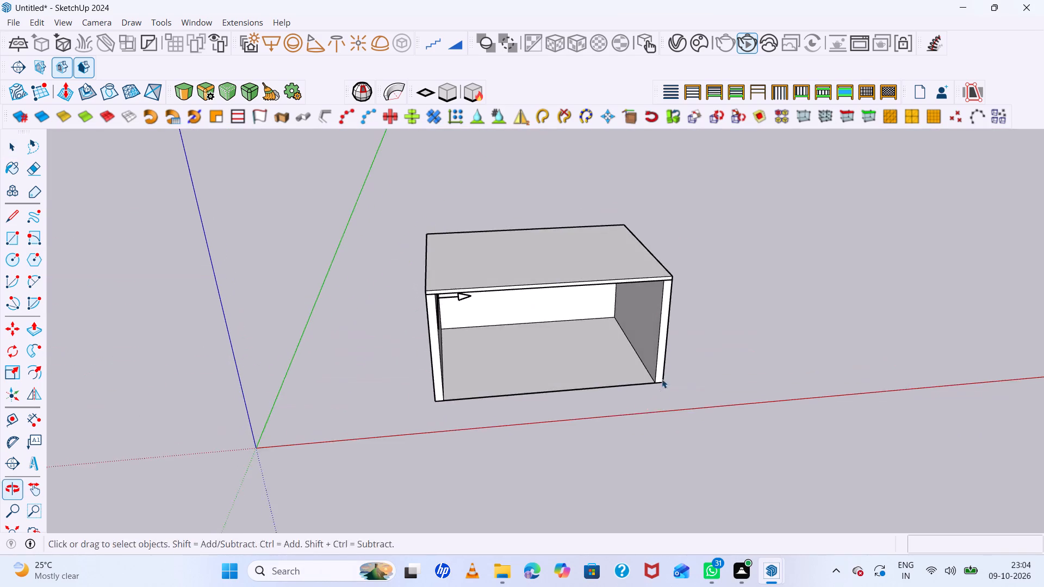
{"action": "middle_click_drag", "start_coordinate": [662, 378], "coordinate": [629, 227]}
{"action": "scroll", "coordinate": [637, 308], "scroll_direction": "up", "scroll_amount": 6}
{"action": "middle_click_drag", "start_coordinate": [645, 323], "coordinate": [579, 368]}
{"action": "middle_click", "coordinate": [579, 368]}
{"action": "scroll", "coordinate": [530, 367], "scroll_direction": "down", "scroll_amount": 4}
{"action": "middle_click_drag", "start_coordinate": [537, 370], "coordinate": [595, 395]}
{"action": "middle_click", "coordinate": [595, 395]}
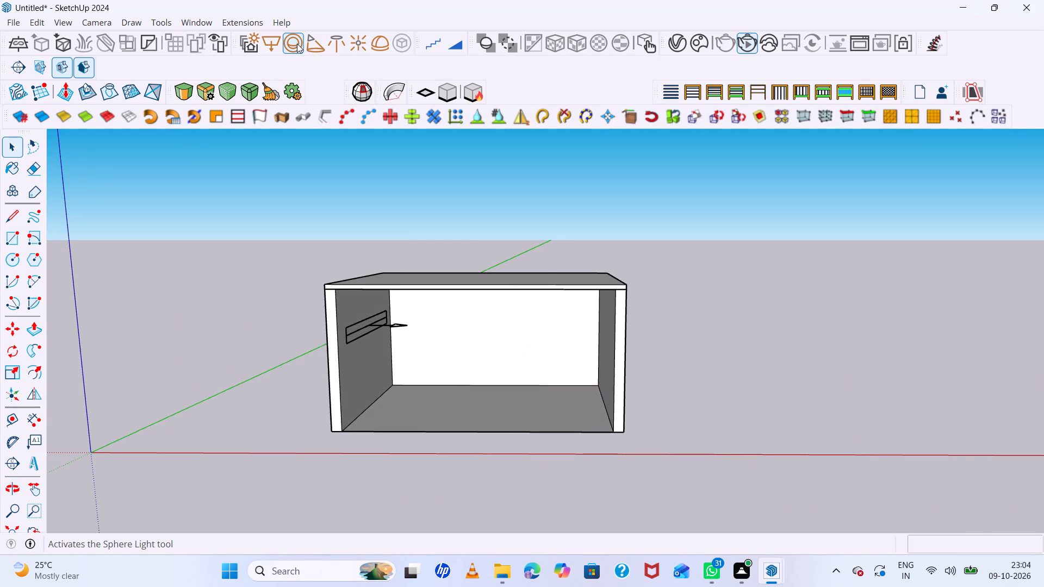
{"action": "left_click", "coordinate": [358, 43]}
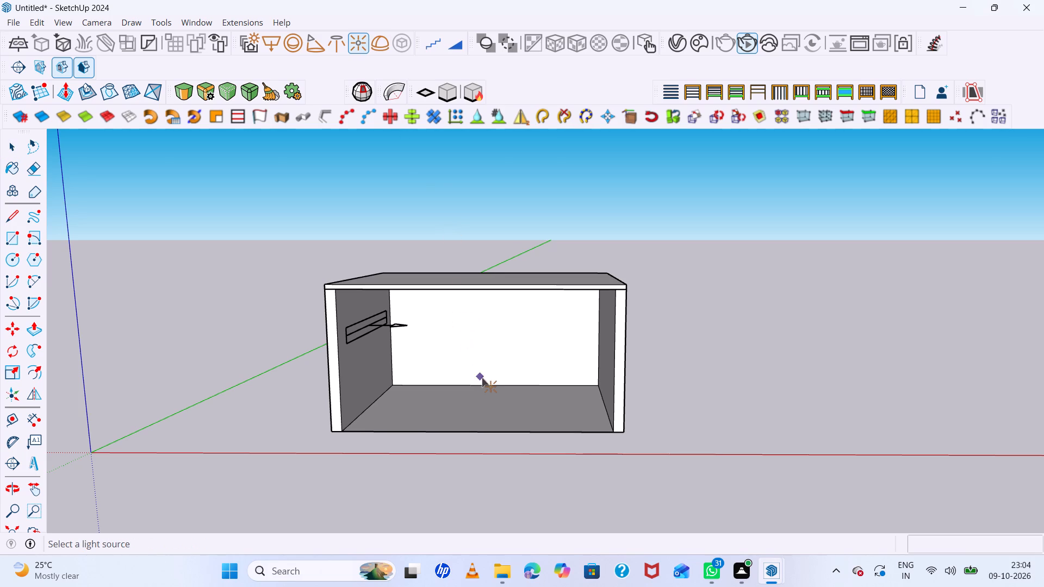
{"action": "left_click", "coordinate": [485, 385]}
{"action": "left_click", "coordinate": [478, 396]}
{"action": "left_click", "coordinate": [480, 394]}
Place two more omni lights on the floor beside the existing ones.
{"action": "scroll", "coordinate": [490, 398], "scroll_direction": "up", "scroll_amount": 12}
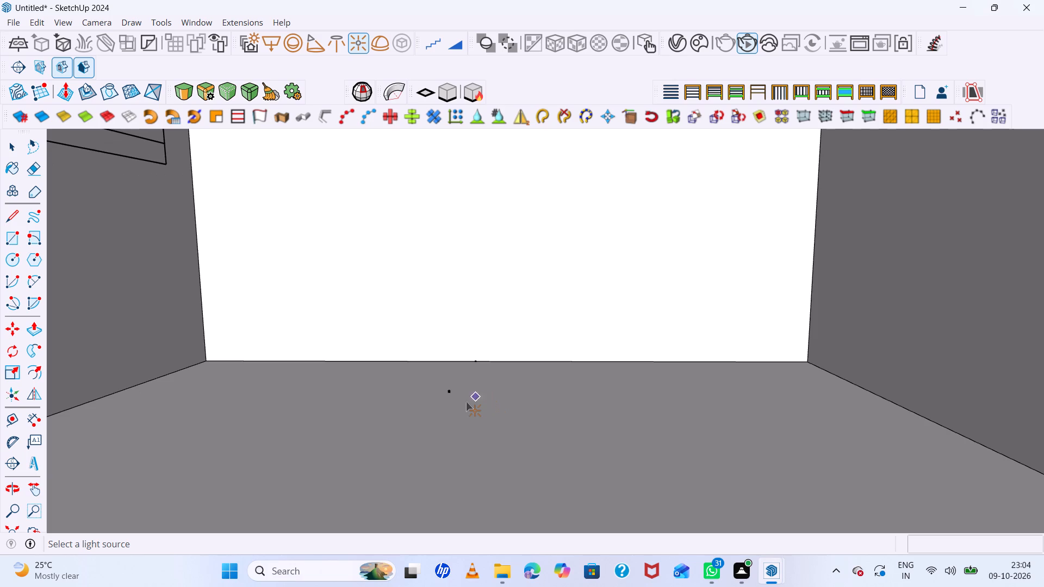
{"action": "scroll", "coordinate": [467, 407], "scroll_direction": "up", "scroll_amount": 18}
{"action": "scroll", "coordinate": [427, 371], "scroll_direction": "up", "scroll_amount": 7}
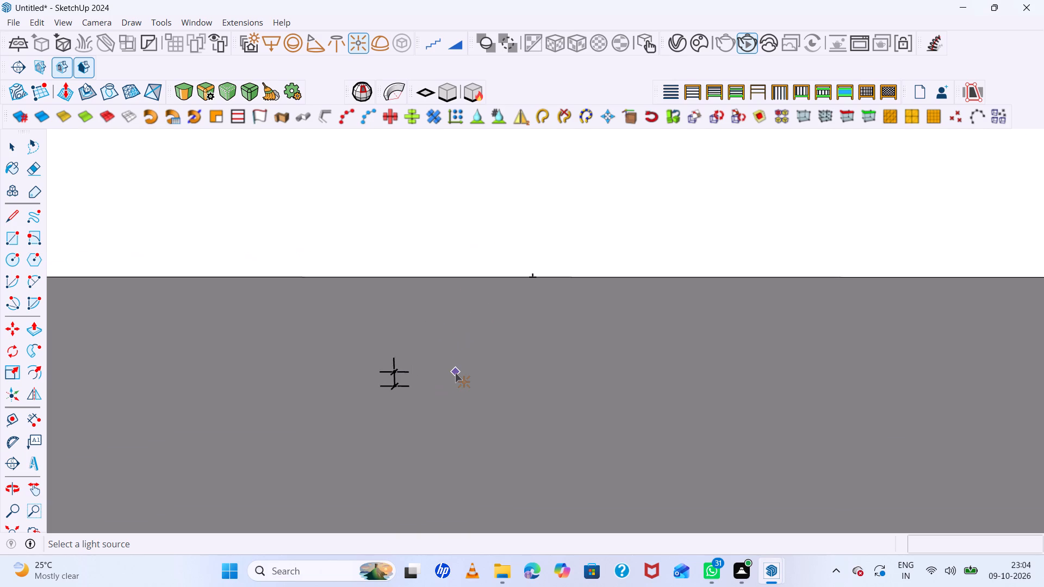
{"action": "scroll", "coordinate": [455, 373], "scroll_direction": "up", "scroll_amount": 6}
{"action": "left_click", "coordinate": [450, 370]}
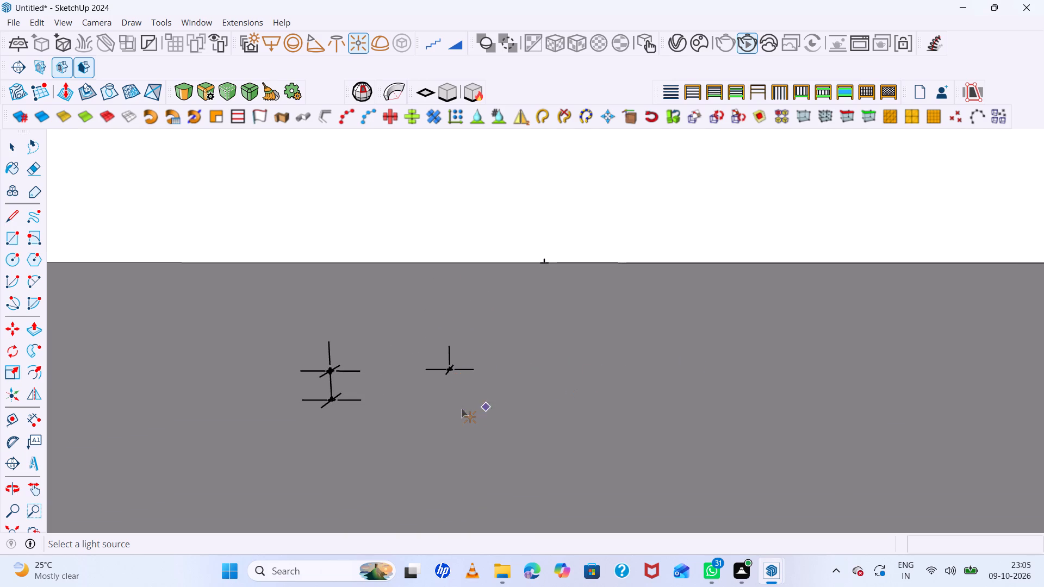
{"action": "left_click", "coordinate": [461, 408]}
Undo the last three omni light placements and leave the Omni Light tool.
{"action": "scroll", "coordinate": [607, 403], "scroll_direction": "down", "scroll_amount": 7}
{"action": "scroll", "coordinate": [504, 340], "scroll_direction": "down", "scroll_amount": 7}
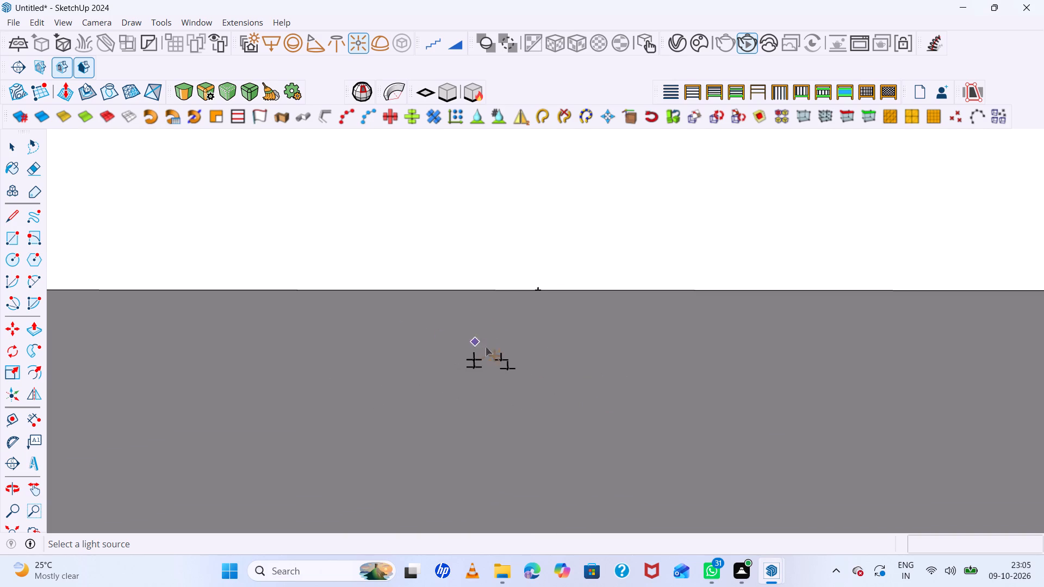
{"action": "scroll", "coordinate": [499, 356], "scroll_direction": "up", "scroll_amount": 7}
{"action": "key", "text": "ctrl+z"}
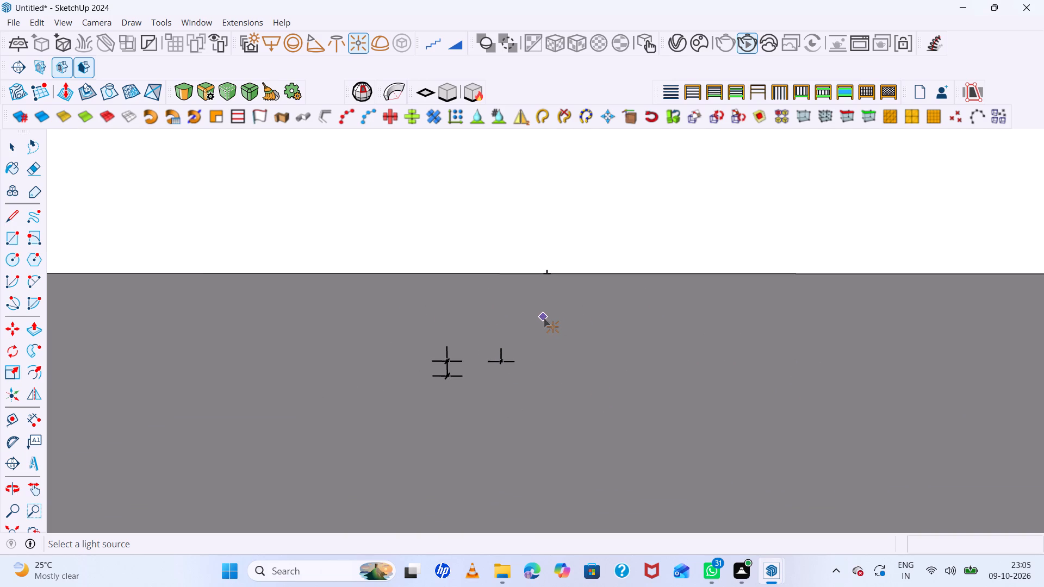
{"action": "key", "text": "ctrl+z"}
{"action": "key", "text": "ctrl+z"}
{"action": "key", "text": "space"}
Restore the frame buffer and examine the interactive render of the floor area holding the omni lights.
{"action": "left_click", "coordinate": [773, 577]}
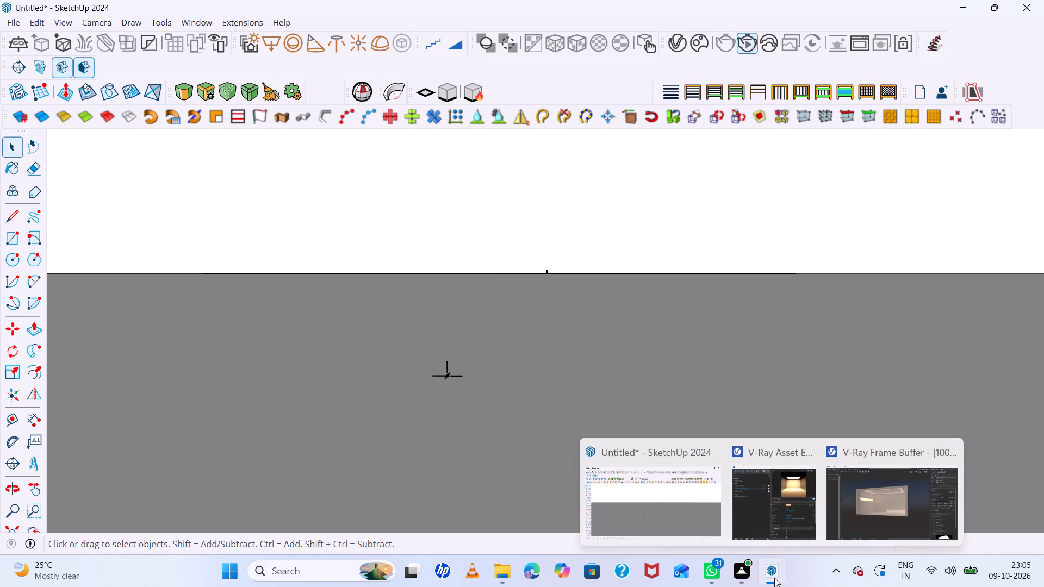
{"action": "left_click", "coordinate": [849, 510]}
{"action": "scroll", "coordinate": [490, 370], "scroll_direction": "down", "scroll_amount": 5}
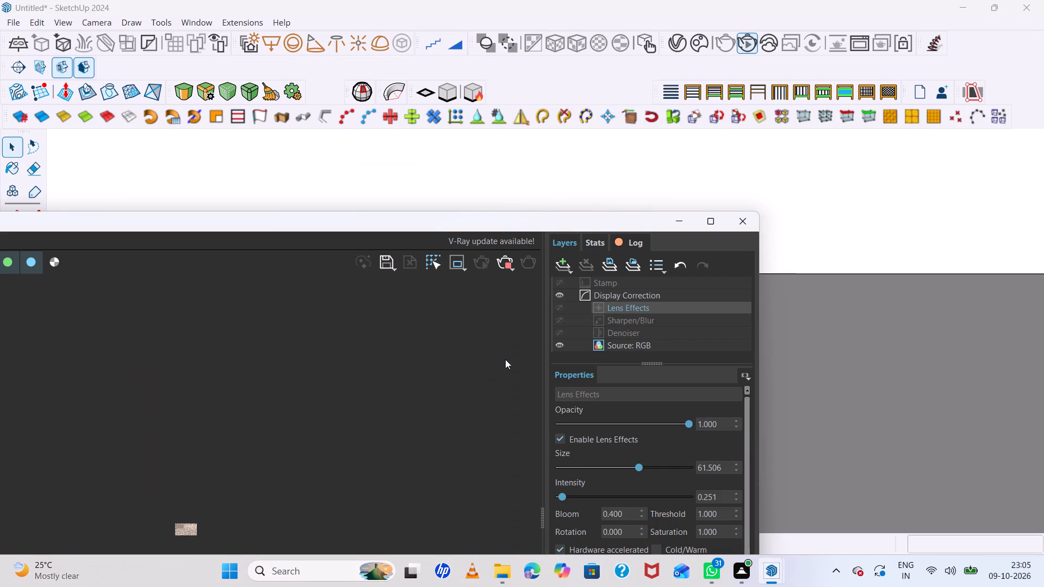
{"action": "left_click_drag", "start_coordinate": [527, 222], "coordinate": [719, 88]}
{"action": "scroll", "coordinate": [389, 378], "scroll_direction": "up", "scroll_amount": 4}
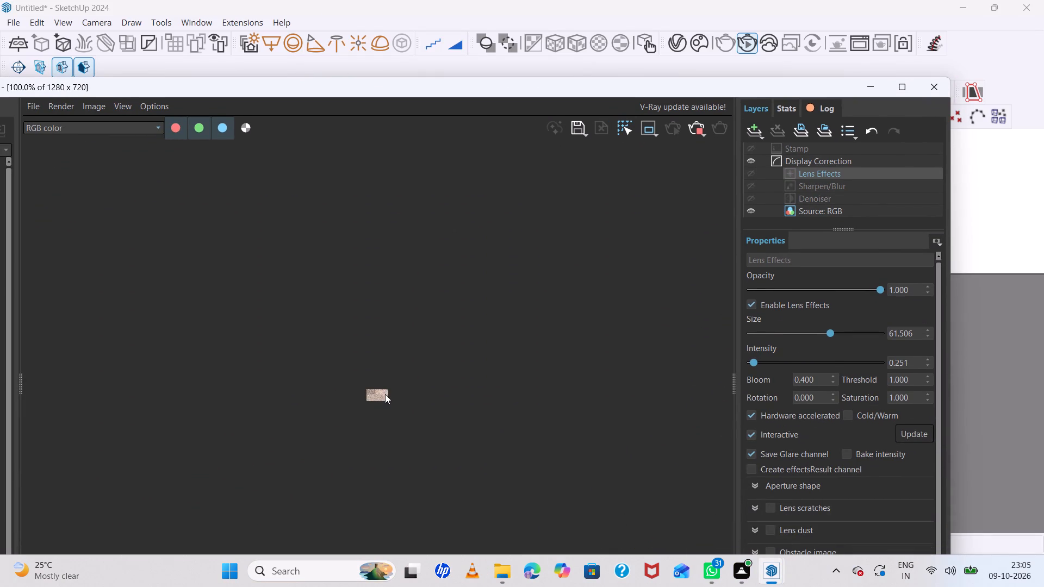
{"action": "scroll", "coordinate": [385, 394], "scroll_direction": "up", "scroll_amount": 6}
{"action": "scroll", "coordinate": [382, 397], "scroll_direction": "down", "scroll_amount": 5}
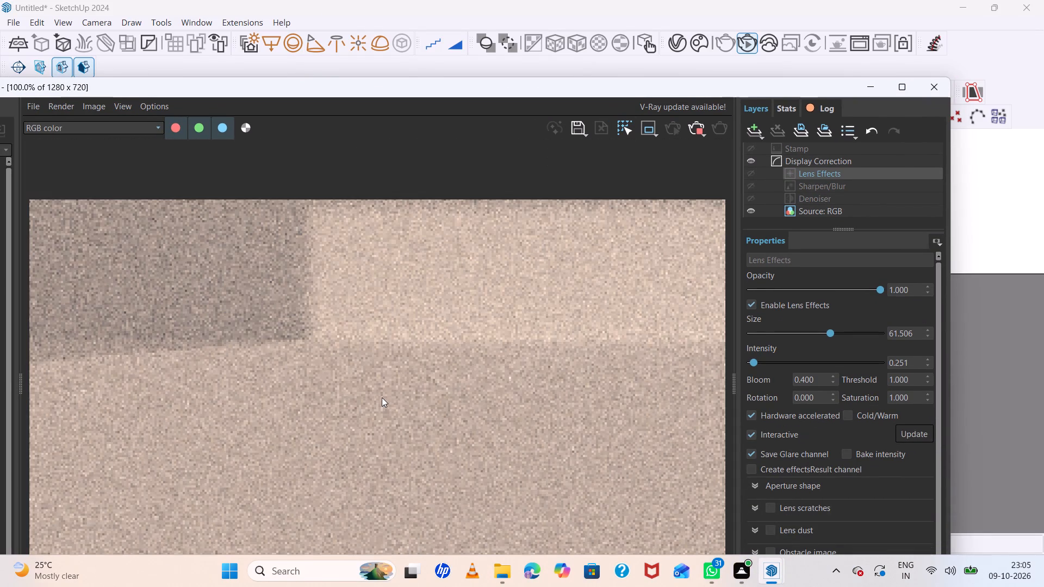
{"action": "scroll", "coordinate": [385, 382], "scroll_direction": "down", "scroll_amount": 3}
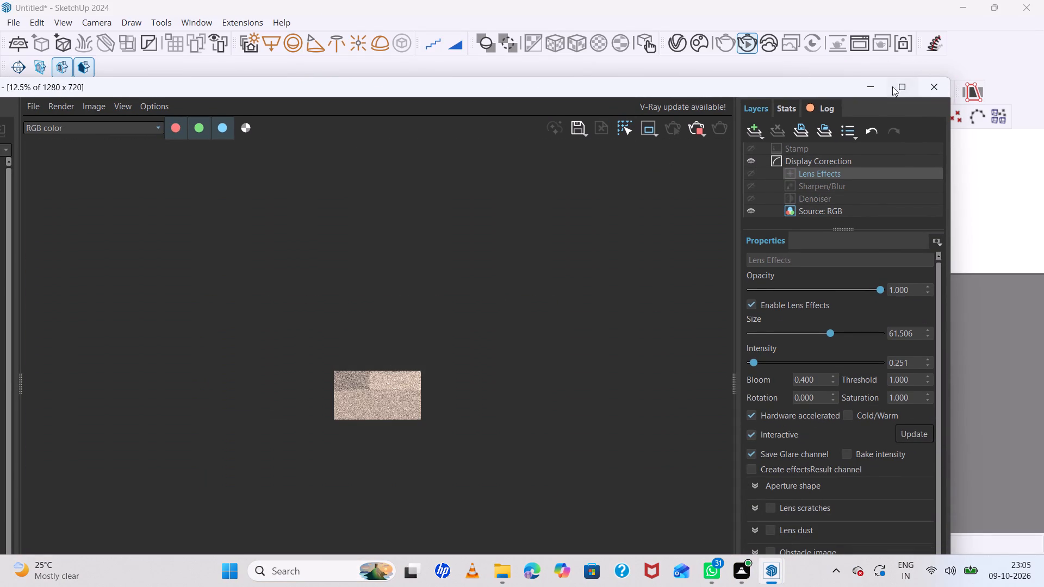
Frame the whole room with its ceiling and wall lights in the model and view it in the frame buffer.
{"action": "left_click_drag", "start_coordinate": [813, 88], "coordinate": [704, 179]}
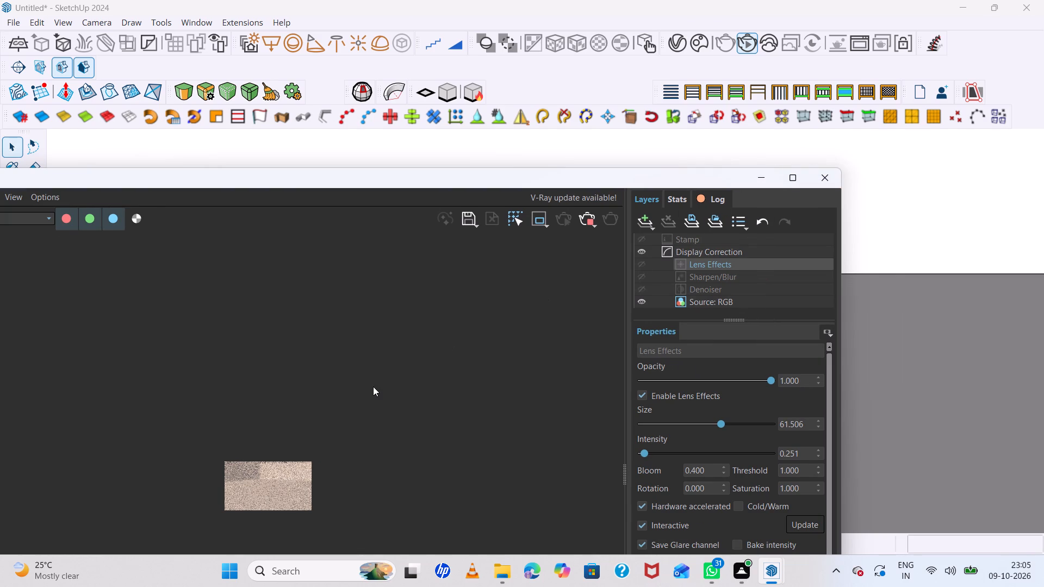
{"action": "scroll", "coordinate": [373, 386], "scroll_direction": "down", "scroll_amount": 1}
{"action": "left_click_drag", "start_coordinate": [623, 181], "coordinate": [638, 455]}
{"action": "scroll", "coordinate": [527, 349], "scroll_direction": "down", "scroll_amount": 20}
{"action": "scroll", "coordinate": [527, 349], "scroll_direction": "down", "scroll_amount": 20}
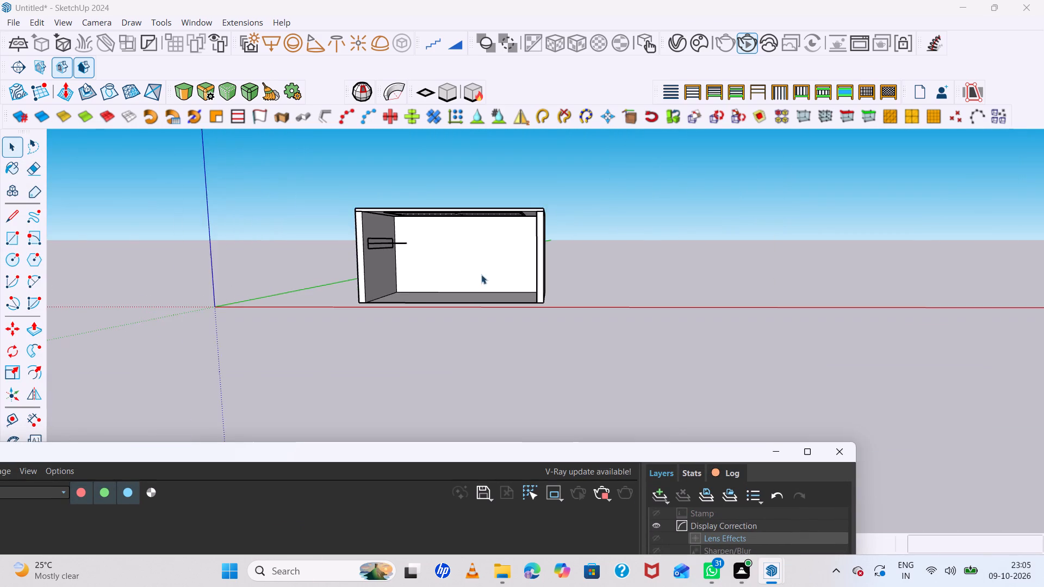
{"action": "scroll", "coordinate": [553, 180], "scroll_direction": "up", "scroll_amount": 6}
{"action": "middle_click_drag", "start_coordinate": [552, 209], "coordinate": [550, 165]}
{"action": "scroll", "coordinate": [291, 276], "scroll_direction": "up", "scroll_amount": 4}
{"action": "left_click", "coordinate": [270, 286]}
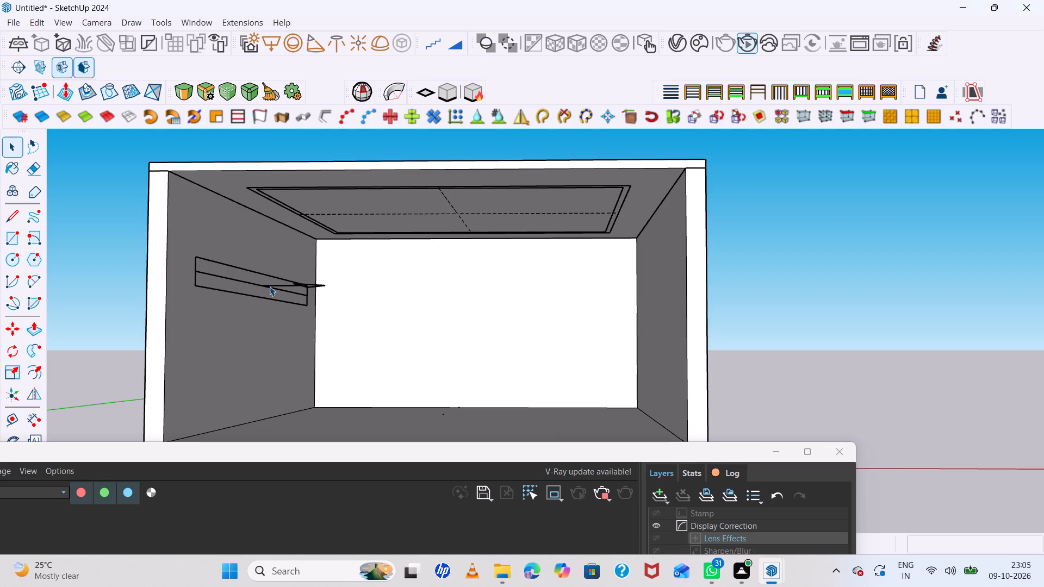
{"action": "left_click_drag", "start_coordinate": [561, 459], "coordinate": [678, 157]}
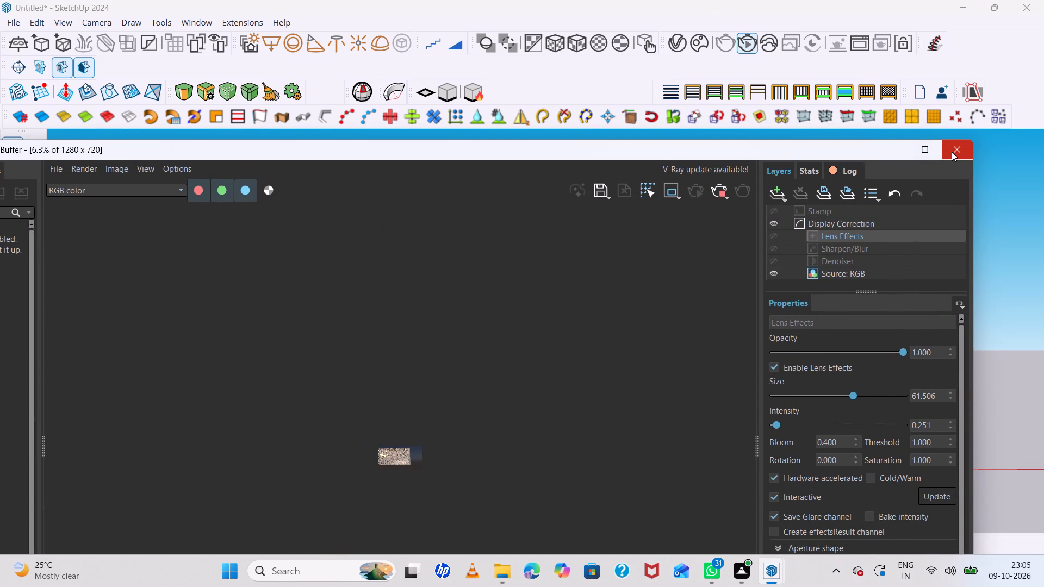
Bring up the V-Ray Asset Editor and change the Rectangle Light's shape to Disc.
{"action": "left_click", "coordinate": [898, 147]}
{"action": "left_click", "coordinate": [779, 572]}
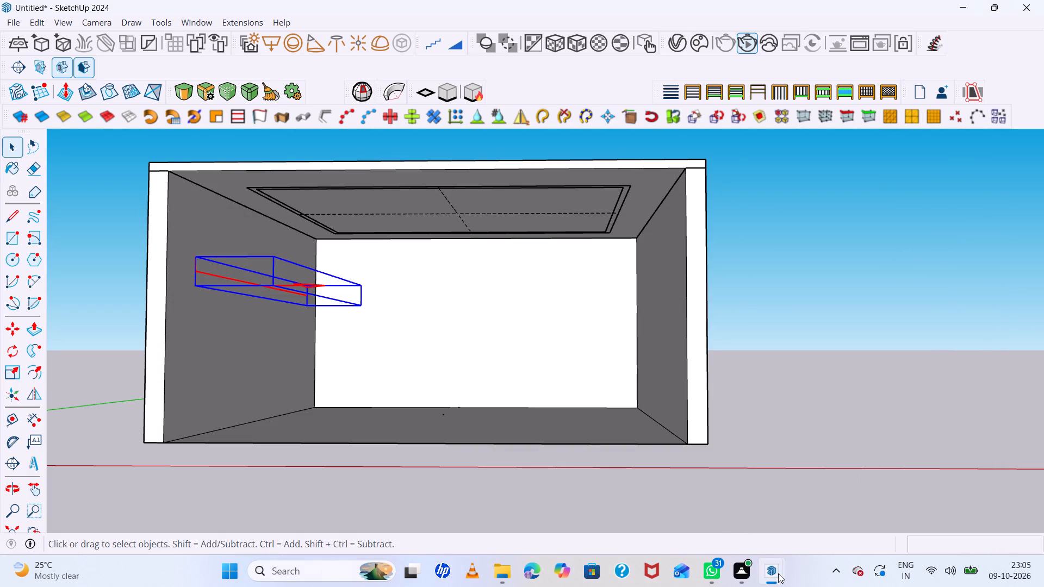
{"action": "left_click", "coordinate": [762, 500]}
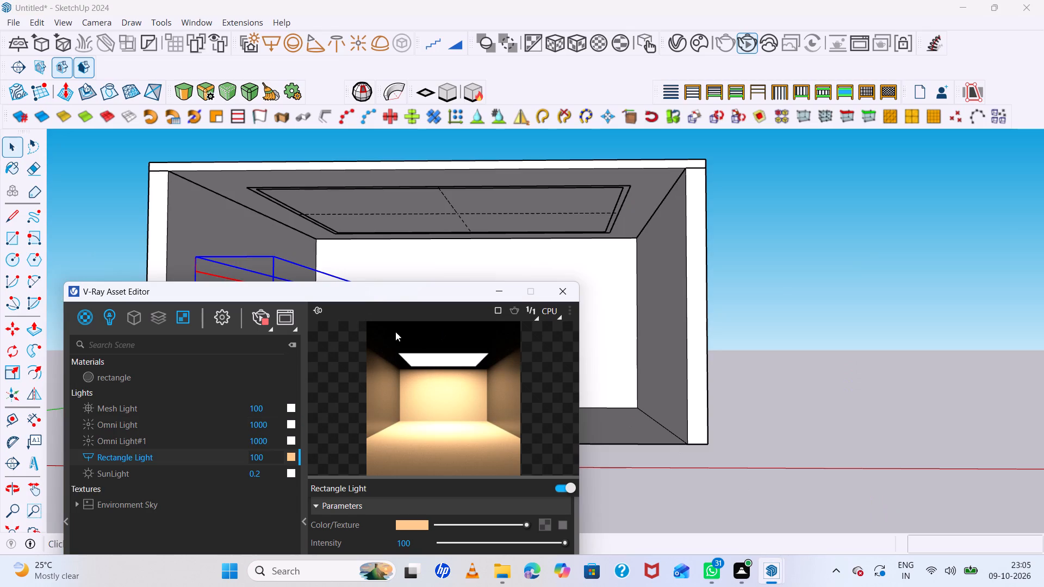
{"action": "left_click_drag", "start_coordinate": [372, 295], "coordinate": [544, 202]}
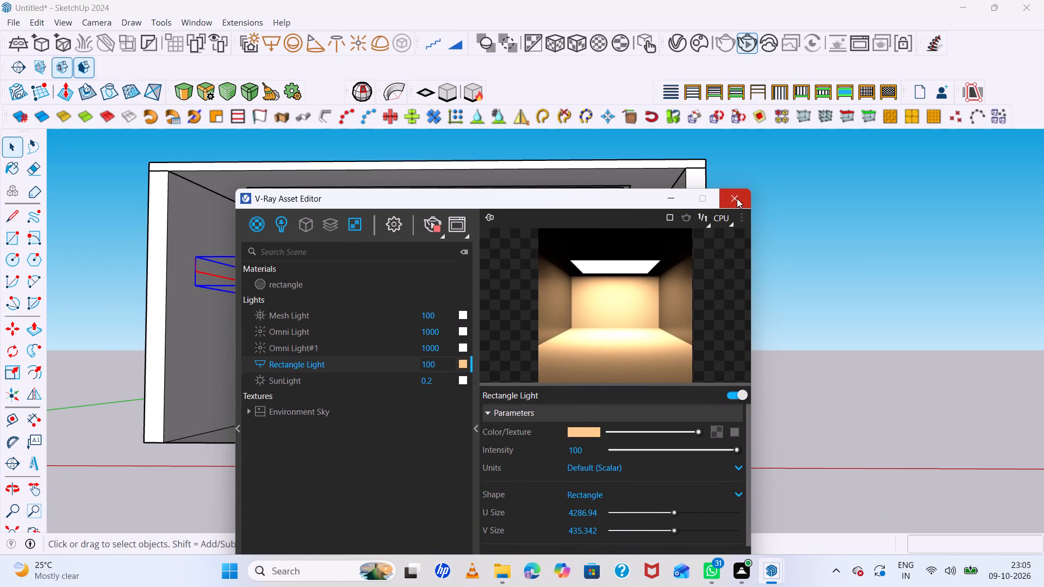
{"action": "scroll", "coordinate": [726, 183], "scroll_direction": "up", "scroll_amount": 1}
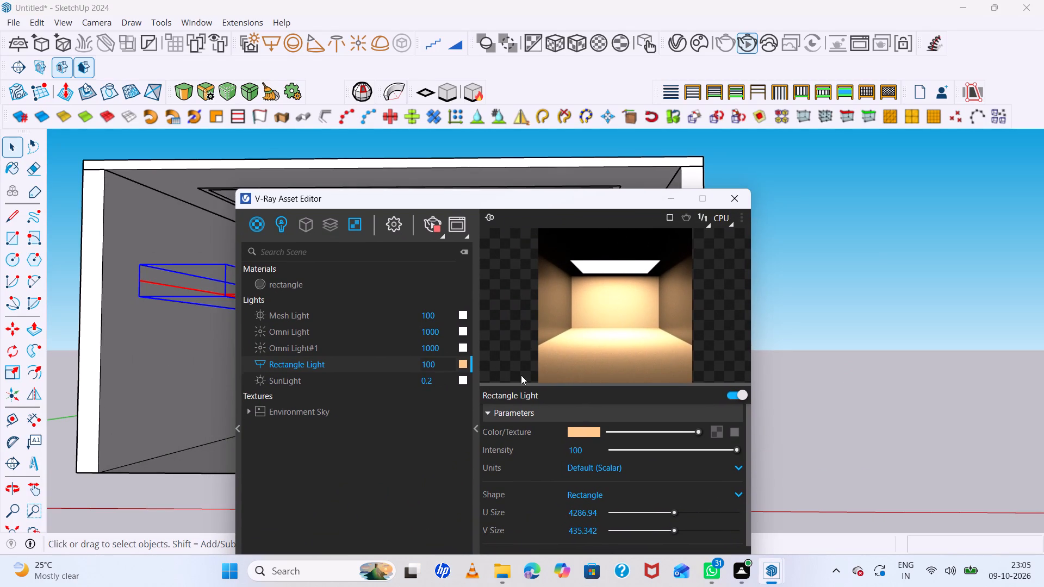
{"action": "scroll", "coordinate": [582, 484], "scroll_direction": "down", "scroll_amount": 2}
{"action": "scroll", "coordinate": [599, 433], "scroll_direction": "up", "scroll_amount": 2}
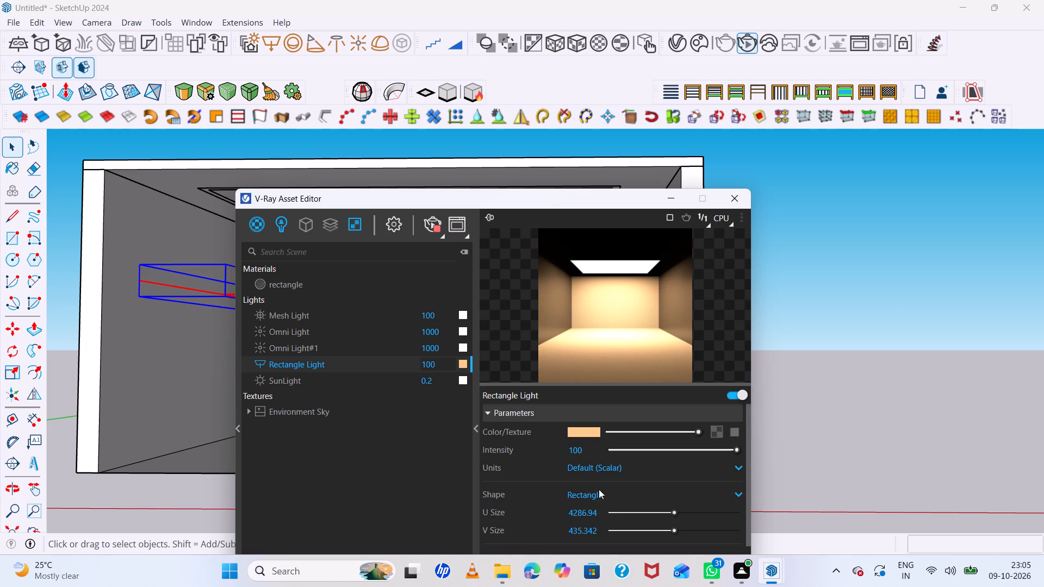
{"action": "left_click", "coordinate": [598, 497]}
{"action": "left_click", "coordinate": [594, 526]}
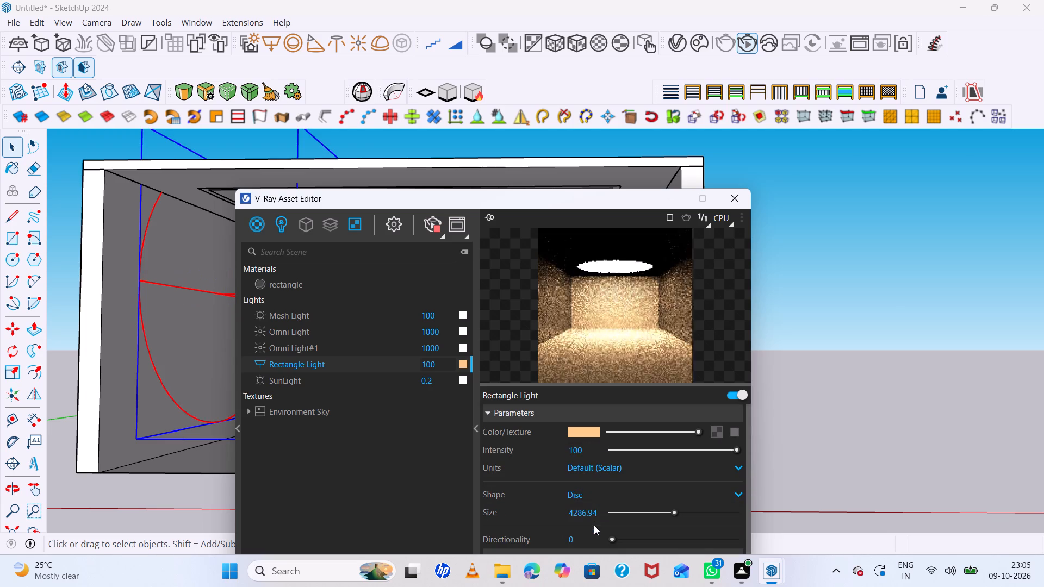
Move the Asset Editor clear of the model and examine the disc-shaped wall light in the frame buffer's interactive render.
{"action": "left_click_drag", "start_coordinate": [602, 200], "coordinate": [601, 204]}
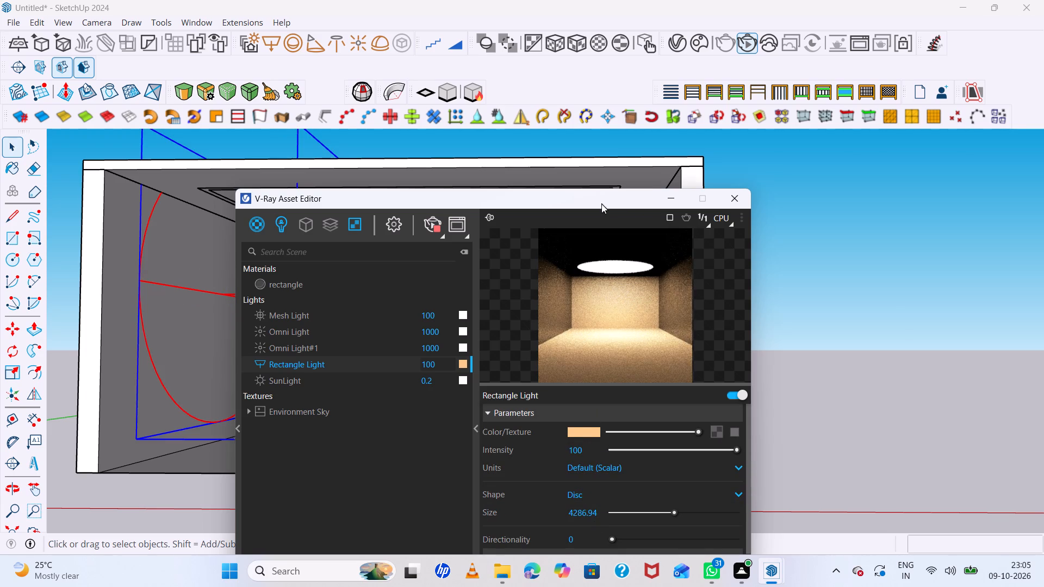
{"action": "left_click_drag", "start_coordinate": [601, 204], "coordinate": [446, 407]}
{"action": "scroll", "coordinate": [222, 283], "scroll_direction": "down", "scroll_amount": 5}
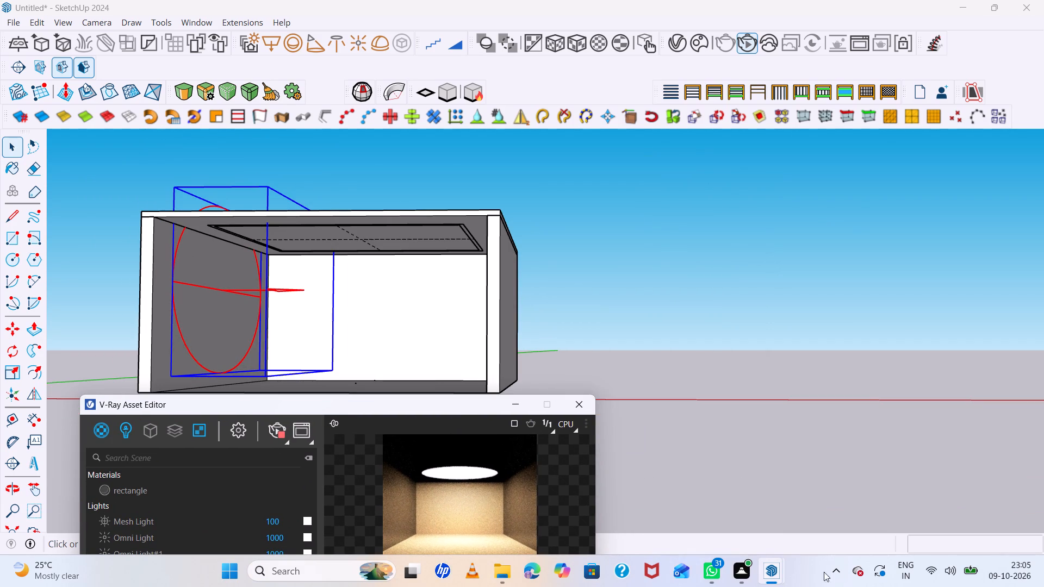
{"action": "left_click", "coordinate": [771, 571]}
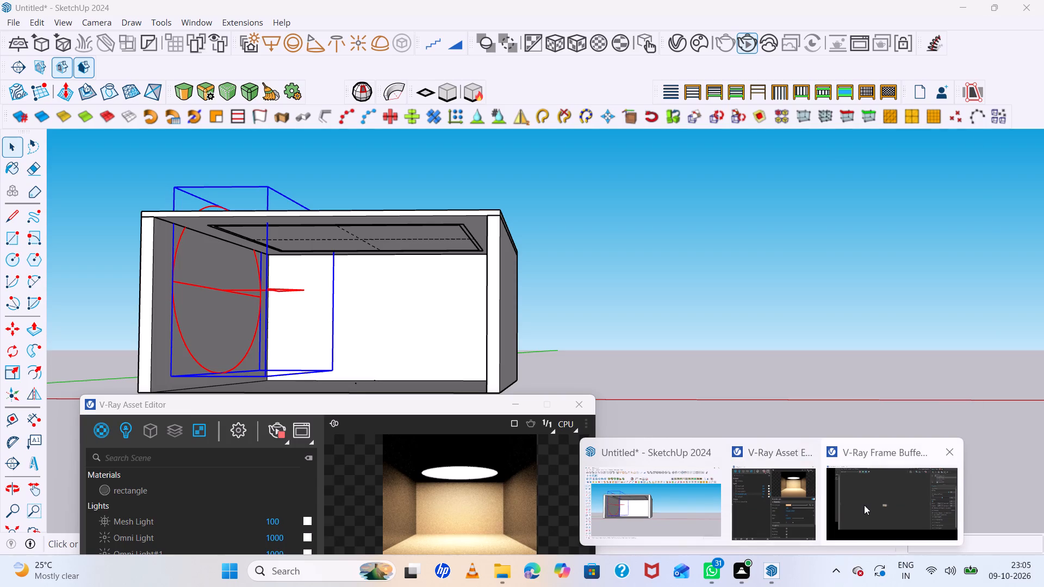
{"action": "left_click", "coordinate": [864, 505]}
{"action": "scroll", "coordinate": [359, 407], "scroll_direction": "down", "scroll_amount": 2}
{"action": "scroll", "coordinate": [403, 449], "scroll_direction": "up", "scroll_amount": 12}
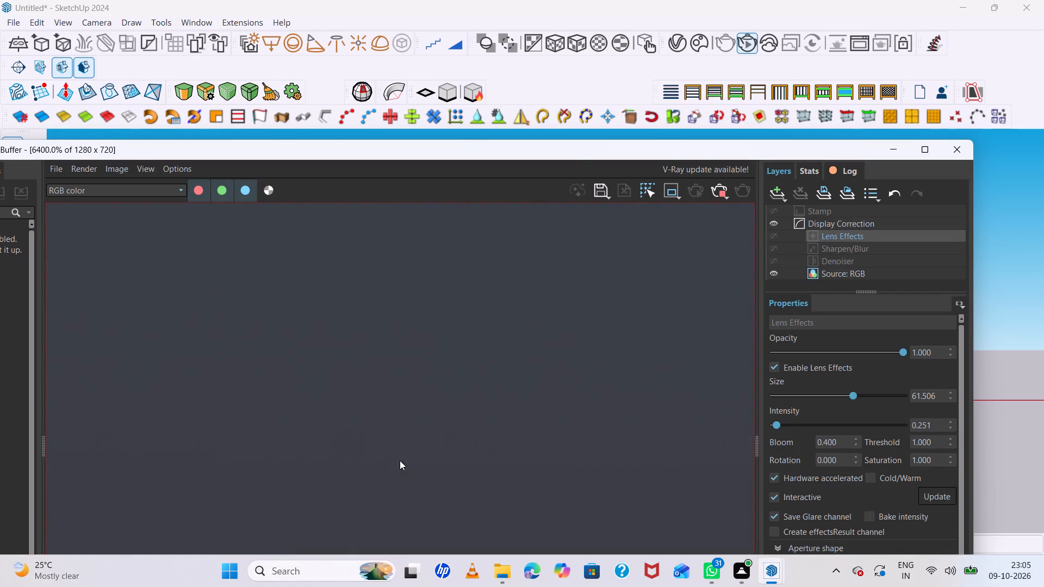
{"action": "scroll", "coordinate": [482, 433], "scroll_direction": "down", "scroll_amount": 3}
{"action": "scroll", "coordinate": [551, 426], "scroll_direction": "down", "scroll_amount": 4}
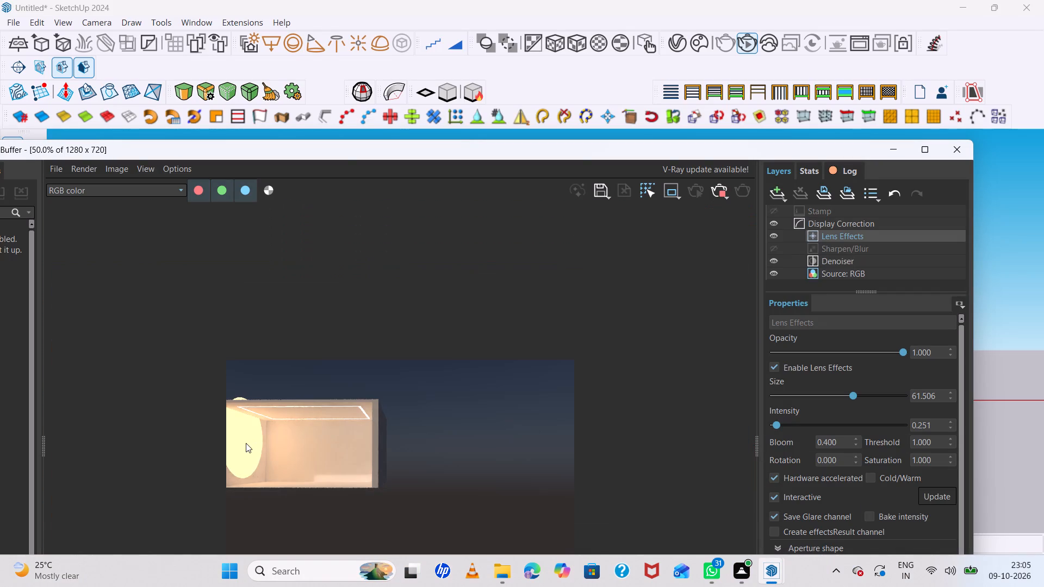
{"action": "scroll", "coordinate": [246, 443], "scroll_direction": "up", "scroll_amount": 1}
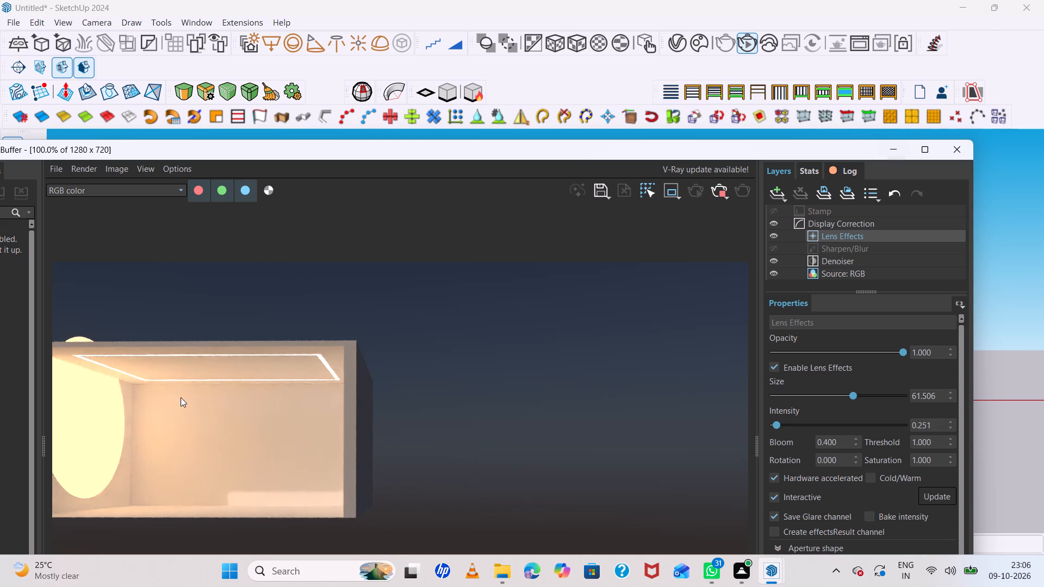
Move the frame buffer and Asset Editor windows out of the way to view the whole room with its disc light.
{"action": "left_click_drag", "start_coordinate": [321, 148], "coordinate": [442, 536]}
{"action": "left_click_drag", "start_coordinate": [373, 404], "coordinate": [487, 168]}
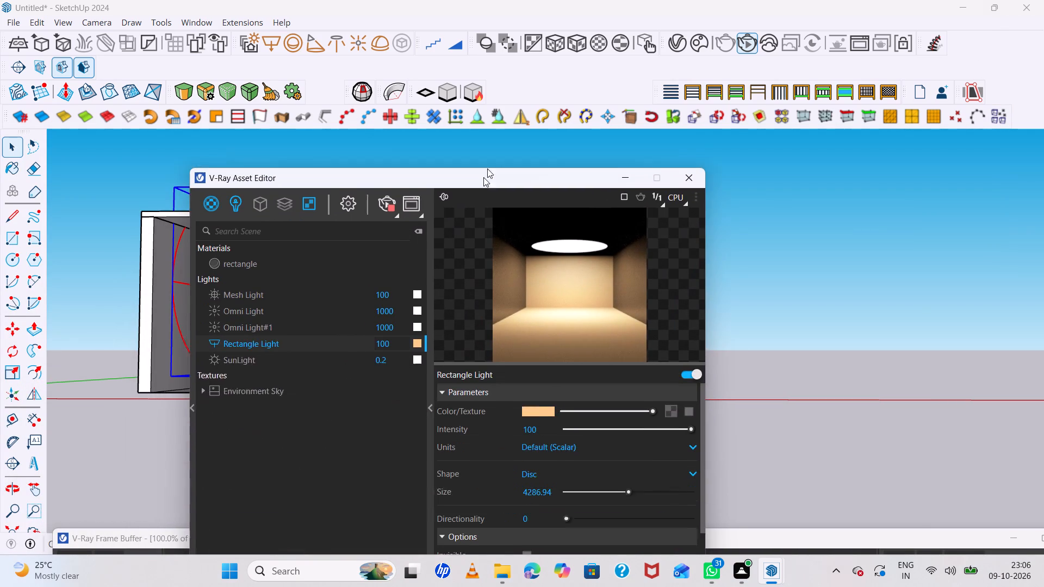
{"action": "left_click_drag", "start_coordinate": [487, 168], "coordinate": [491, 161]}
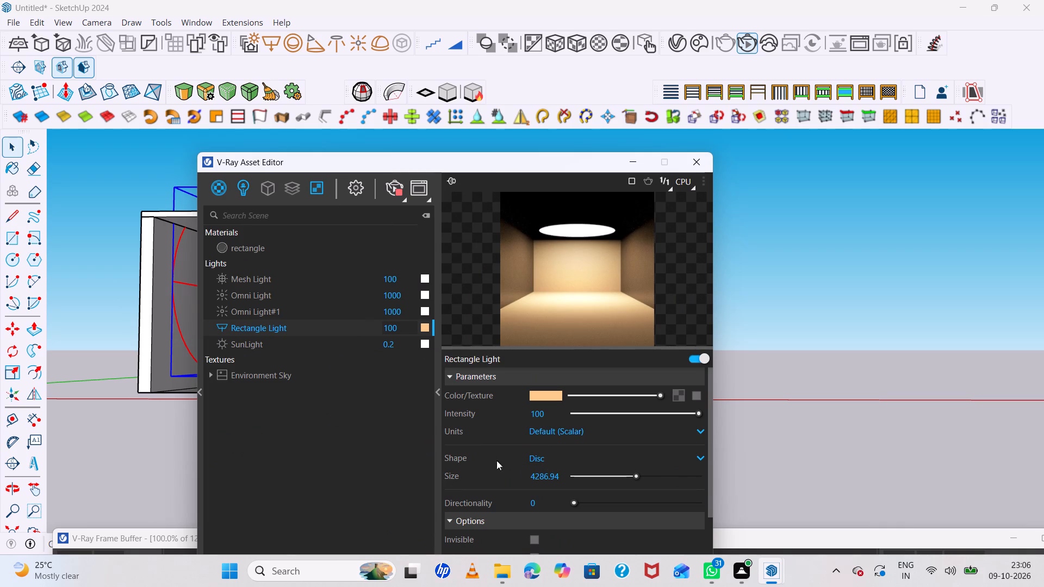
{"action": "left_click_drag", "start_coordinate": [543, 158], "coordinate": [529, 355]}
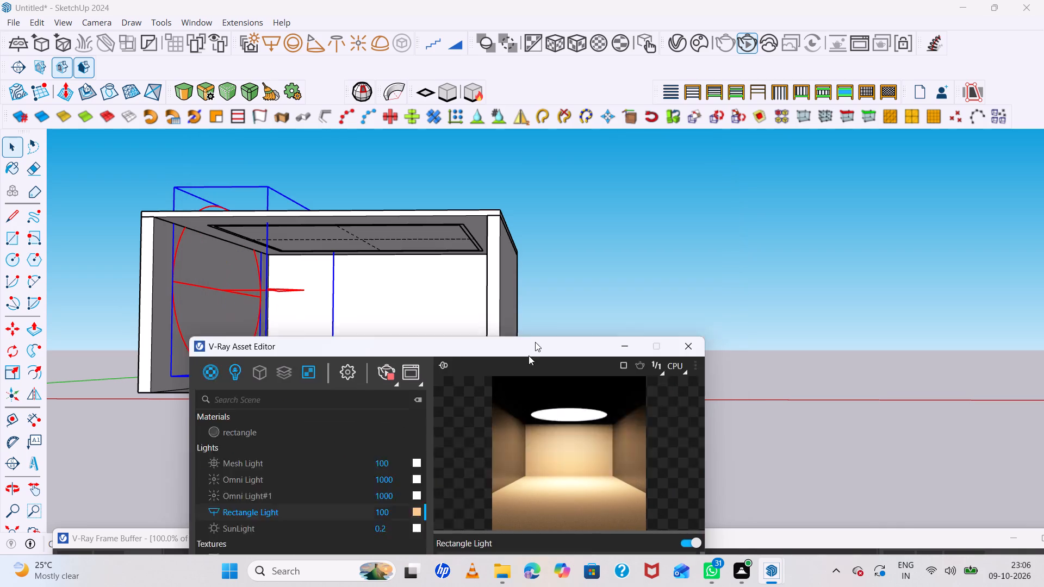
{"action": "left_click_drag", "start_coordinate": [529, 355], "coordinate": [524, 460]}
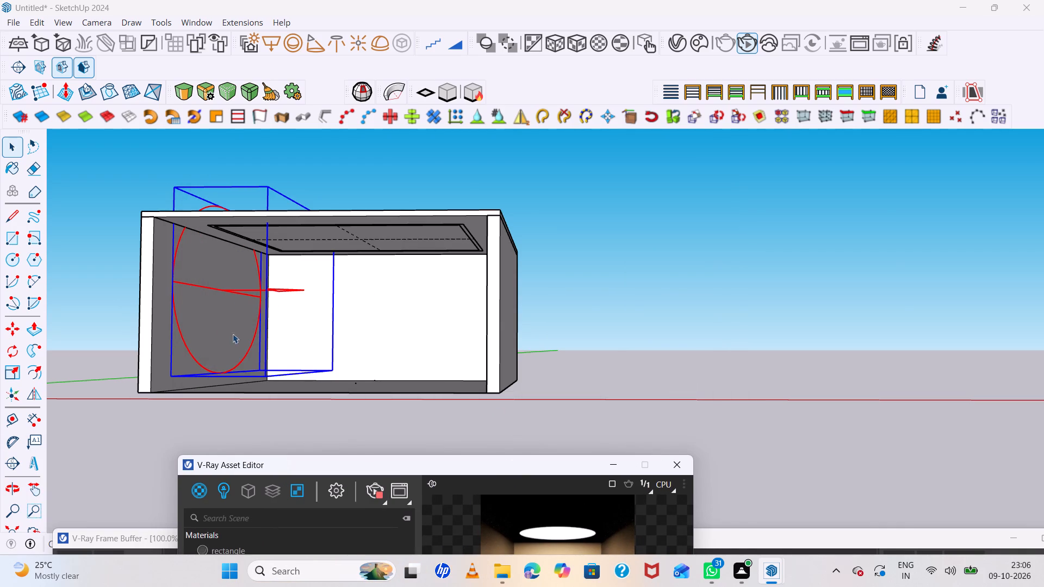
{"action": "scroll", "coordinate": [257, 336], "scroll_direction": "down", "scroll_amount": 15}
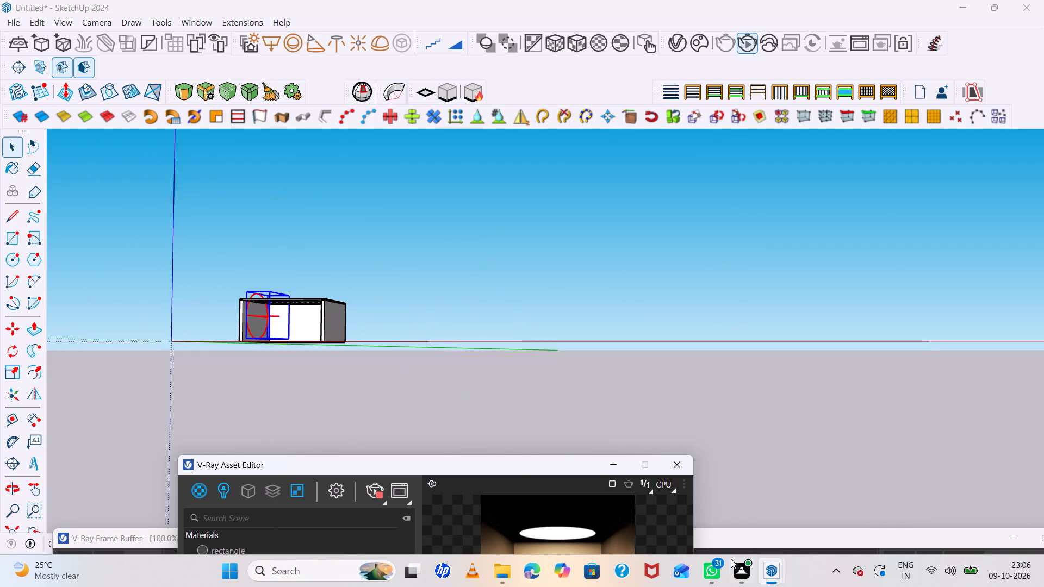
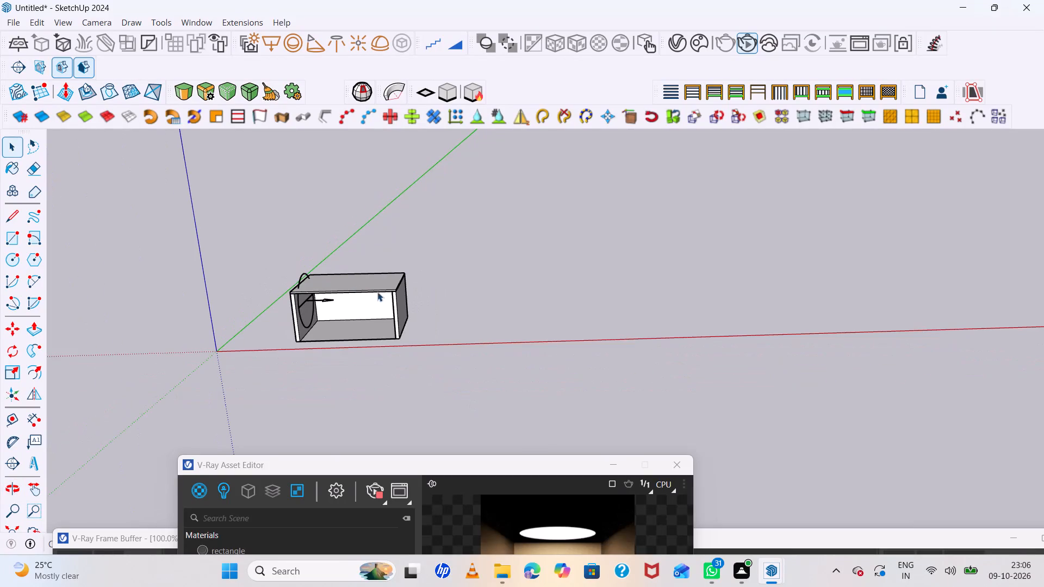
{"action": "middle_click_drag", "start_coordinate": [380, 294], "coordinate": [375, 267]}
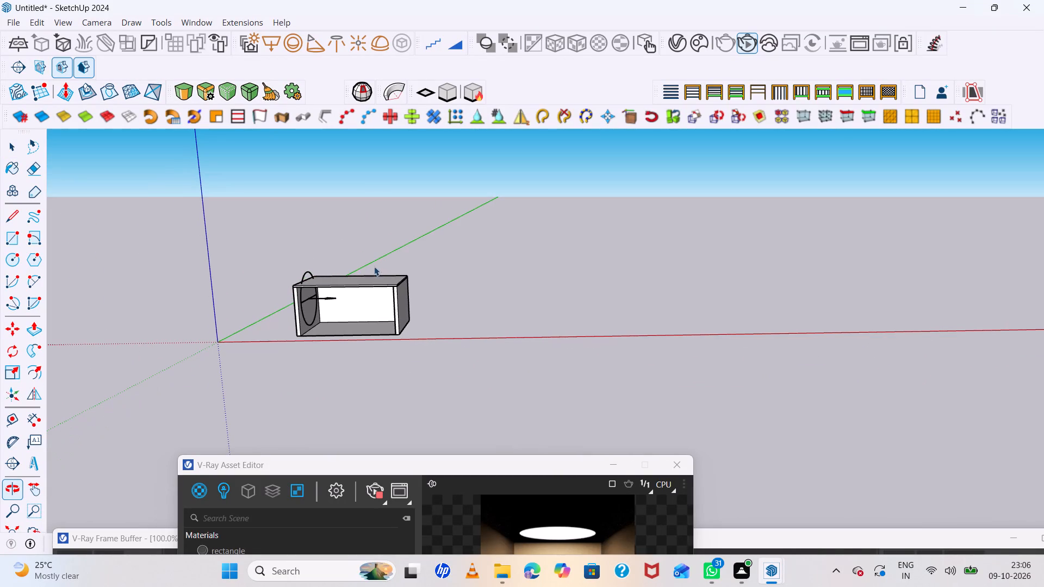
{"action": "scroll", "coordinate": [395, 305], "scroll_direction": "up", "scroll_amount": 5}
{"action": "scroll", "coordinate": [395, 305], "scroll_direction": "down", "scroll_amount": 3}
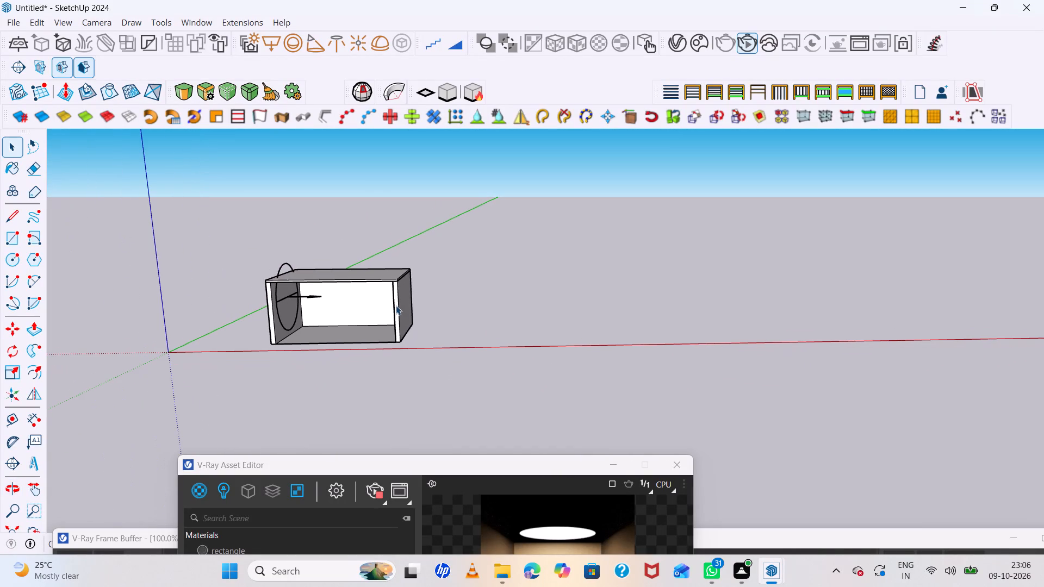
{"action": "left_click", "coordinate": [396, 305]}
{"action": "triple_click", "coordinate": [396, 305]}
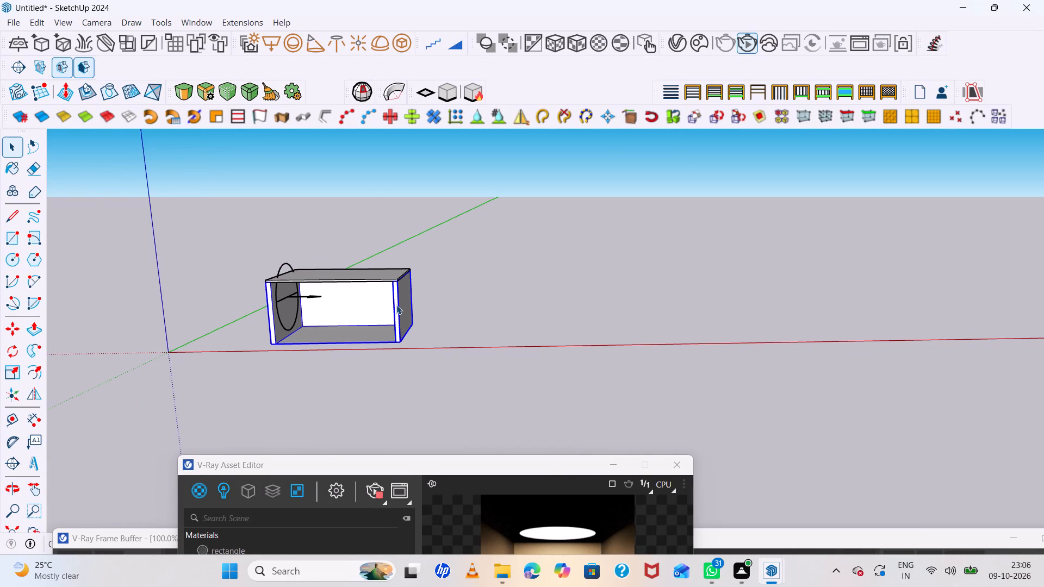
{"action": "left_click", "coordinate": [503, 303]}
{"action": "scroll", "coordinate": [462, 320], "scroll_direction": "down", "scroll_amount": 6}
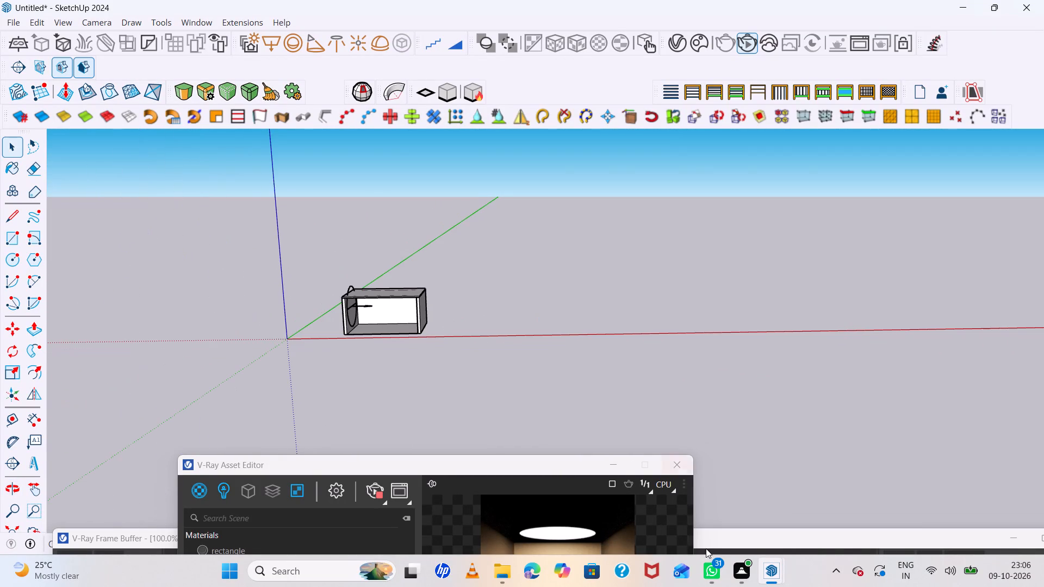
Close the V-Ray Asset Editor and the V-Ray Frame Buffer windows, leaving only the model window open.
{"action": "left_click", "coordinate": [674, 464]}
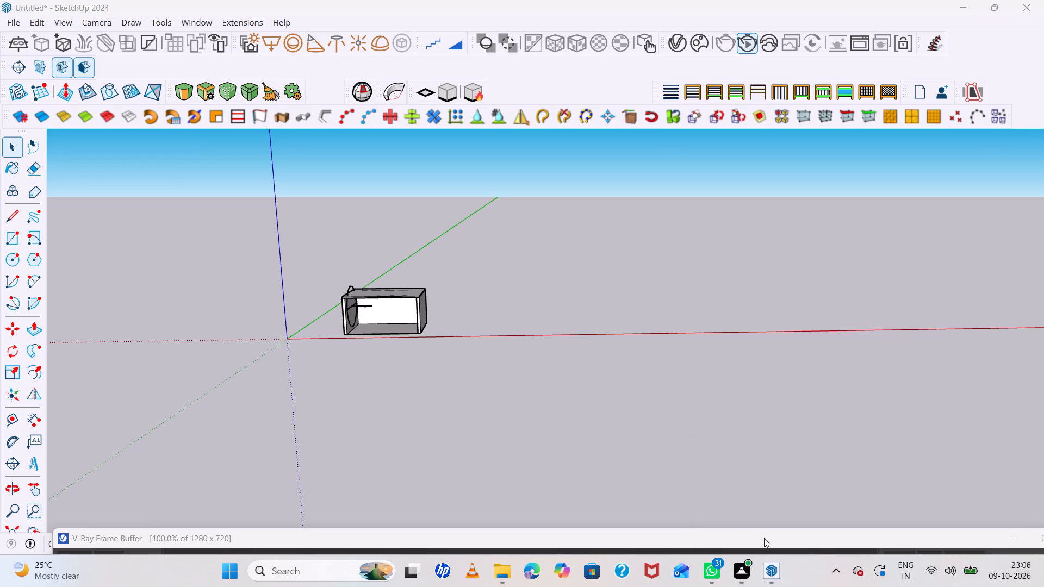
{"action": "left_click", "coordinate": [773, 571]}
{"action": "left_click", "coordinate": [894, 458]}
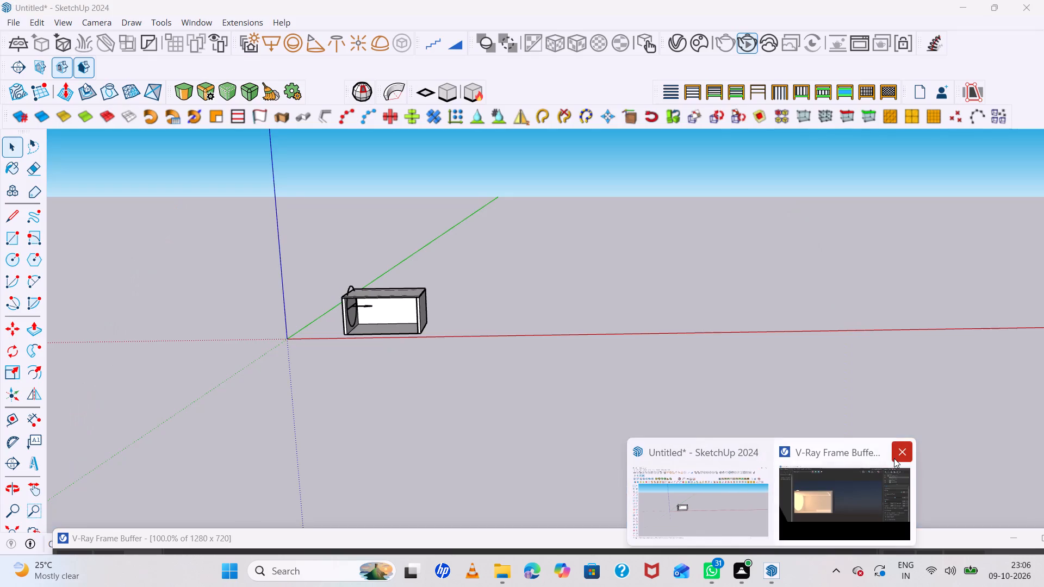
{"action": "scroll", "coordinate": [585, 488], "scroll_direction": "down", "scroll_amount": 3}
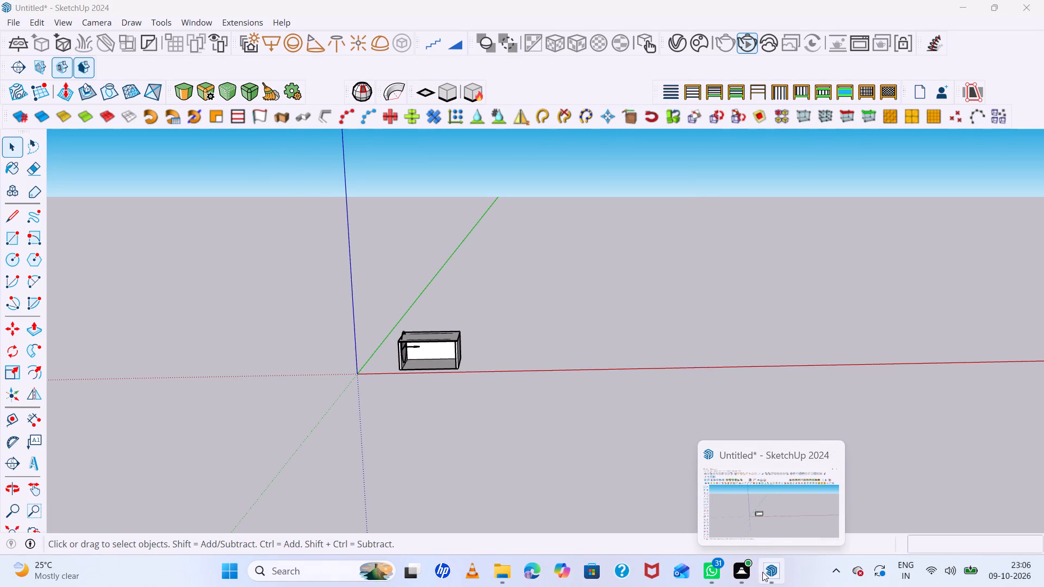
{"action": "left_click", "coordinate": [767, 572]}
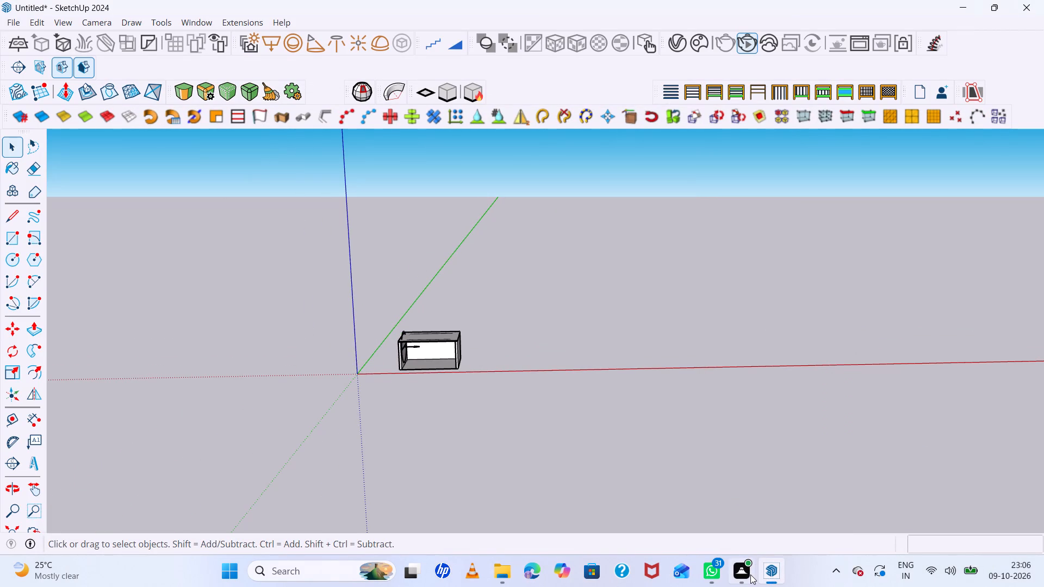
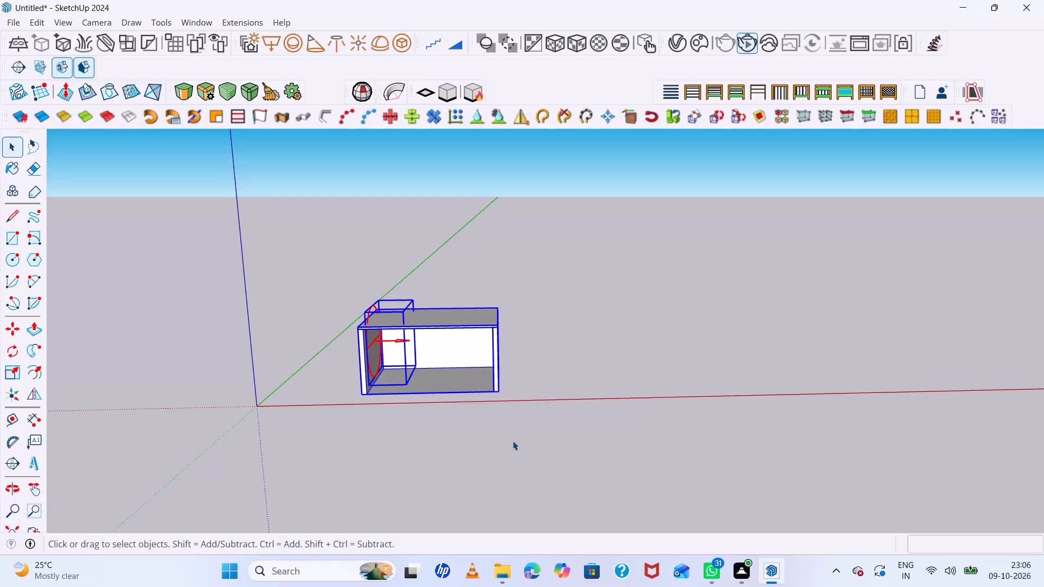
Delete the selected box-shaped test room together with the light objects in it, emptying the model.
{"action": "key", "text": "Delete"}
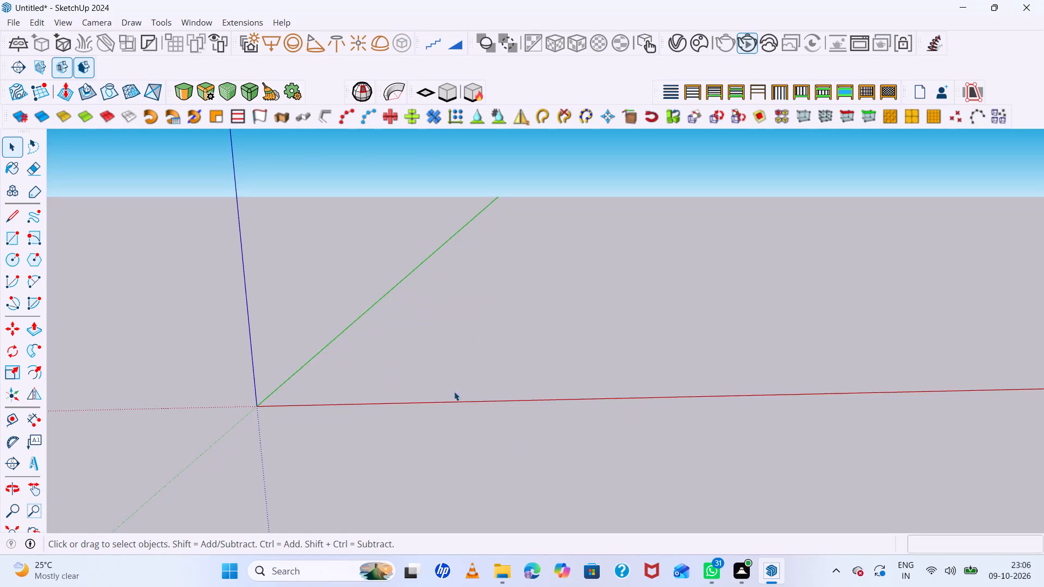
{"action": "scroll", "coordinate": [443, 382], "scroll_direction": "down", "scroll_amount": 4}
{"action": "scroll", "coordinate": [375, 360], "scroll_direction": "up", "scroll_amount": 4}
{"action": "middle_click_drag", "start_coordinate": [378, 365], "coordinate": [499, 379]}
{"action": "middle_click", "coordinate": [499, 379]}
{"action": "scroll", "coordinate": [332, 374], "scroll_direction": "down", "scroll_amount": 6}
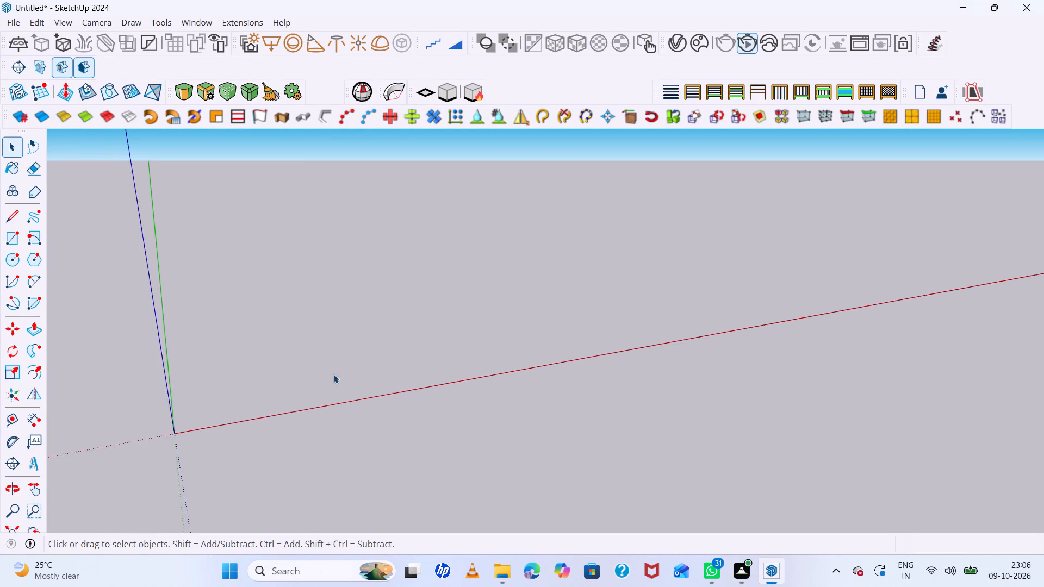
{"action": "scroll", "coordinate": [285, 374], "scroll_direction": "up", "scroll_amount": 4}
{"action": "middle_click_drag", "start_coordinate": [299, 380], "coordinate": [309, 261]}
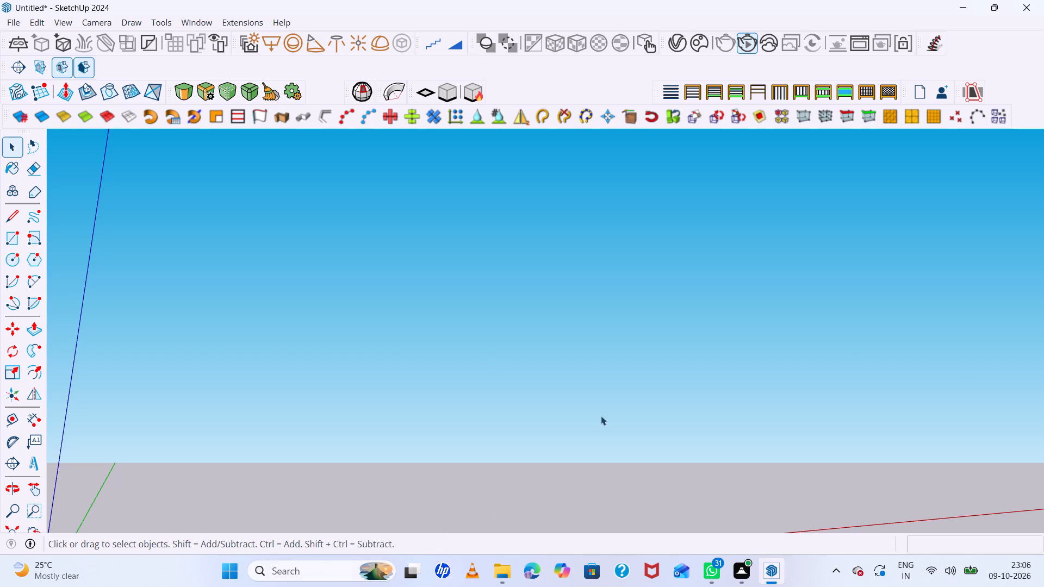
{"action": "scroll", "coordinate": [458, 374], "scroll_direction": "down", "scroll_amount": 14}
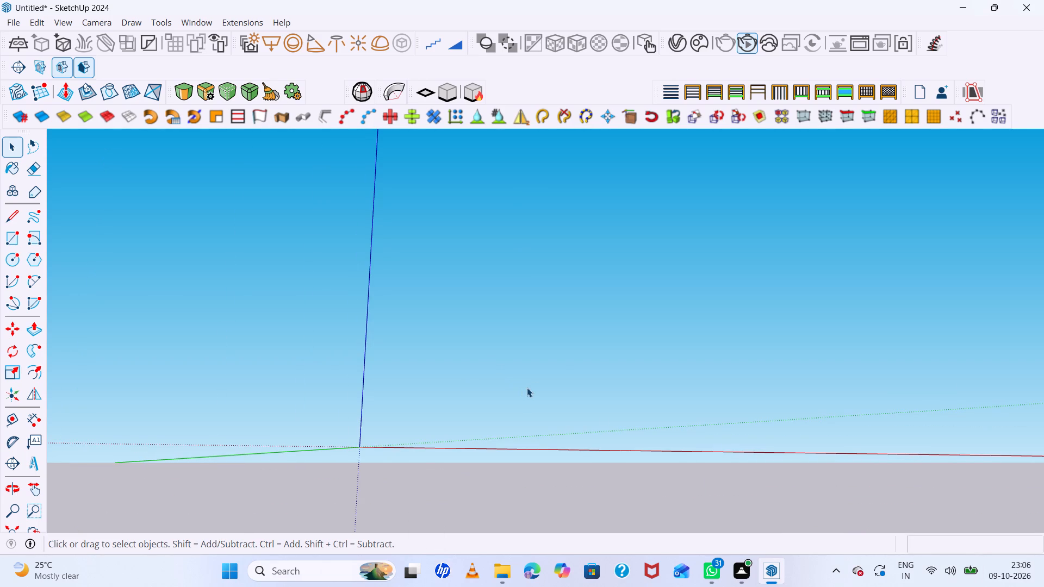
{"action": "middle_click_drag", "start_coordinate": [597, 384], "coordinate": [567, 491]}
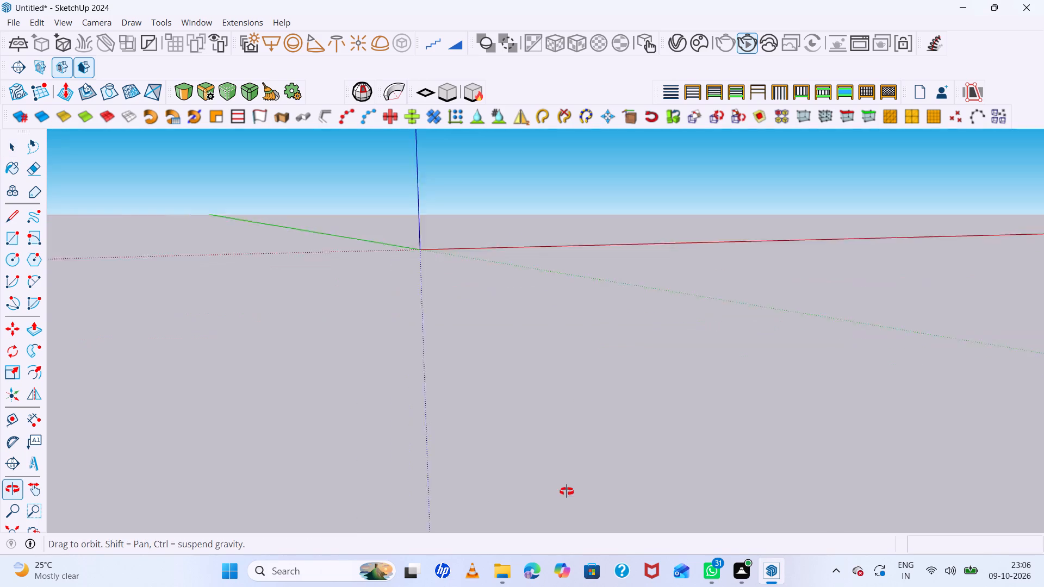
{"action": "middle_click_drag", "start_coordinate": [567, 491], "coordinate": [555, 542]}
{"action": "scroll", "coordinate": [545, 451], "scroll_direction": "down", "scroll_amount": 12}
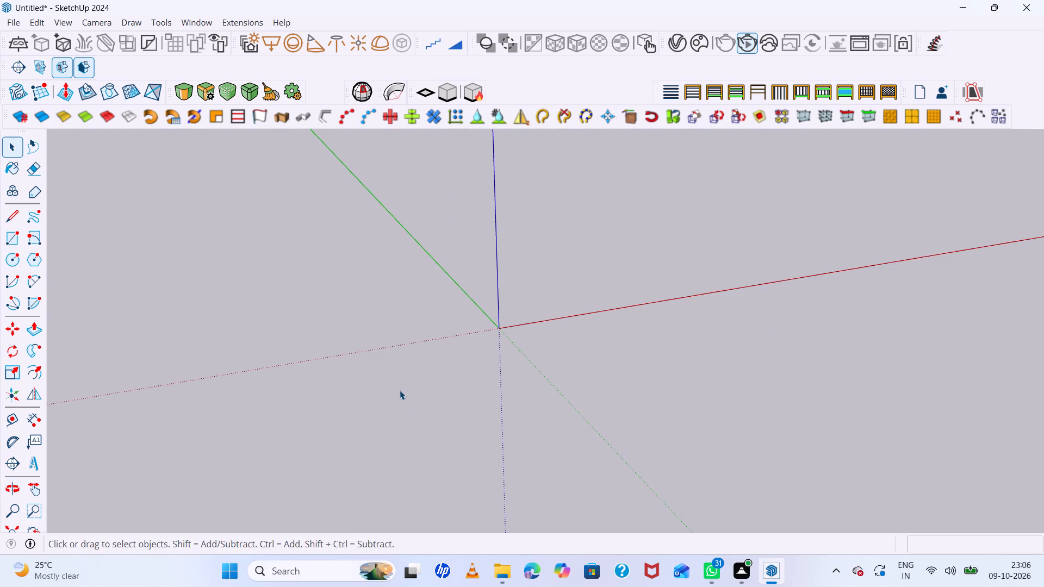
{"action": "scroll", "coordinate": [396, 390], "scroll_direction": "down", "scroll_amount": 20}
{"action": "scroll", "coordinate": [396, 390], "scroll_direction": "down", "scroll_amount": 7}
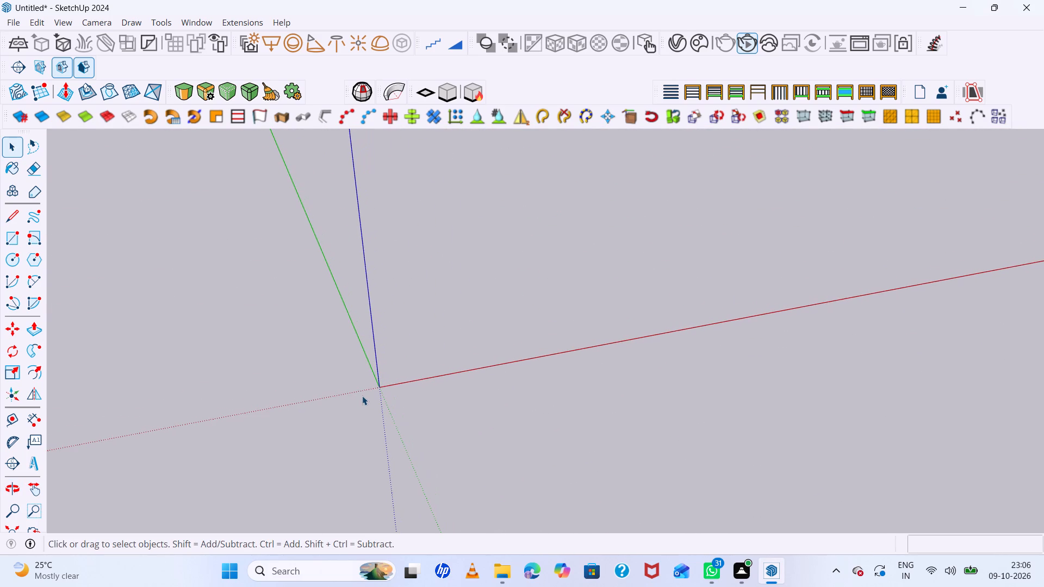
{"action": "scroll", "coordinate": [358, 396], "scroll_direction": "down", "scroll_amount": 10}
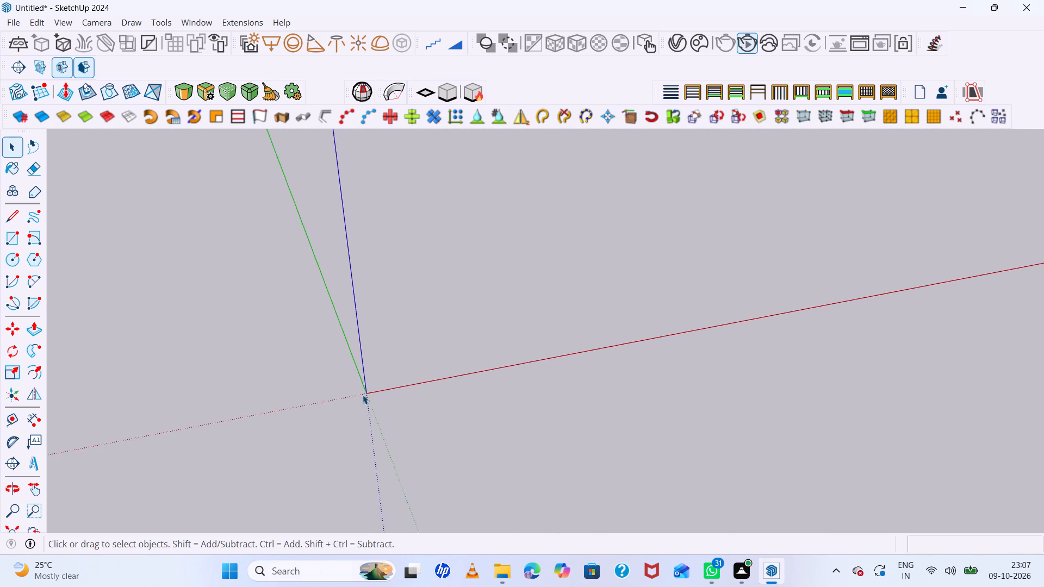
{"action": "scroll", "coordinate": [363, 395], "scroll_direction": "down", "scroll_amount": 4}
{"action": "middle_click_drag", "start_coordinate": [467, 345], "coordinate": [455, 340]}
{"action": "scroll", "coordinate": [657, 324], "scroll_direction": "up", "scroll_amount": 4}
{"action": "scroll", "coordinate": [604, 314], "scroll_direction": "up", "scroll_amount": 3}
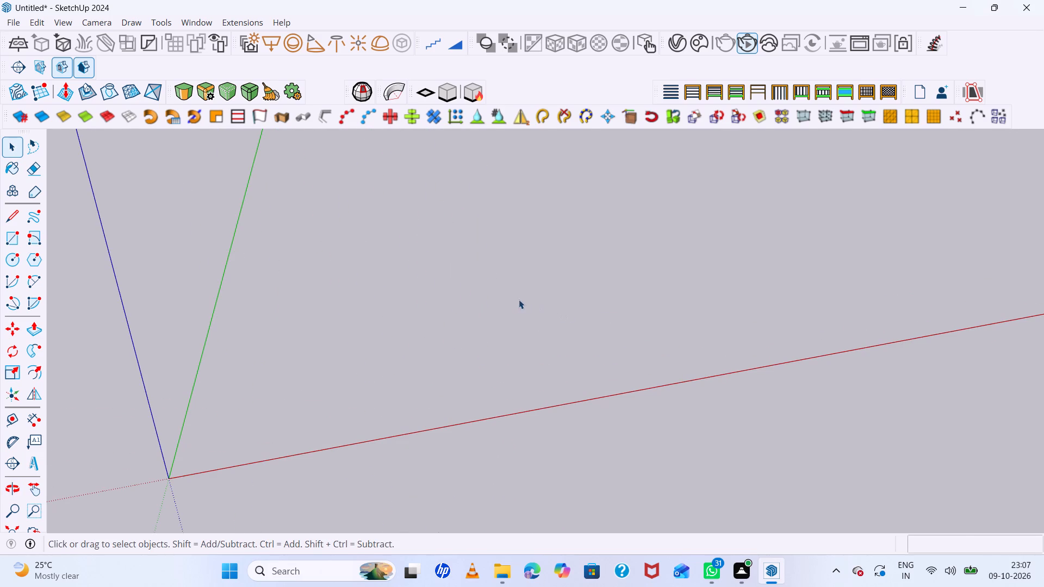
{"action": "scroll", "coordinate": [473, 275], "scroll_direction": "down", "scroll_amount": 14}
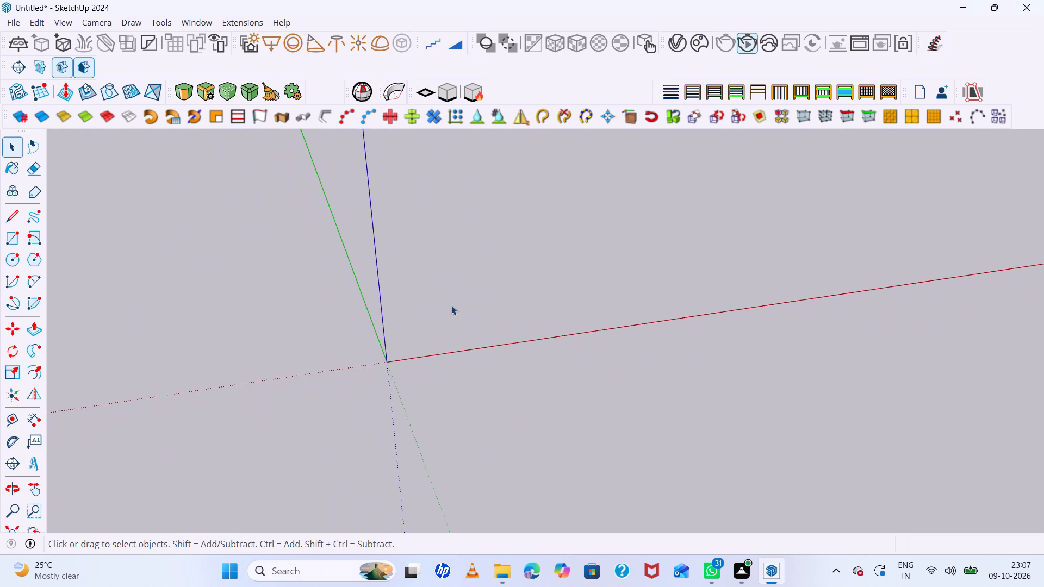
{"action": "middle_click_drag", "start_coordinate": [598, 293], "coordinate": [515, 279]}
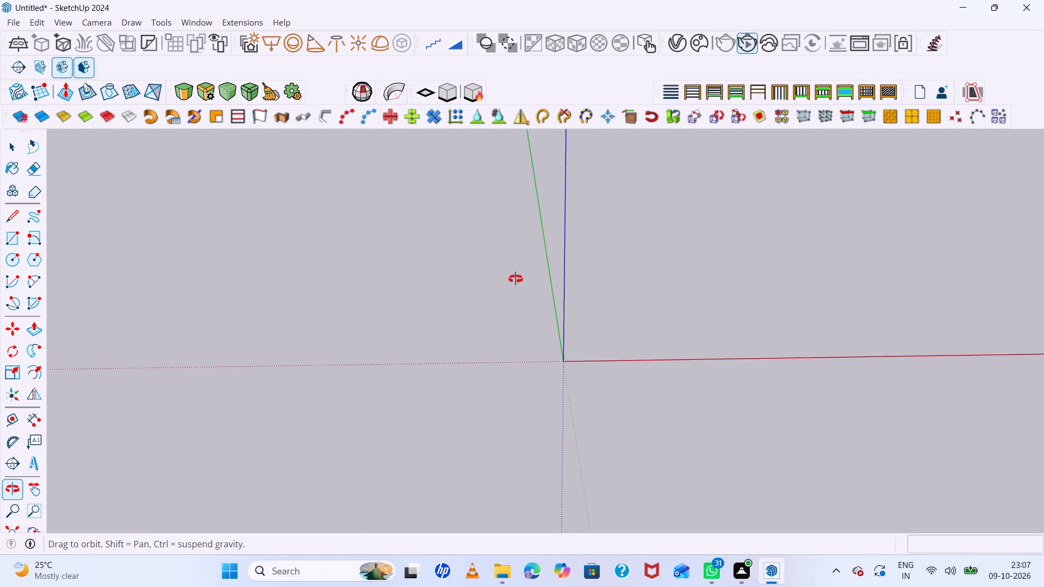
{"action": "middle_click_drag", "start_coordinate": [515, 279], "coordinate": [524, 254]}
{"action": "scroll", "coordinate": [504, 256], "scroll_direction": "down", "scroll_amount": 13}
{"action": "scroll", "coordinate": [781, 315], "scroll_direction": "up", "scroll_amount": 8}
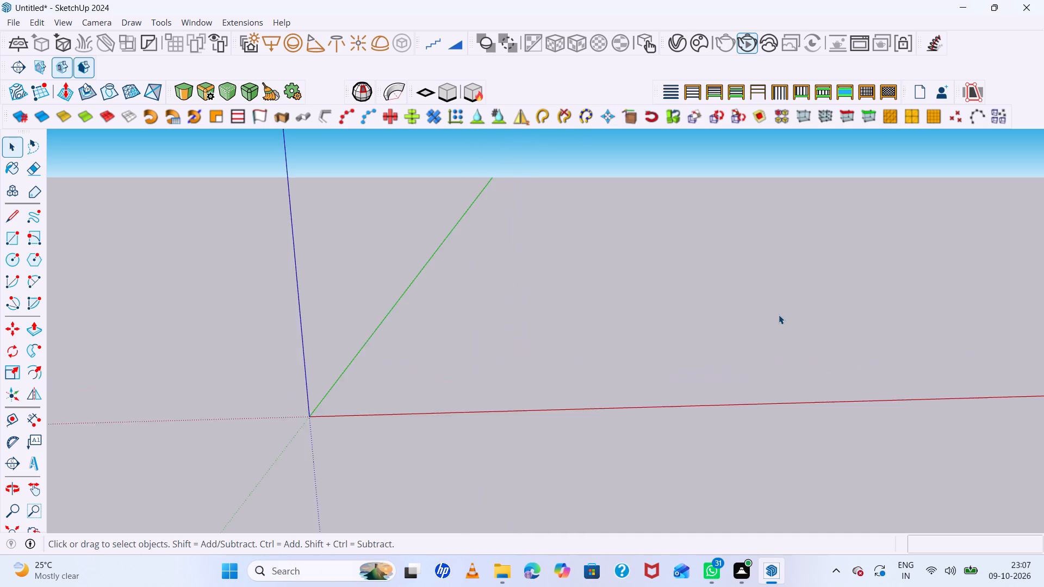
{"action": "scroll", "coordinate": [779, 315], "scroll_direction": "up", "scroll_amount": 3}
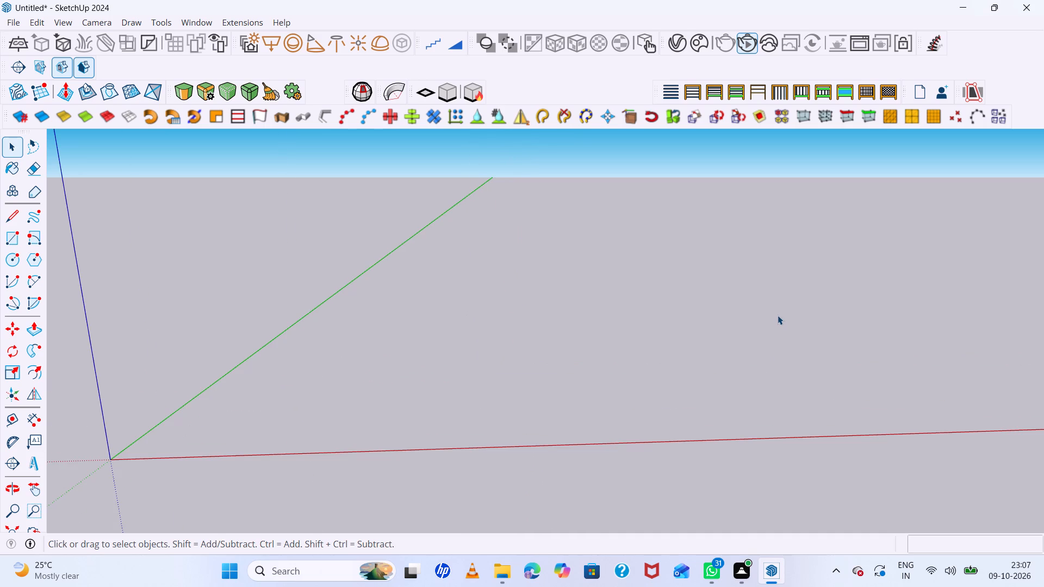
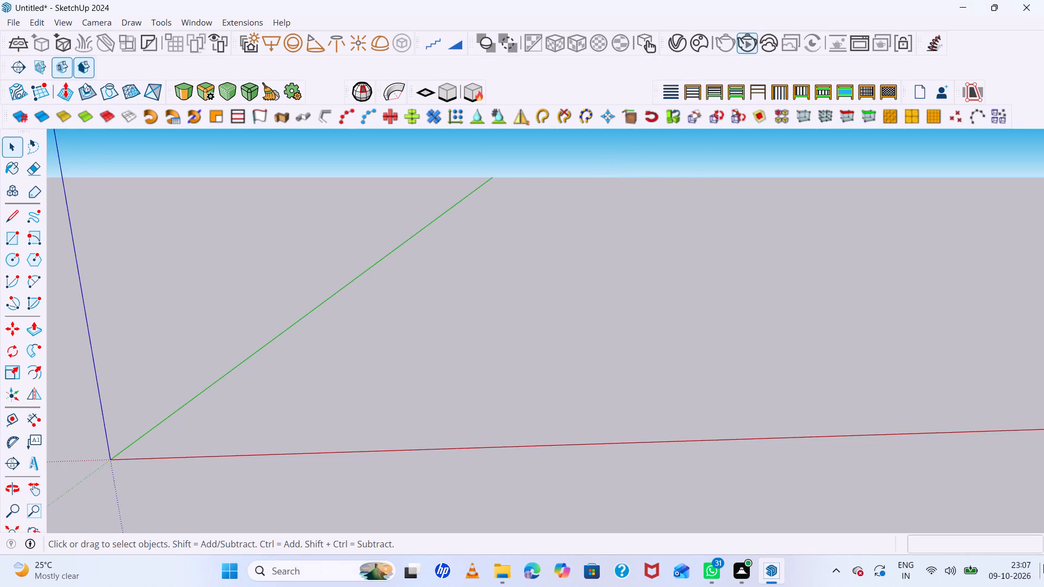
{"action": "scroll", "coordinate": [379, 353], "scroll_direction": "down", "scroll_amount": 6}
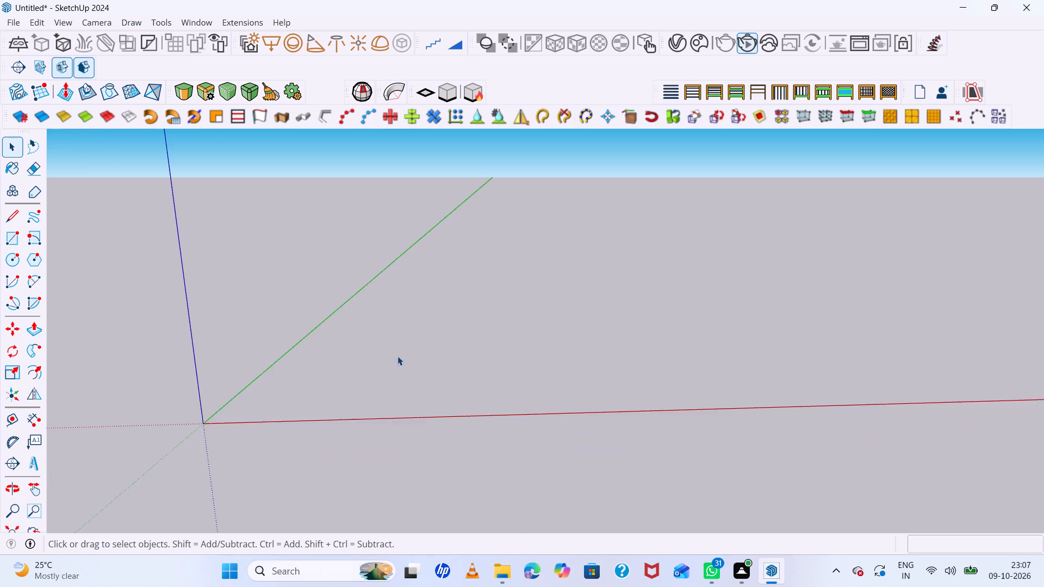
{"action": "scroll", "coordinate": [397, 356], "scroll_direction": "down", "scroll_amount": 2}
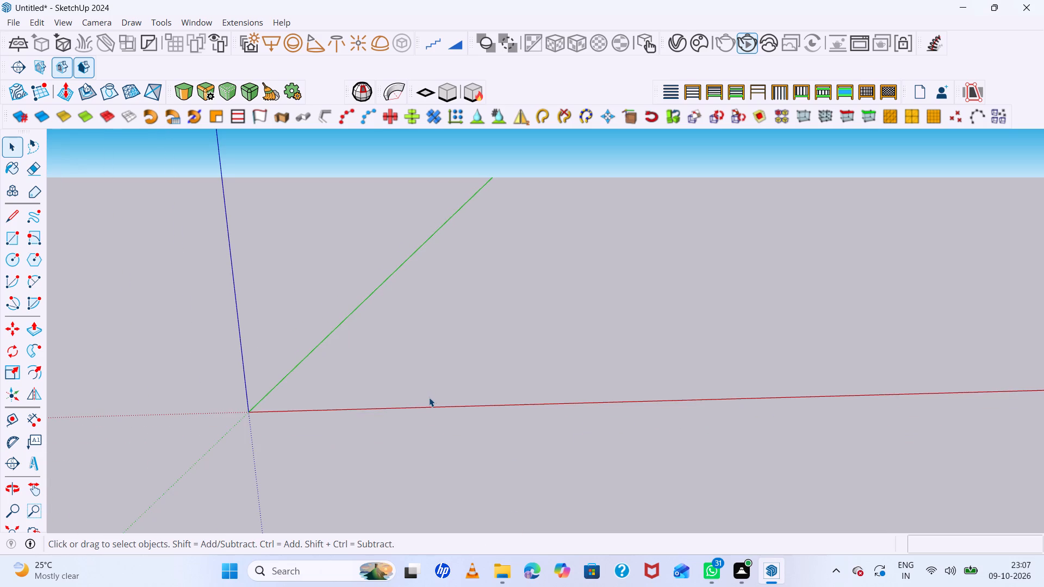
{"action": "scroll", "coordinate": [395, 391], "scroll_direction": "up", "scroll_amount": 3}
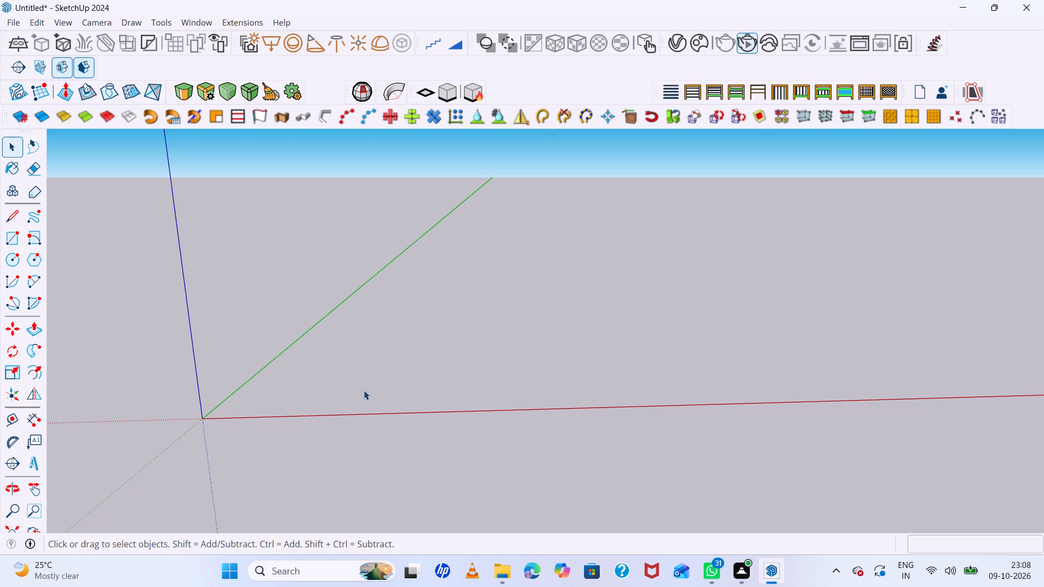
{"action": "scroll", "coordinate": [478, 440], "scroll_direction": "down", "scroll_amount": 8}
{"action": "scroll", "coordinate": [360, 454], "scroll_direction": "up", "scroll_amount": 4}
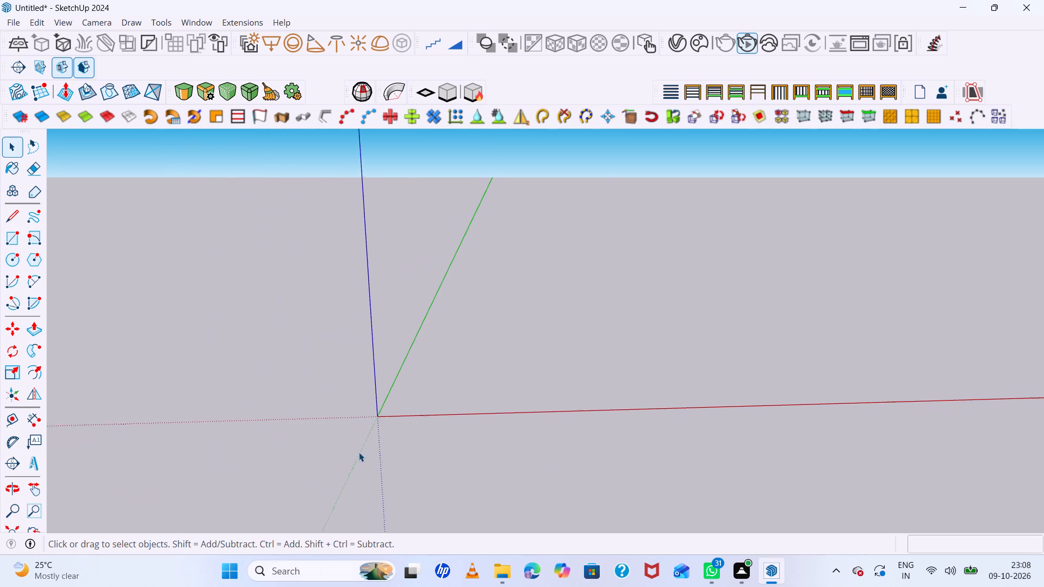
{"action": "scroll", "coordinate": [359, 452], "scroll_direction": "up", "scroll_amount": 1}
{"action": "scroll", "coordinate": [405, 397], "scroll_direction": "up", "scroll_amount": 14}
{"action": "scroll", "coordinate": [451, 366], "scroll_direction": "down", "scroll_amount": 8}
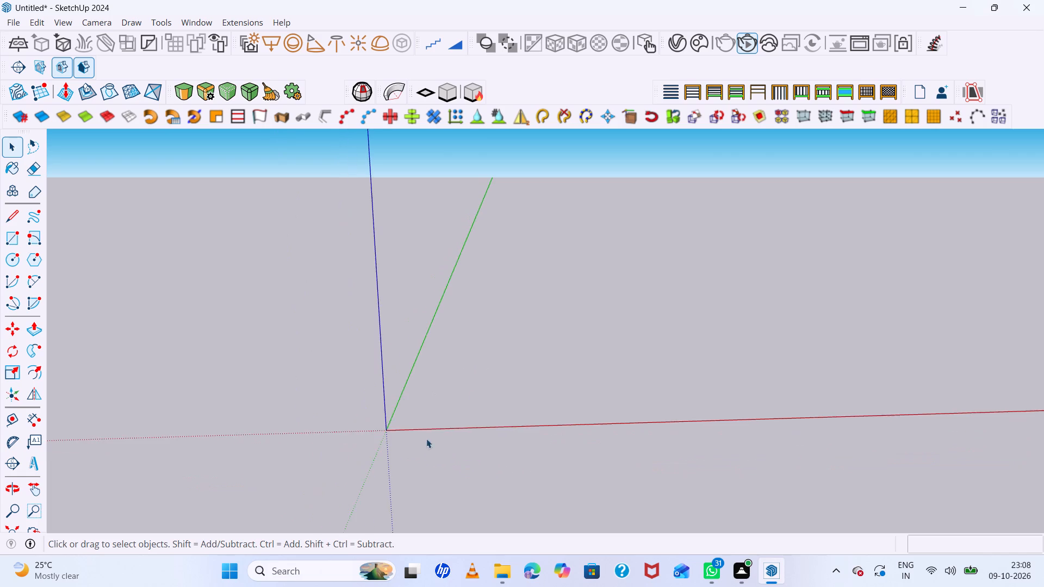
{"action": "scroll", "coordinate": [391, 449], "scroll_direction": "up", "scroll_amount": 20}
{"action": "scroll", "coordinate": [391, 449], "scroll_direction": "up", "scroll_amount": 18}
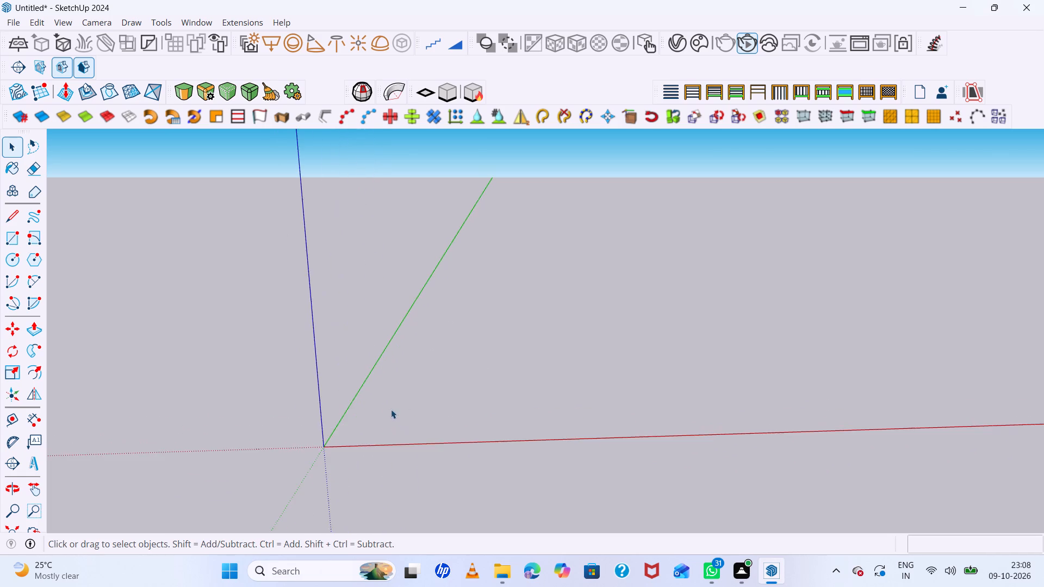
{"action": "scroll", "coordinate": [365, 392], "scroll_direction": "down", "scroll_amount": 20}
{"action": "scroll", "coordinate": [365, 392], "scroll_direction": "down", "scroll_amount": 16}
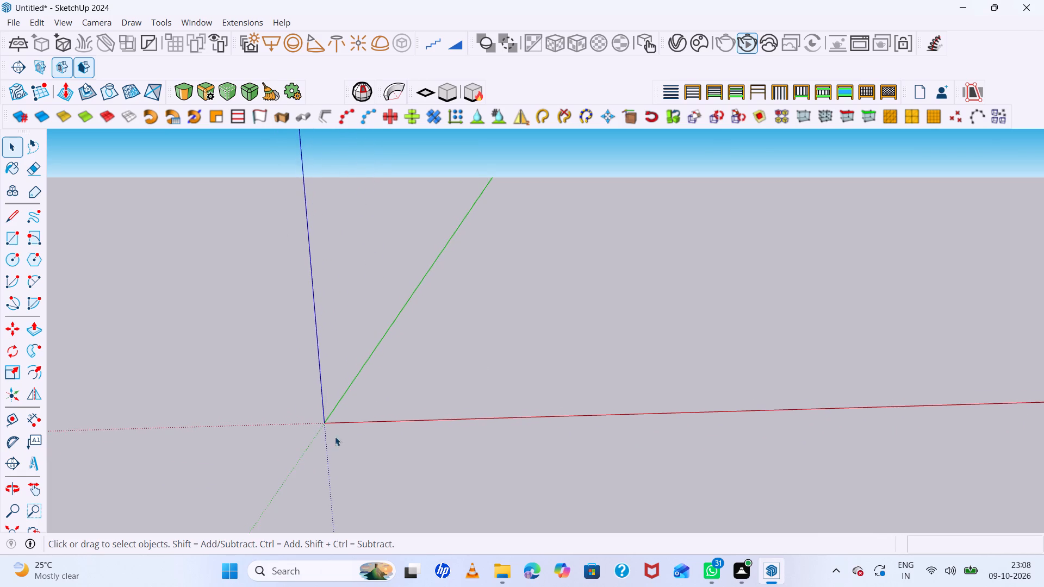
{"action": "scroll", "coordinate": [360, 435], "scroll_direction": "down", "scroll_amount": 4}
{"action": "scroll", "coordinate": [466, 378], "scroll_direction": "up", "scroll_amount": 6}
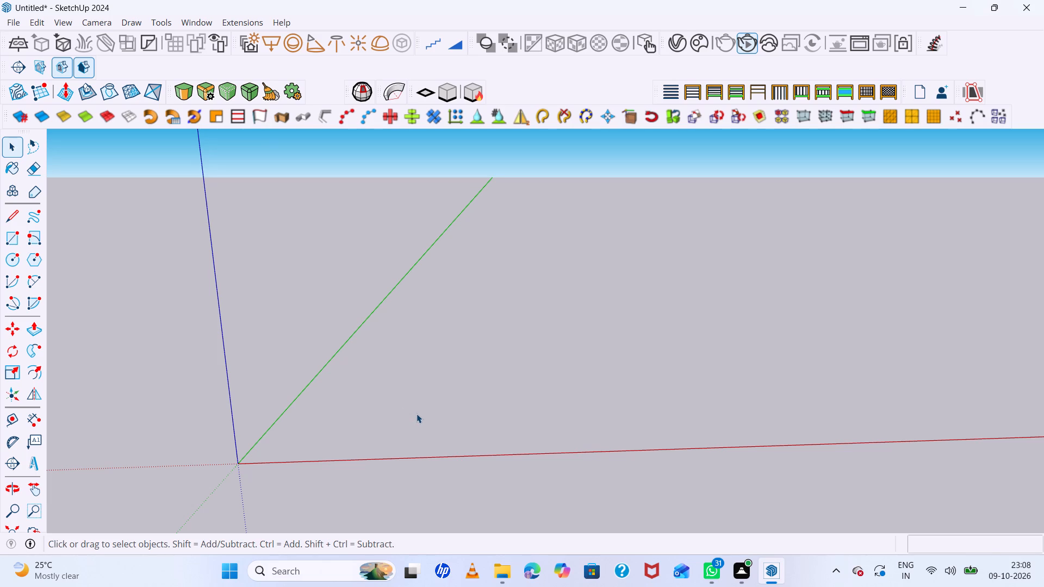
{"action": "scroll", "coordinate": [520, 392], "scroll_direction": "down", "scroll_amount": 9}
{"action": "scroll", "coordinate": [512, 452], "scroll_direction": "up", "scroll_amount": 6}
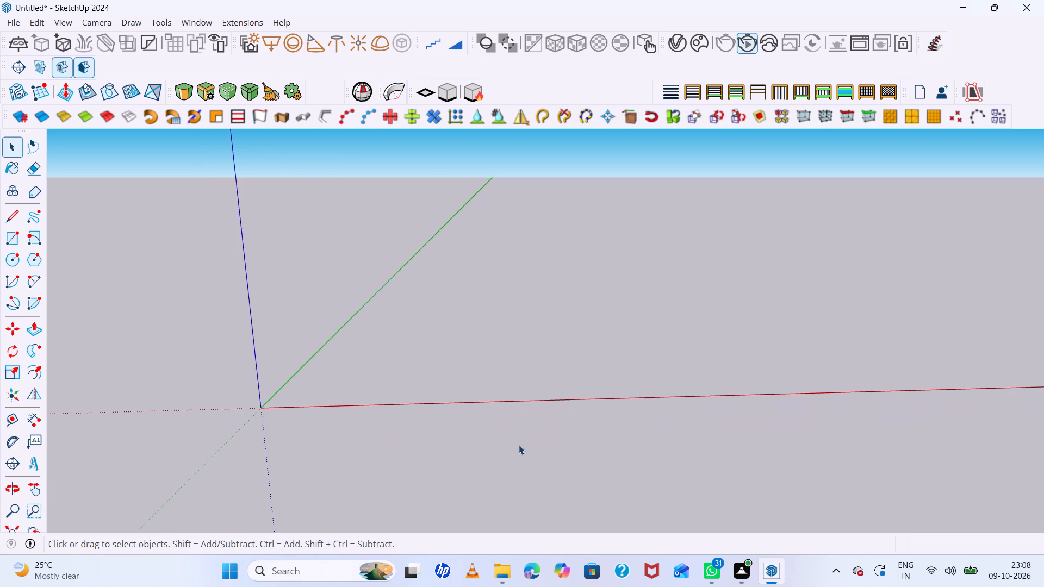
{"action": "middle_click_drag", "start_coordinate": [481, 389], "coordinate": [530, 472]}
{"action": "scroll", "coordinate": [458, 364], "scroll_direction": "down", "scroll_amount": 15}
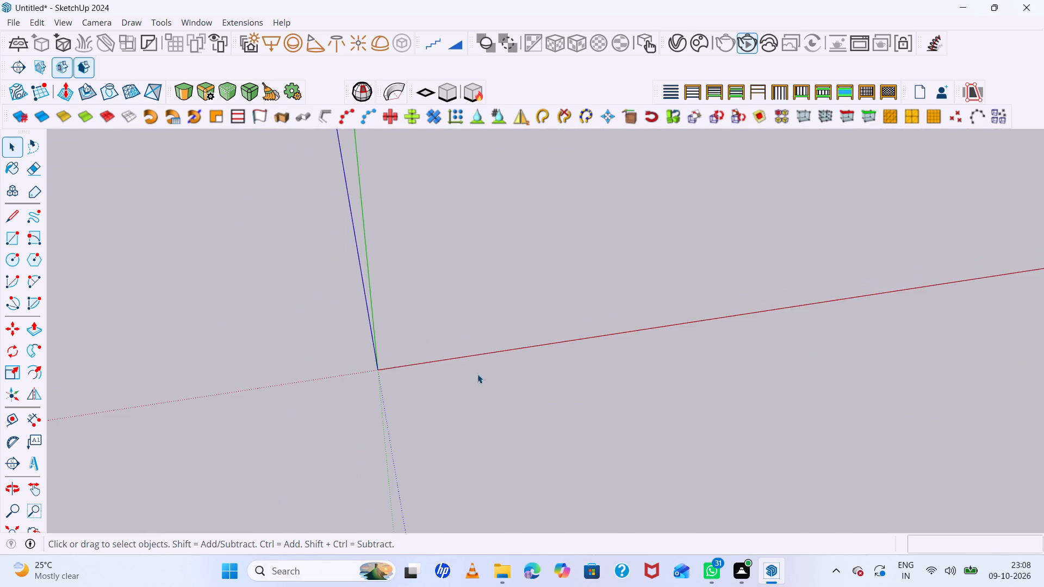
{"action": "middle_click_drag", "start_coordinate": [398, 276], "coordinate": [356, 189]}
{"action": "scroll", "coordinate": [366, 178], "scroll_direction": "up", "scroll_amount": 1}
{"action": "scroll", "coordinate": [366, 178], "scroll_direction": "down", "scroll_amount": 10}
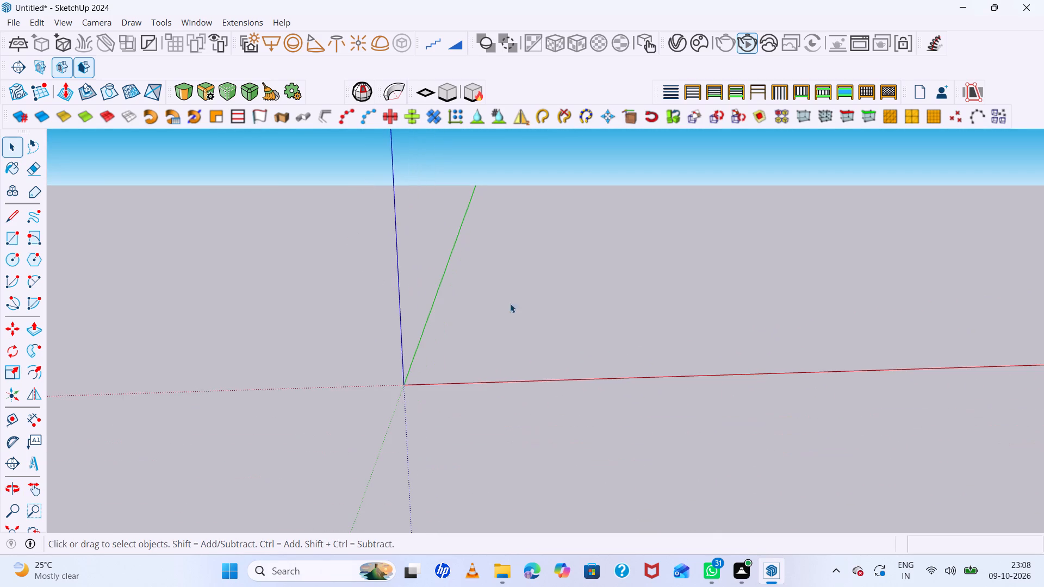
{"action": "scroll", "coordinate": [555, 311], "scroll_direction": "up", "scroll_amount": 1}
Draw a freehand rectangle flat on the ground, between the green and red axes near the origin.
{"action": "key", "text": "r"}
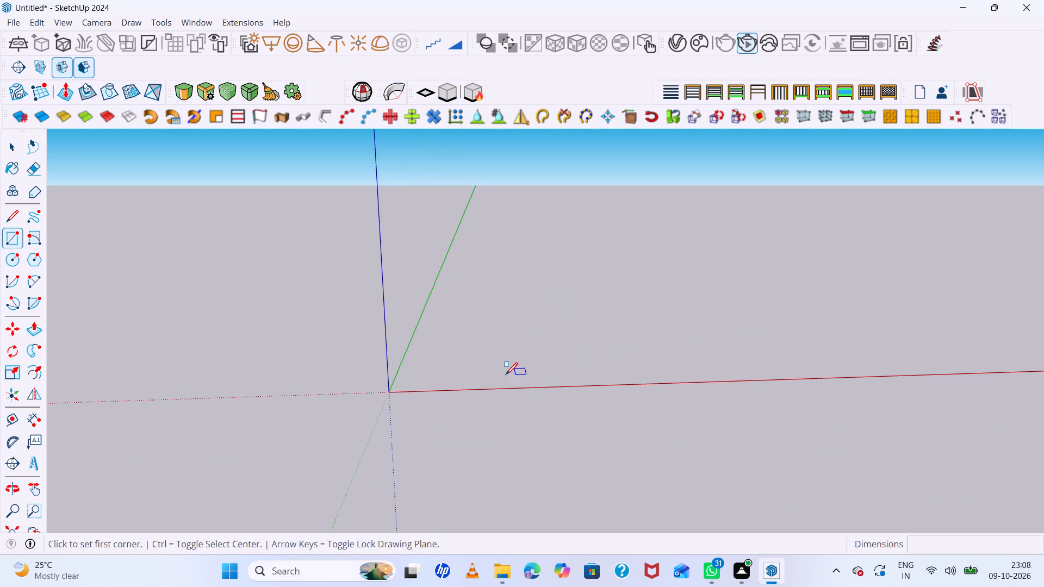
{"action": "scroll", "coordinate": [505, 378], "scroll_direction": "down", "scroll_amount": 2}
{"action": "scroll", "coordinate": [529, 309], "scroll_direction": "up", "scroll_amount": 5}
{"action": "scroll", "coordinate": [529, 296], "scroll_direction": "down", "scroll_amount": 4}
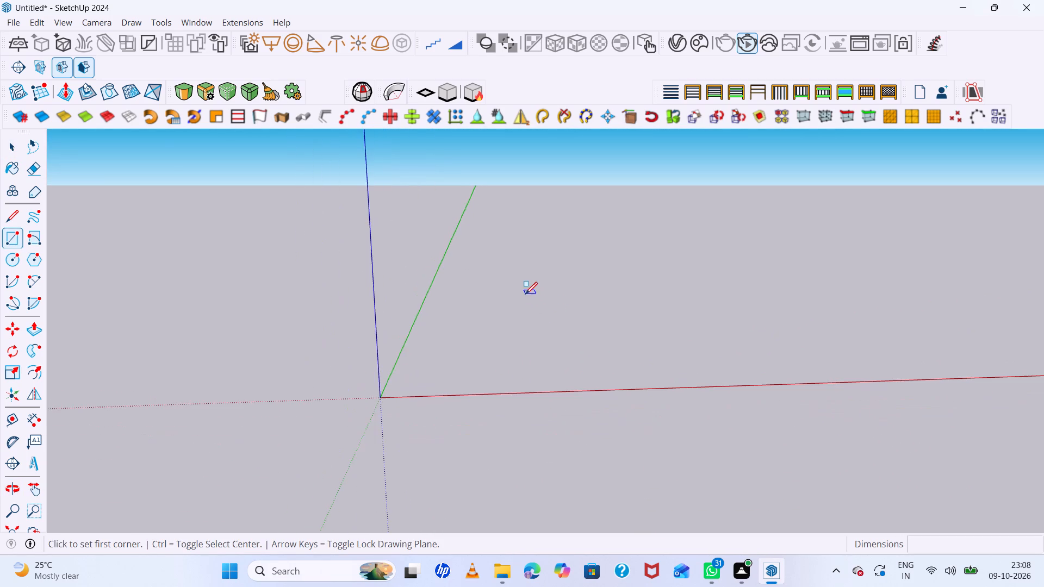
{"action": "middle_click_drag", "start_coordinate": [530, 309], "coordinate": [537, 330]}
{"action": "scroll", "coordinate": [531, 308], "scroll_direction": "down", "scroll_amount": 4}
{"action": "scroll", "coordinate": [530, 297], "scroll_direction": "up", "scroll_amount": 1}
{"action": "scroll", "coordinate": [503, 276], "scroll_direction": "down", "scroll_amount": 3}
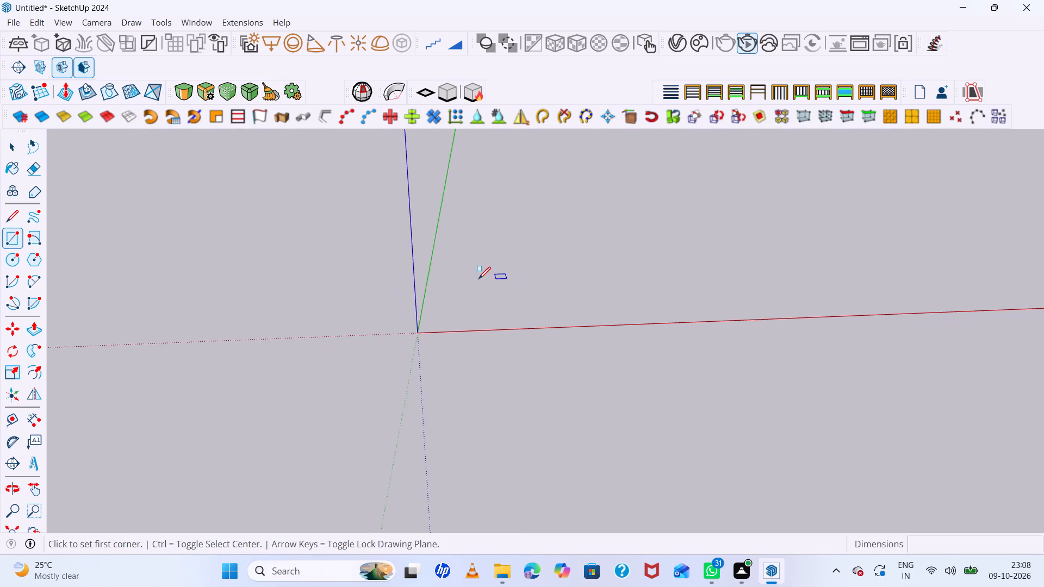
{"action": "scroll", "coordinate": [478, 279], "scroll_direction": "down", "scroll_amount": 14}
{"action": "scroll", "coordinate": [527, 264], "scroll_direction": "up", "scroll_amount": 4}
{"action": "middle_click_drag", "start_coordinate": [525, 261], "coordinate": [518, 240]}
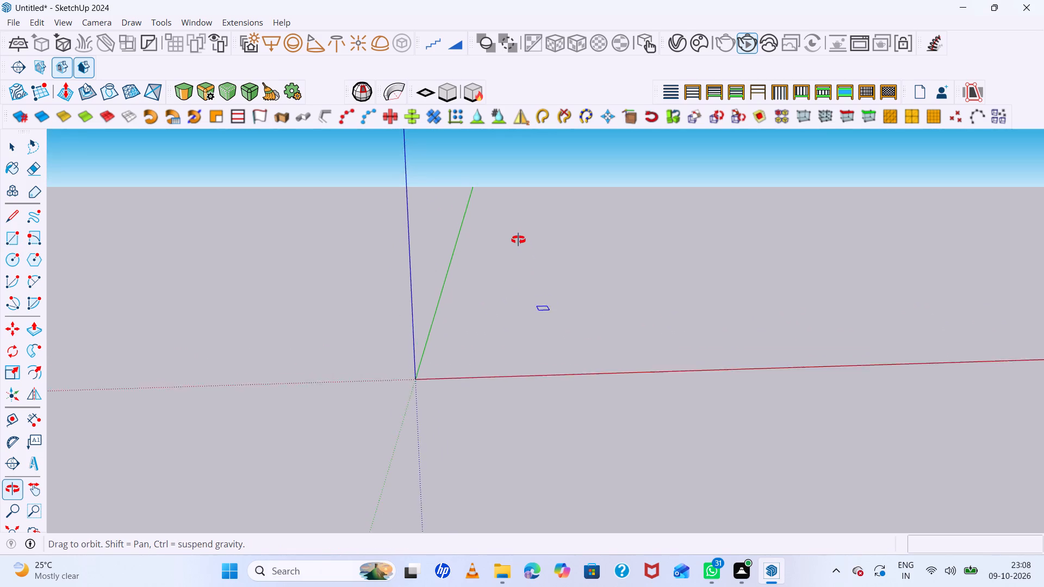
{"action": "middle_click_drag", "start_coordinate": [518, 240], "coordinate": [520, 235]}
{"action": "scroll", "coordinate": [540, 308], "scroll_direction": "up", "scroll_amount": 5}
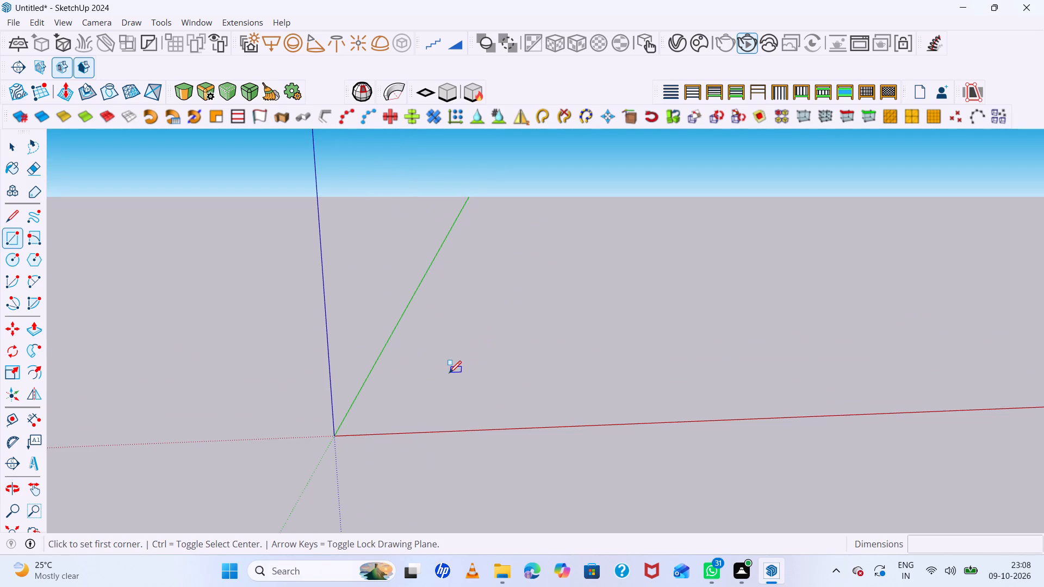
{"action": "left_click", "coordinate": [451, 371]}
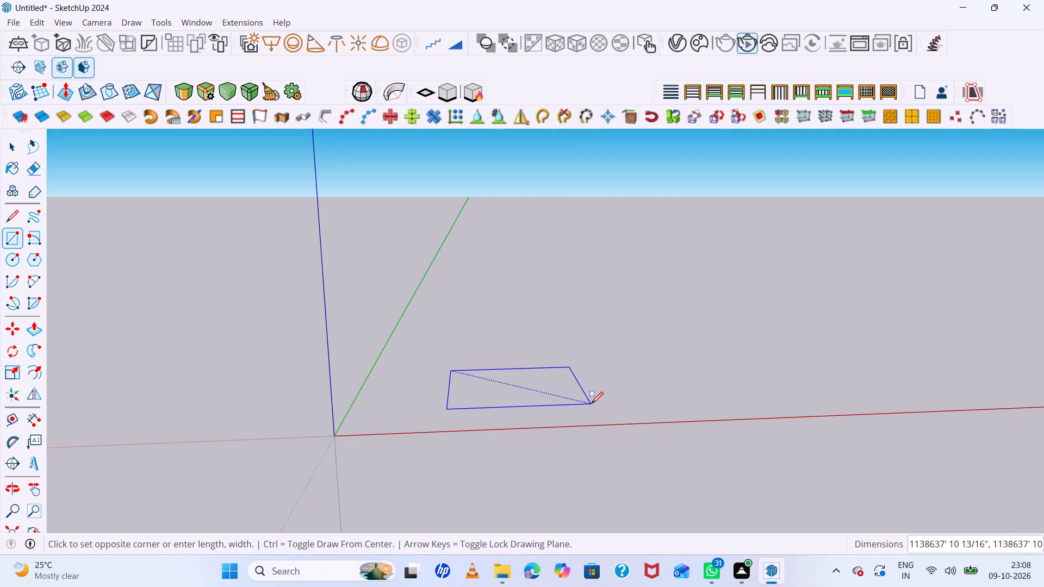
{"action": "left_click", "coordinate": [627, 416]}
Make a group from the rectangle's face and its bounding edges.
{"action": "scroll", "coordinate": [530, 421], "scroll_direction": "up", "scroll_amount": 1}
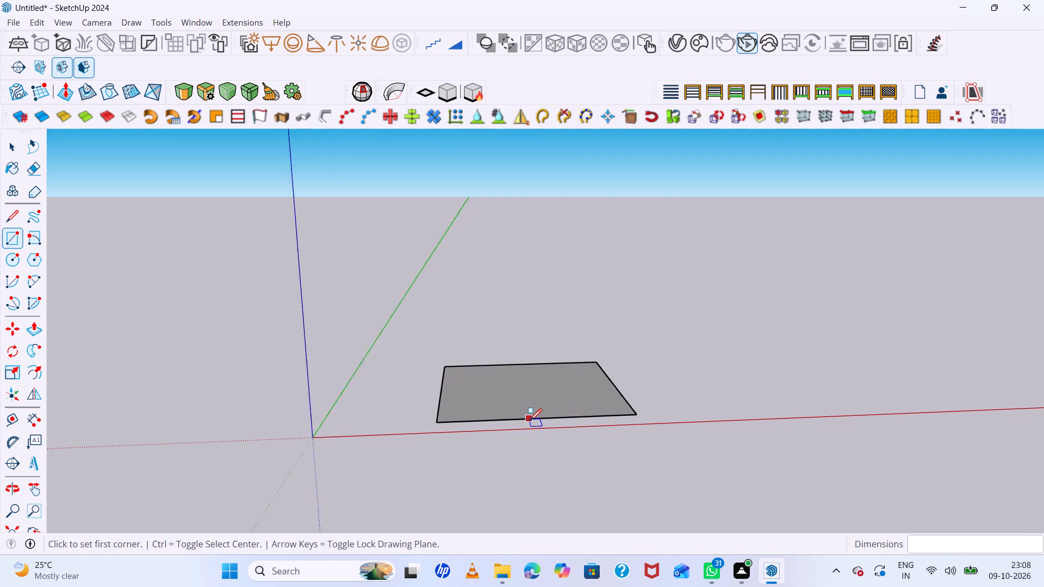
{"action": "scroll", "coordinate": [530, 421], "scroll_direction": "up", "scroll_amount": 5}
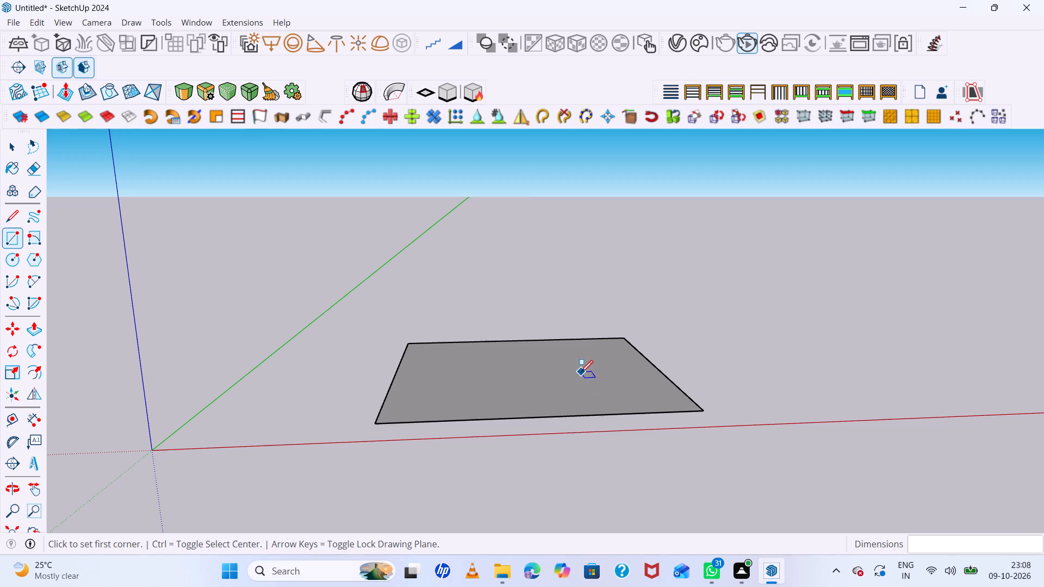
{"action": "key", "text": "space"}
{"action": "double_click", "coordinate": [581, 373]}
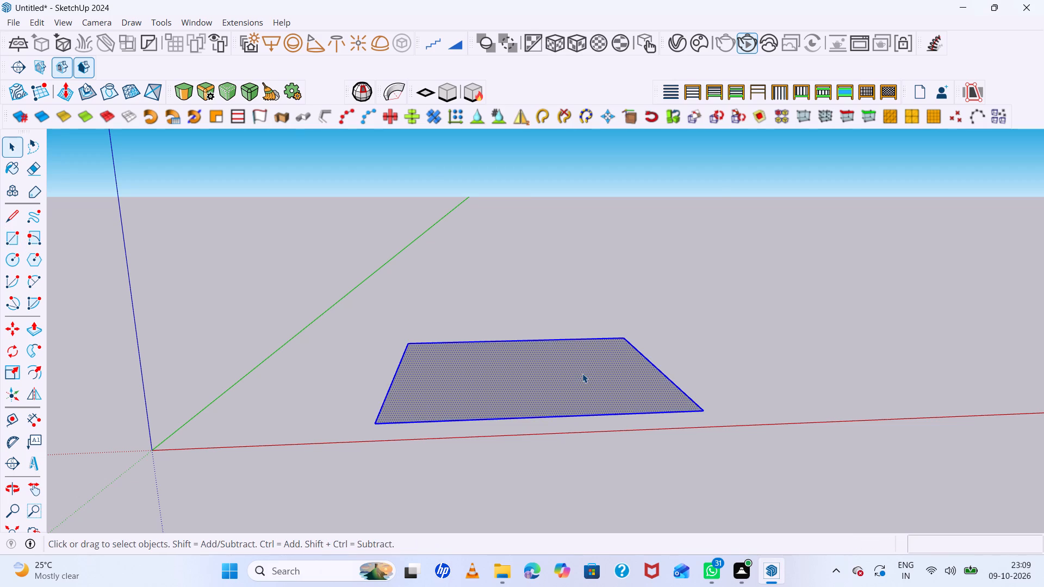
{"action": "right_click", "coordinate": [583, 374]}
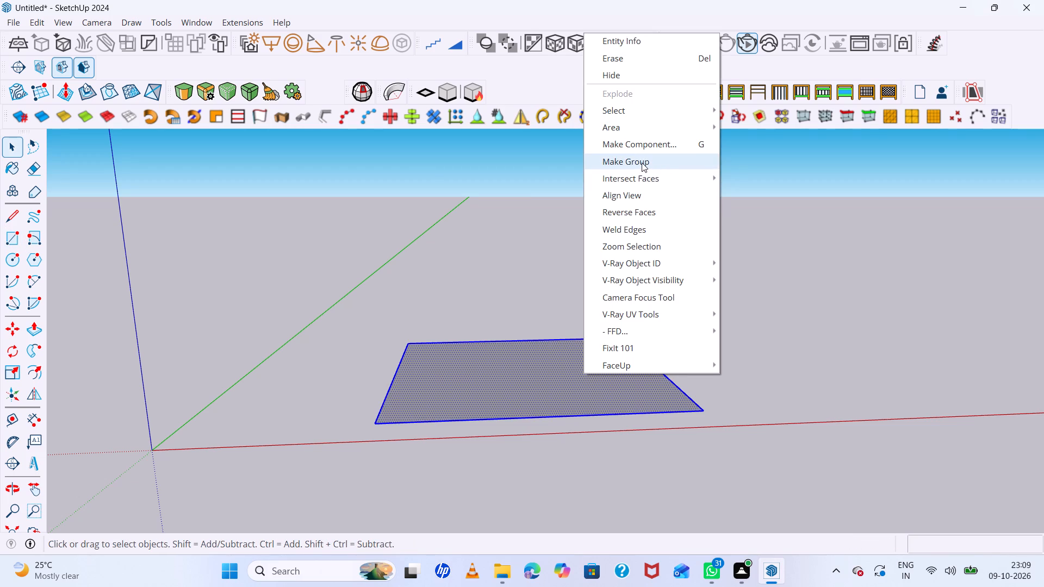
{"action": "left_click", "coordinate": [642, 163]}
{"action": "left_click", "coordinate": [531, 370]}
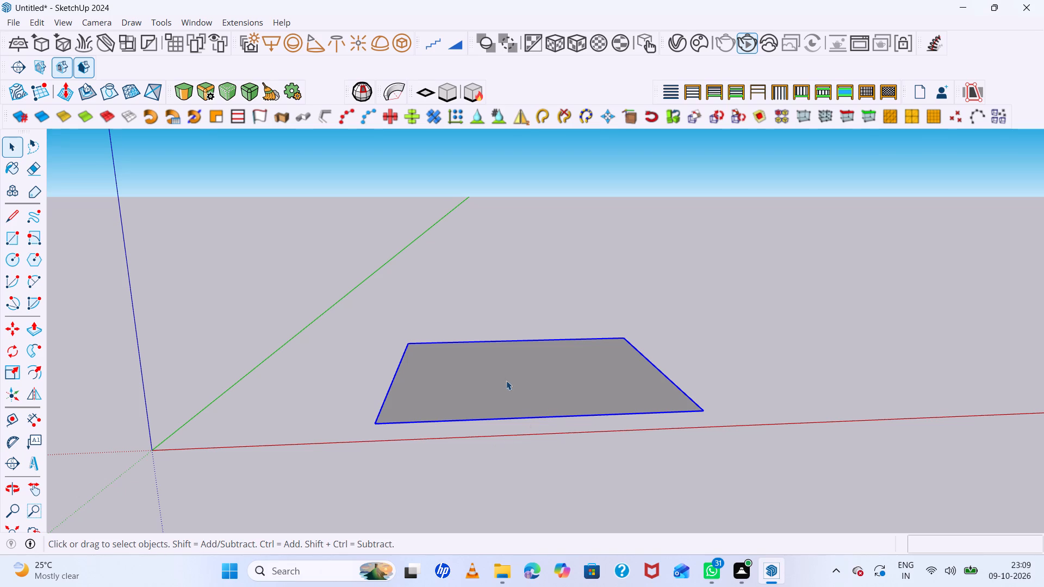
Inside the rectangle group, offset the face's outline inward by about 122573' to form a border, and leave the group.
{"action": "scroll", "coordinate": [506, 380], "scroll_direction": "down", "scroll_amount": 2}
{"action": "middle_click_drag", "start_coordinate": [549, 379], "coordinate": [546, 398]}
{"action": "scroll", "coordinate": [547, 399], "scroll_direction": "up", "scroll_amount": 2}
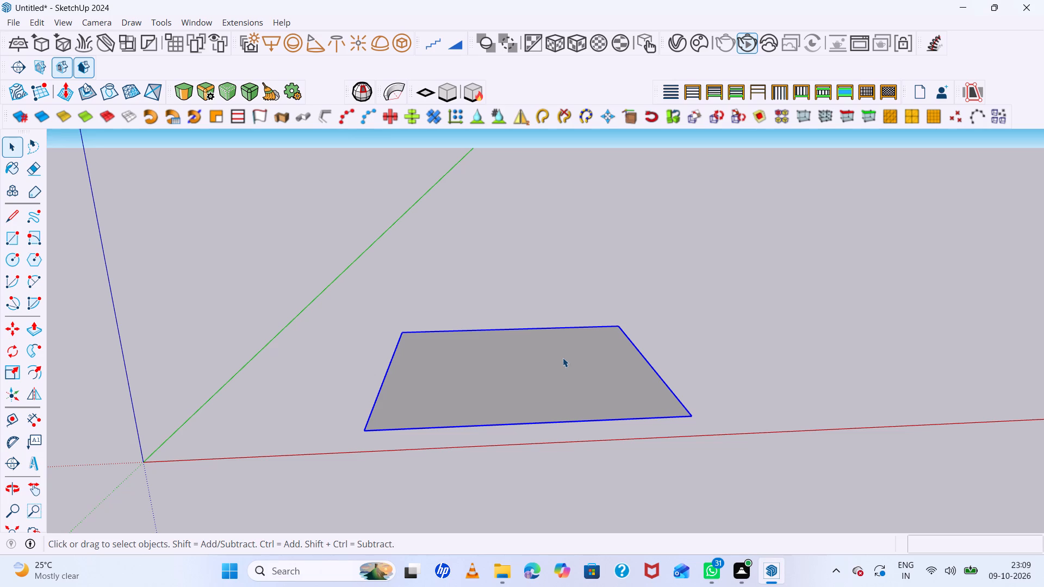
{"action": "scroll", "coordinate": [564, 373], "scroll_direction": "up", "scroll_amount": 1}
{"action": "left_click", "coordinate": [558, 378]}
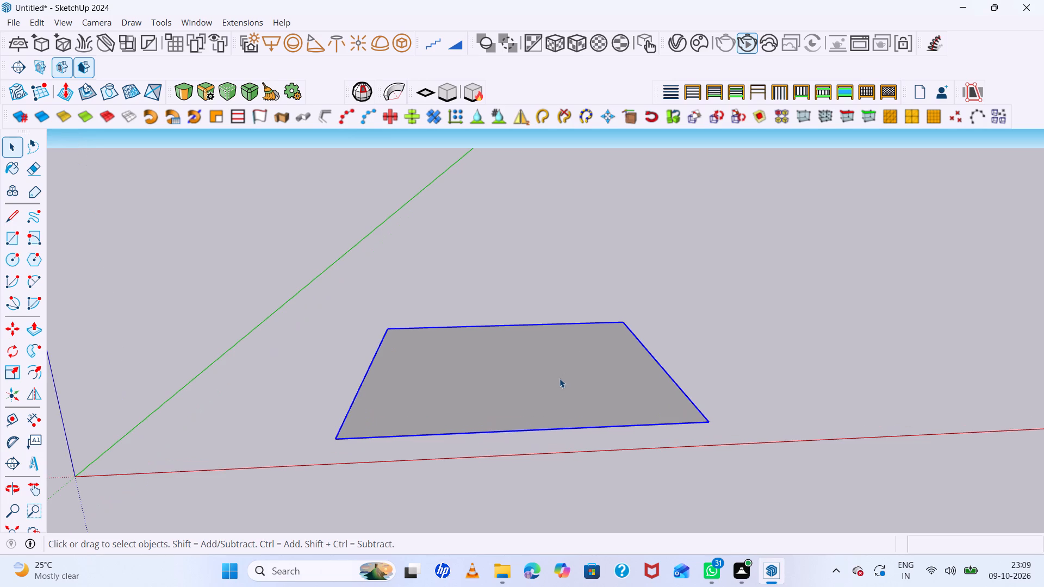
{"action": "left_click", "coordinate": [574, 388]}
{"action": "double_click", "coordinate": [554, 374]}
{"action": "left_click", "coordinate": [546, 353]}
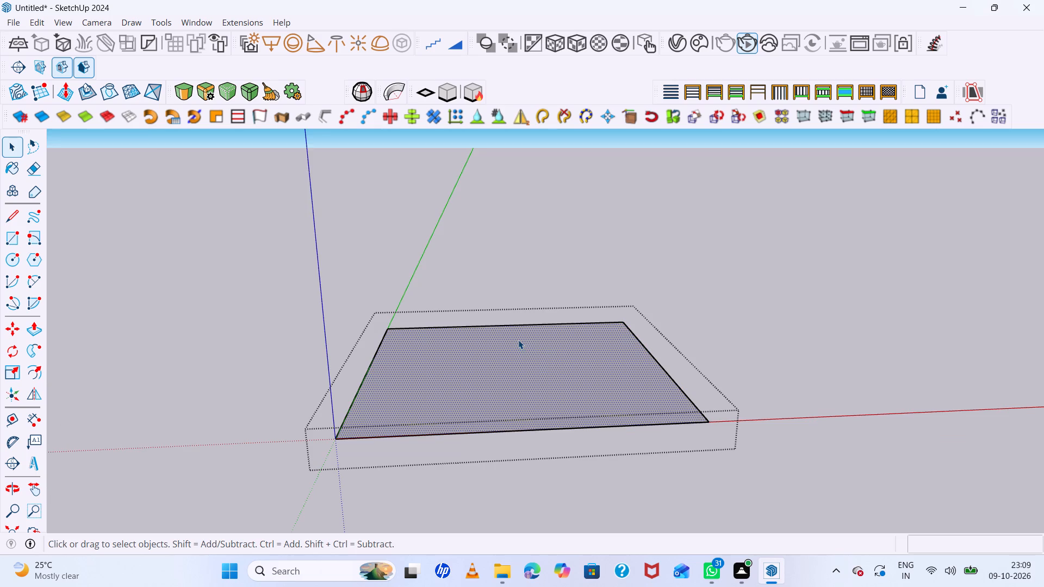
{"action": "key", "text": "f"}
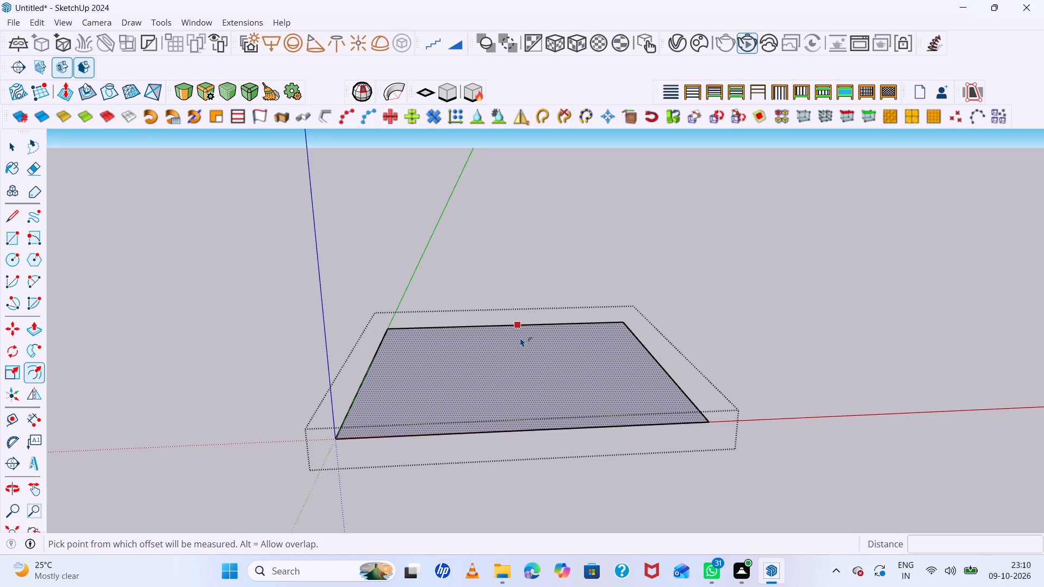
{"action": "left_click", "coordinate": [530, 334]}
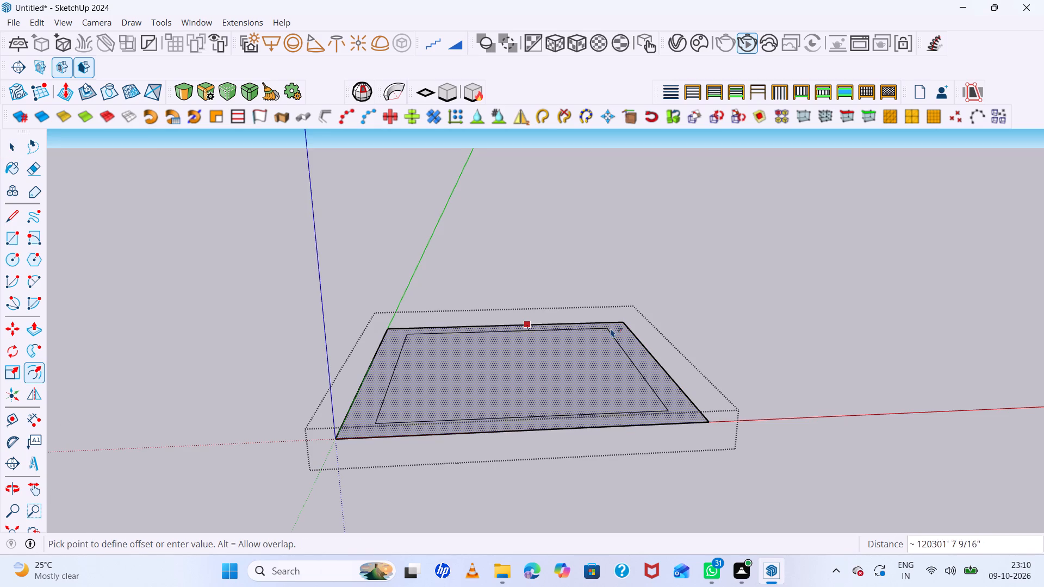
{"action": "scroll", "coordinate": [620, 333], "scroll_direction": "down", "scroll_amount": 3}
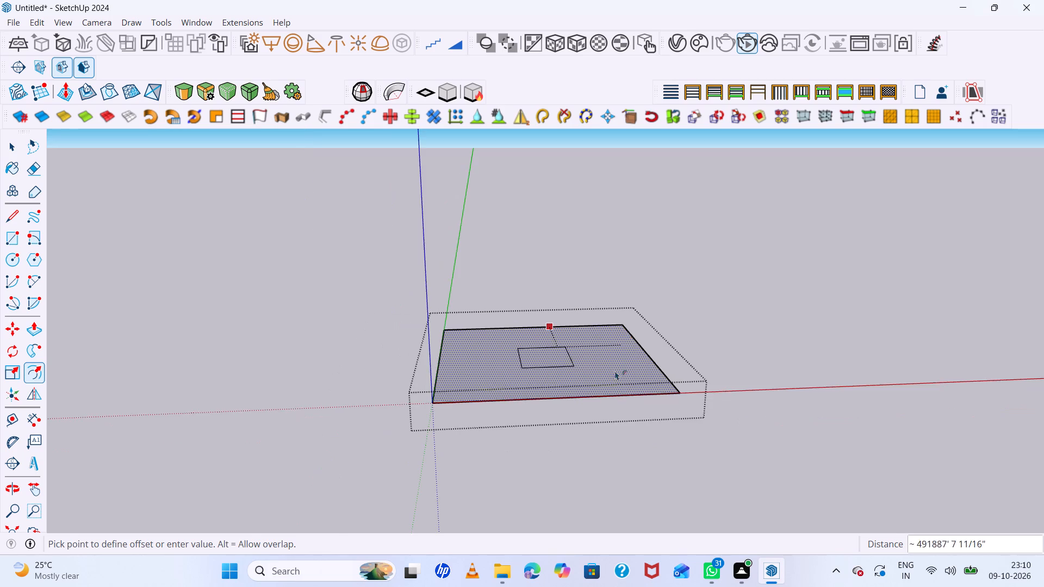
{"action": "middle_click_drag", "start_coordinate": [612, 377], "coordinate": [581, 466]}
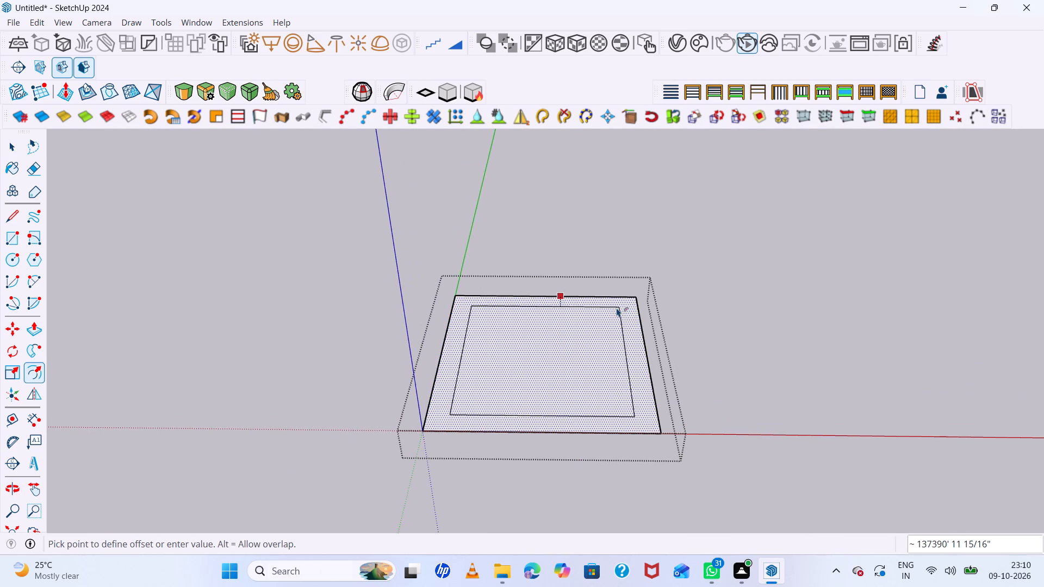
{"action": "left_click", "coordinate": [619, 306]}
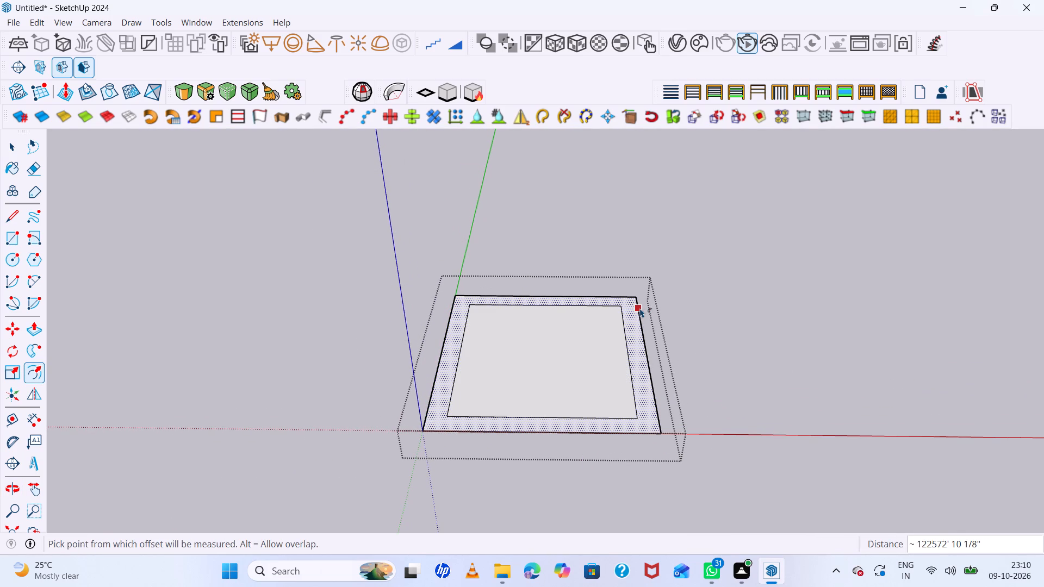
{"action": "key", "text": "space"}
{"action": "left_click", "coordinate": [735, 299]}
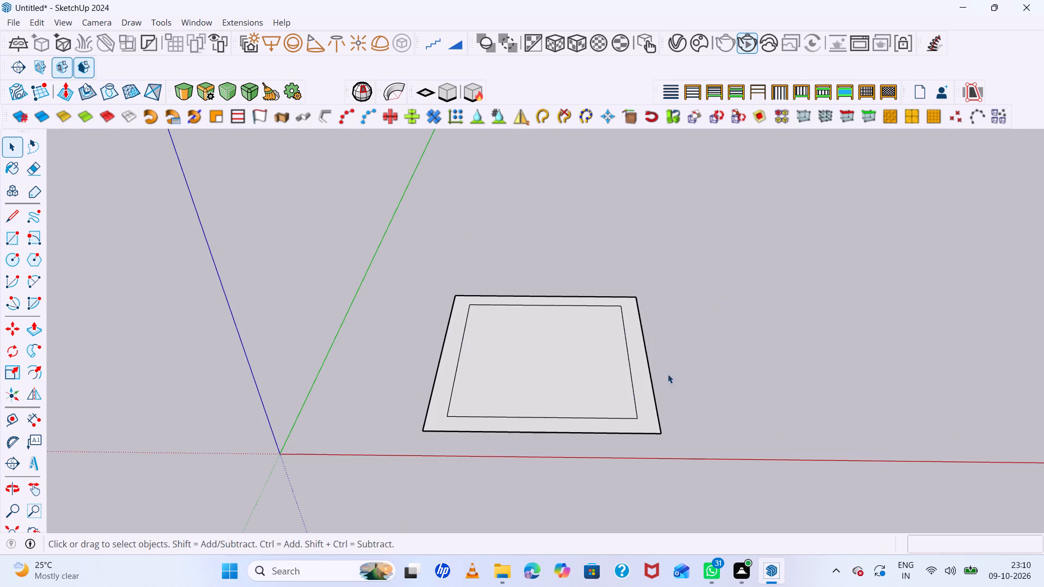
Inside the rectangle group, move the inset outline's front edge onto the outer front edge to open the border, and leave the group.
{"action": "left_click", "coordinate": [567, 417]}
{"action": "left_click", "coordinate": [567, 417]}
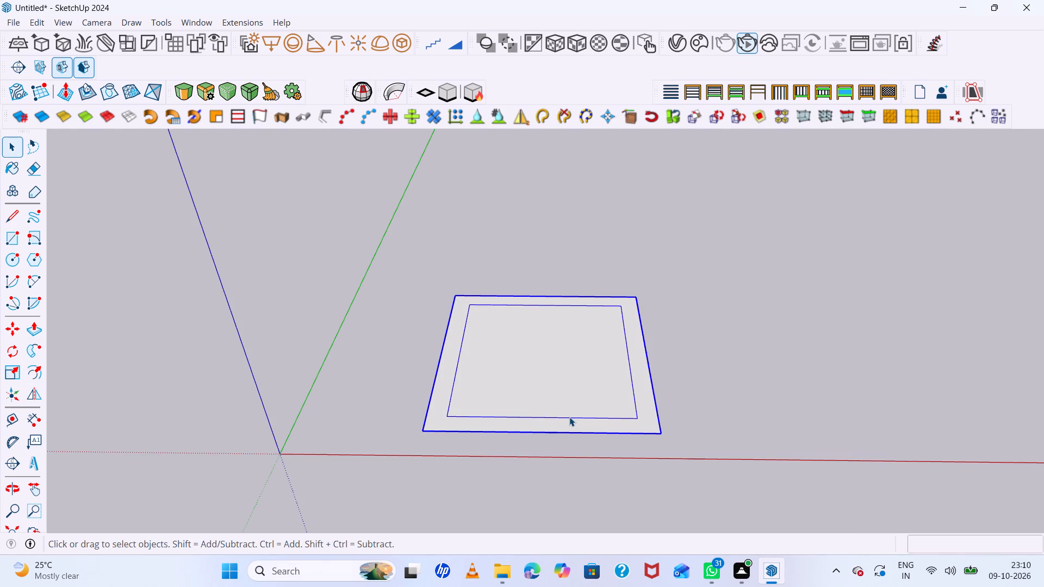
{"action": "left_click", "coordinate": [570, 417]}
{"action": "double_click", "coordinate": [570, 417]}
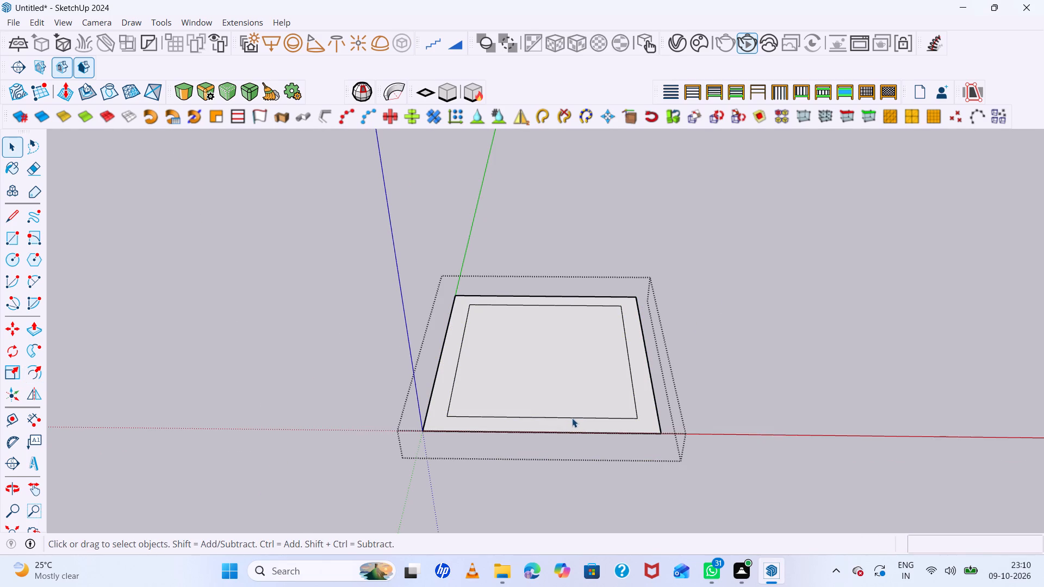
{"action": "left_click", "coordinate": [572, 418]}
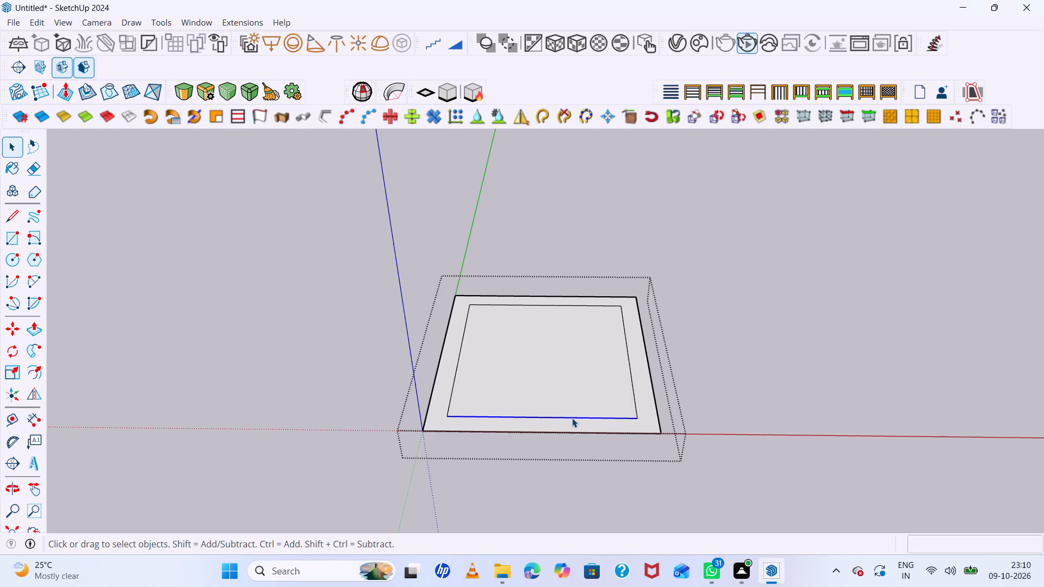
{"action": "key", "text": "m"}
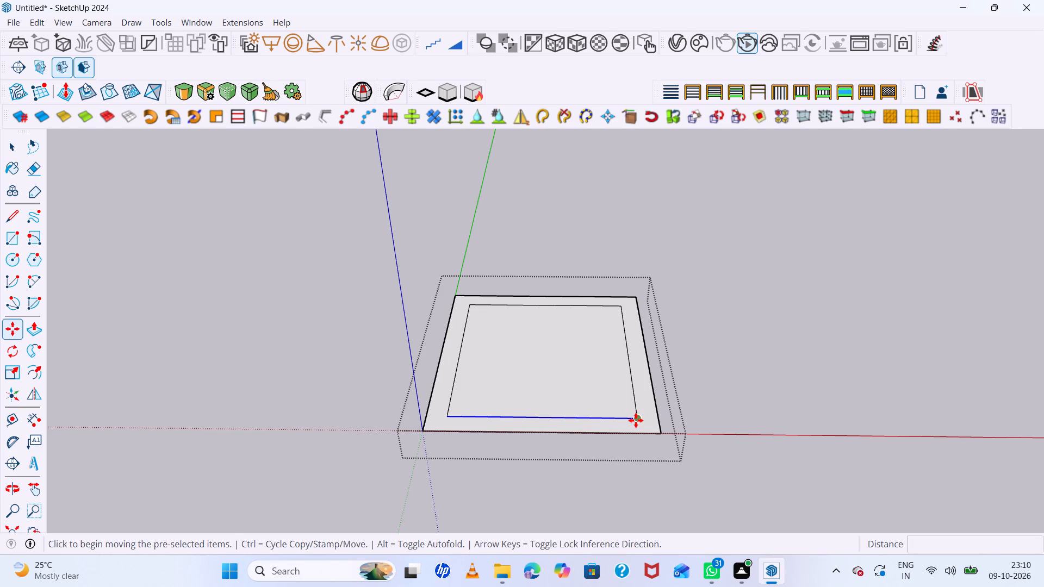
{"action": "left_click", "coordinate": [636, 420]}
{"action": "left_click", "coordinate": [638, 433]}
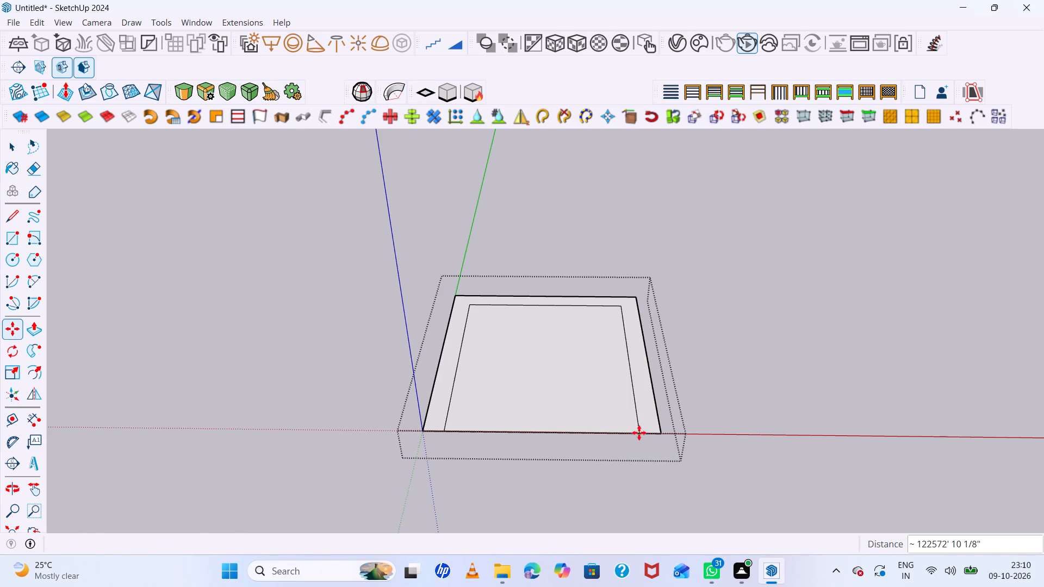
{"action": "key", "text": "space"}
{"action": "left_click", "coordinate": [726, 378]}
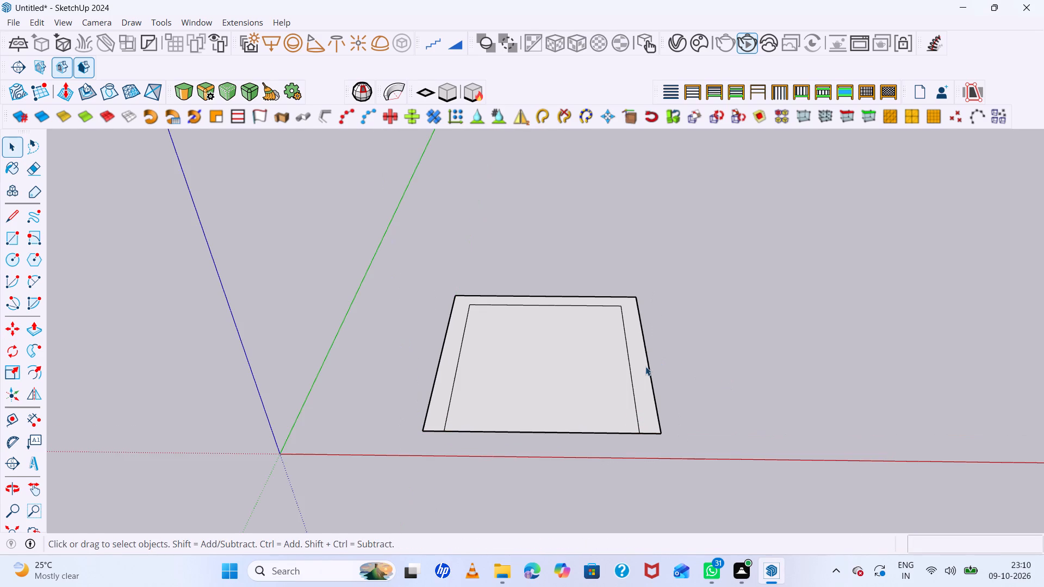
Inside the group, push/pull the U-shaped border face up by about 1441577' to form three walls, and leave the group.
{"action": "left_click", "coordinate": [639, 371]}
{"action": "left_click", "coordinate": [638, 371]}
{"action": "left_click", "coordinate": [638, 371]}
{"action": "left_click", "coordinate": [639, 371]}
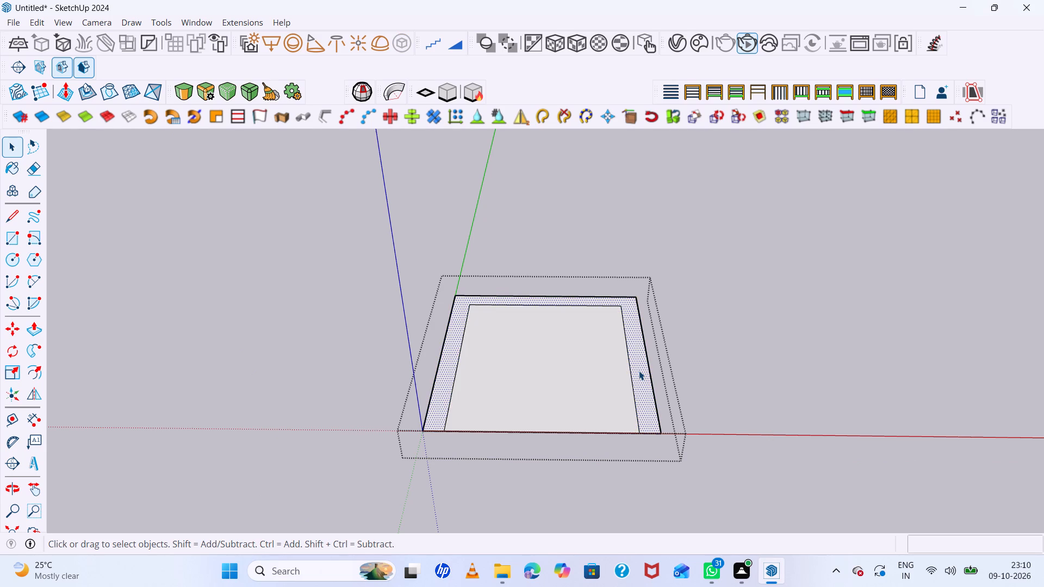
{"action": "key", "text": "p"}
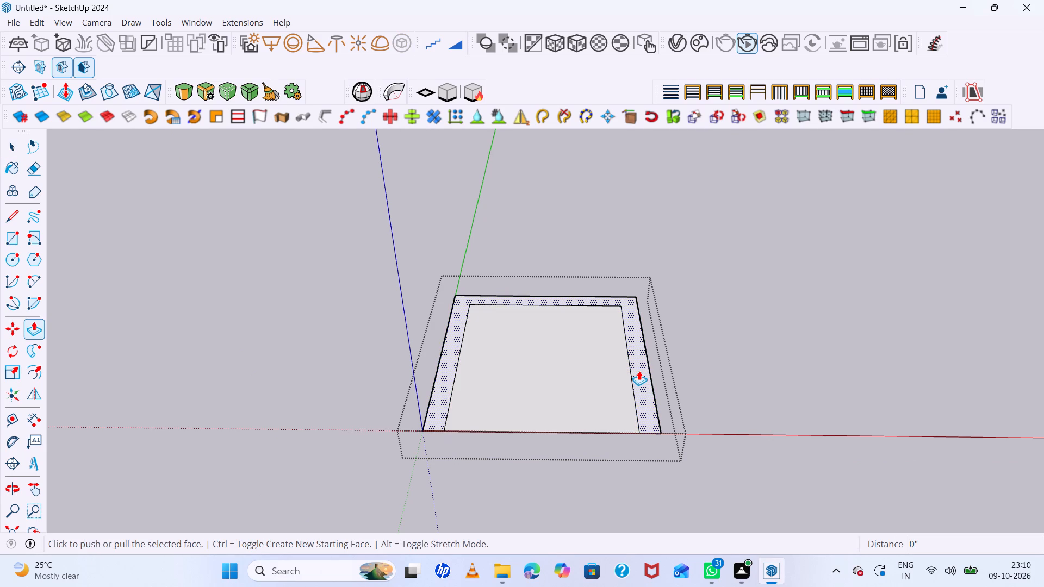
{"action": "left_click", "coordinate": [646, 376]}
{"action": "left_click", "coordinate": [645, 399]}
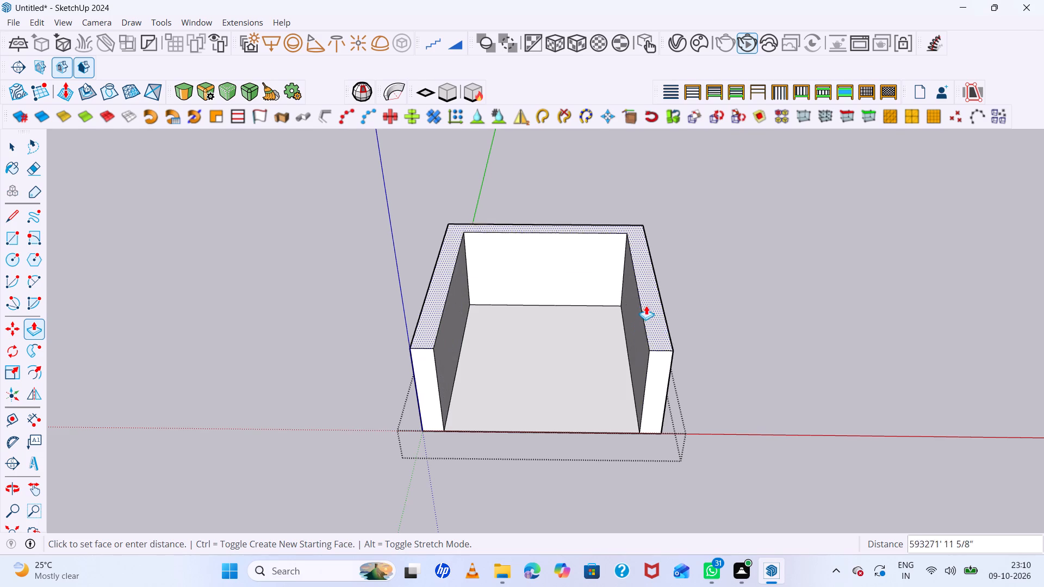
{"action": "scroll", "coordinate": [613, 328], "scroll_direction": "down", "scroll_amount": 7}
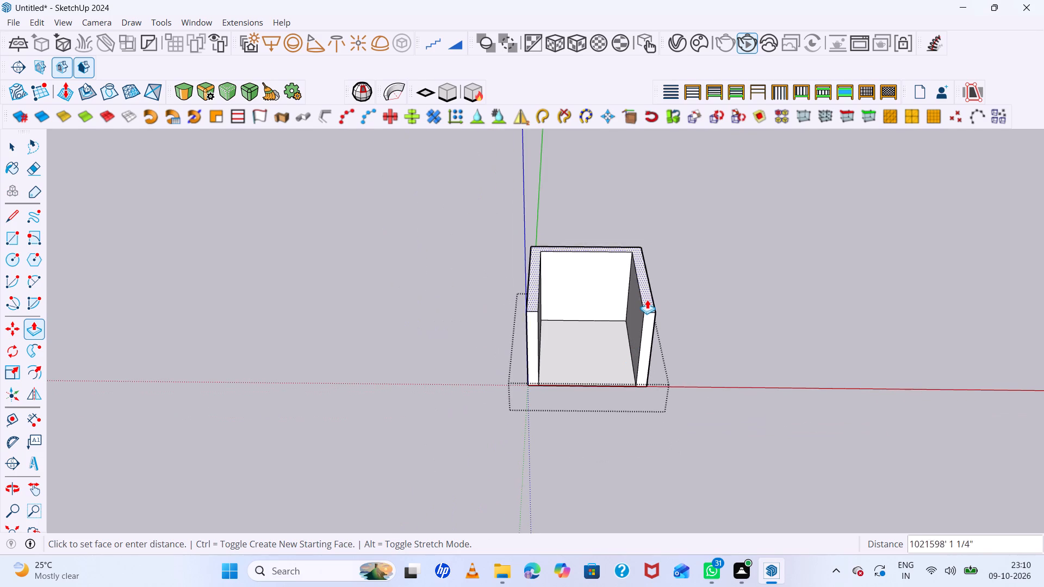
{"action": "scroll", "coordinate": [648, 303], "scroll_direction": "up", "scroll_amount": 3}
{"action": "middle_click_drag", "start_coordinate": [639, 268], "coordinate": [622, 165]}
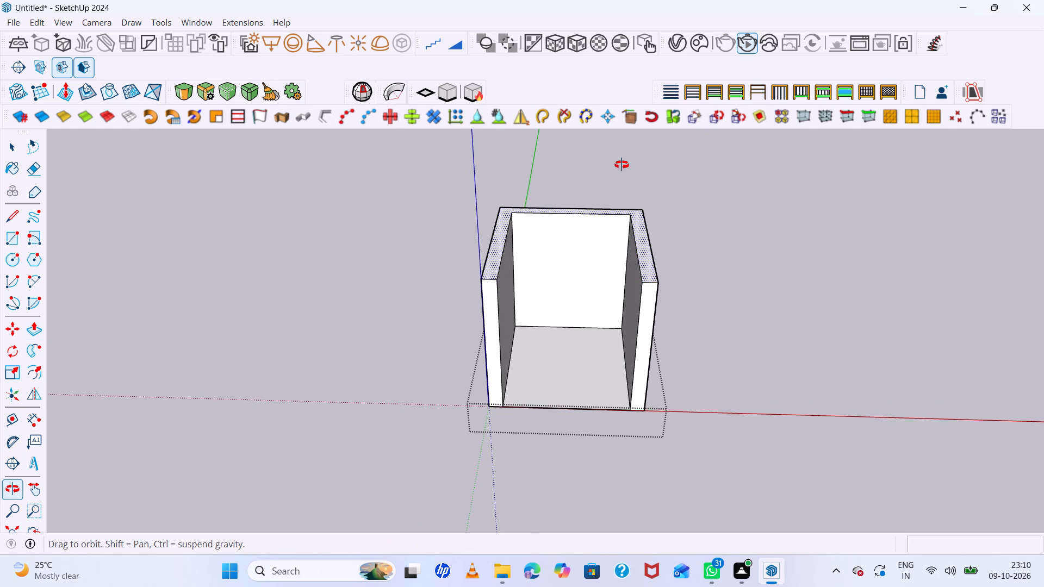
{"action": "middle_click_drag", "start_coordinate": [622, 165], "coordinate": [643, 277]}
{"action": "scroll", "coordinate": [641, 282], "scroll_direction": "down", "scroll_amount": 7}
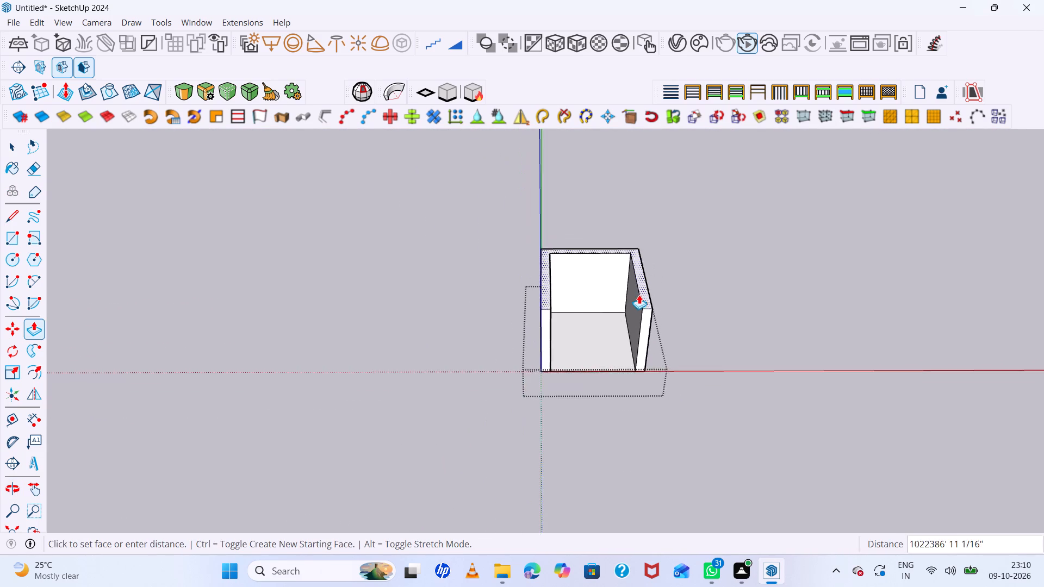
{"action": "scroll", "coordinate": [639, 295], "scroll_direction": "down", "scroll_amount": 1}
{"action": "left_click", "coordinate": [652, 273]}
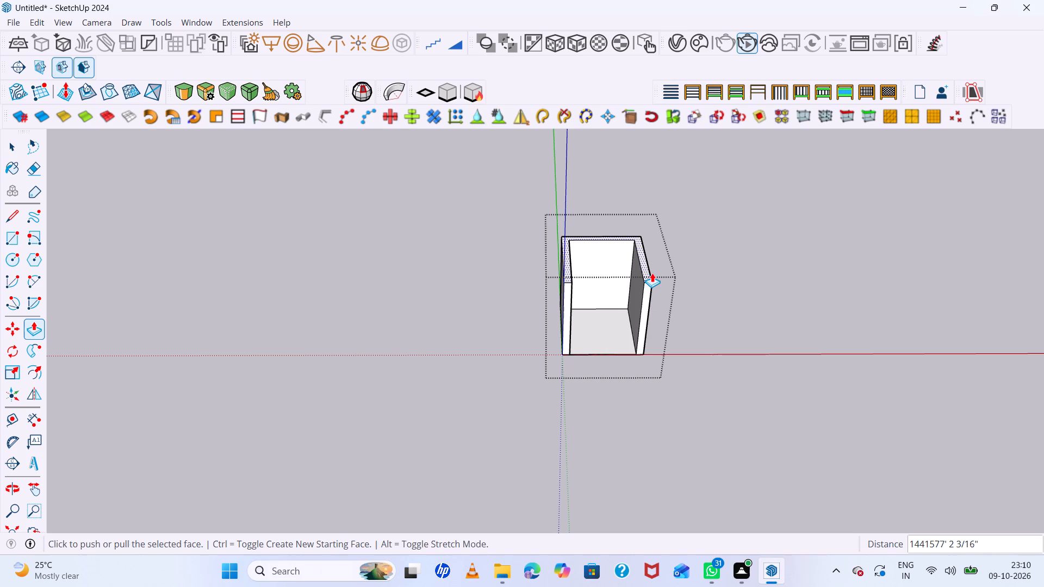
{"action": "key", "text": "space"}
{"action": "scroll", "coordinate": [604, 354], "scroll_direction": "down", "scroll_amount": 3}
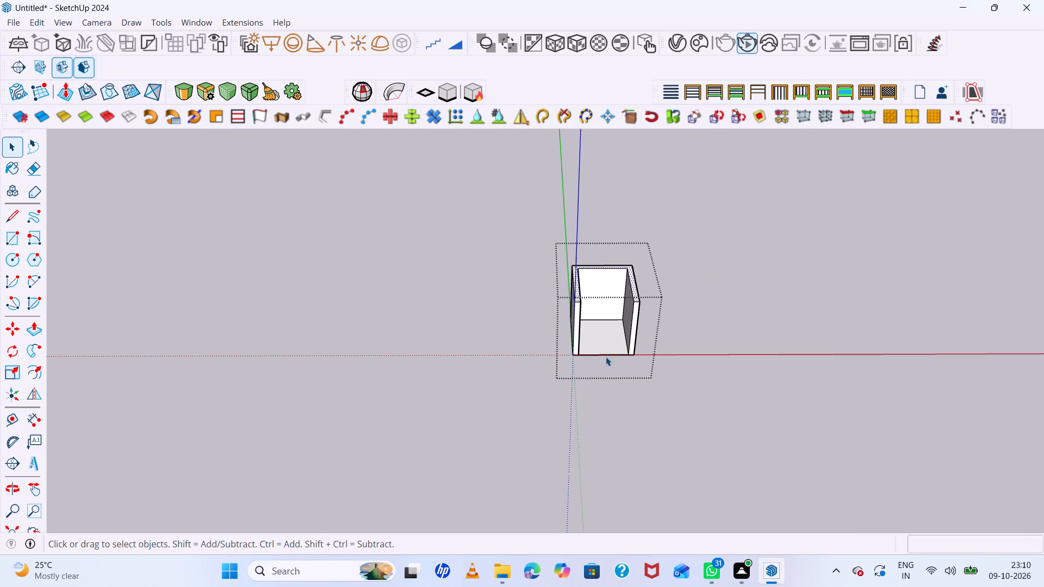
{"action": "double_click", "coordinate": [705, 278]}
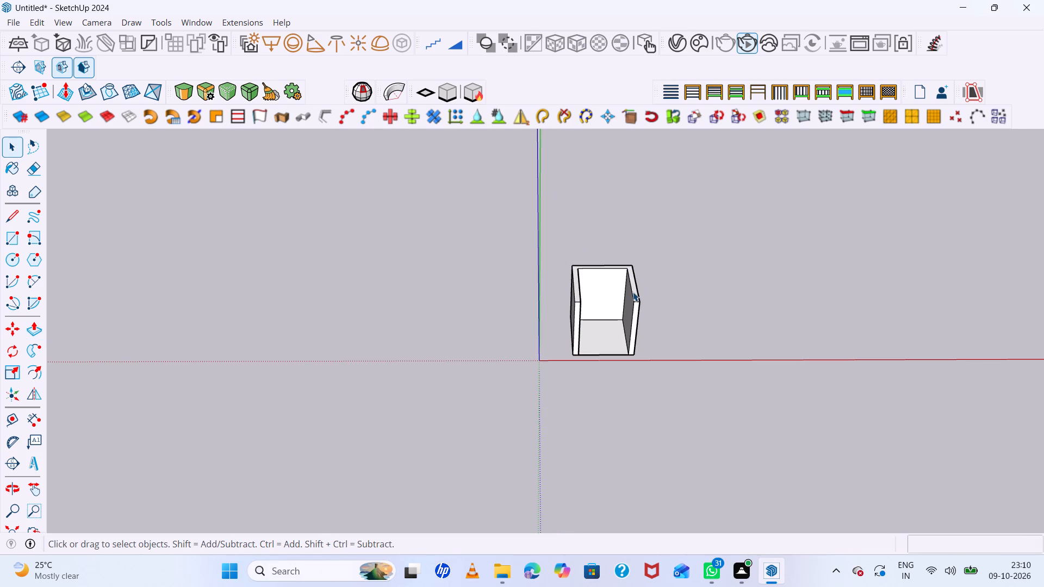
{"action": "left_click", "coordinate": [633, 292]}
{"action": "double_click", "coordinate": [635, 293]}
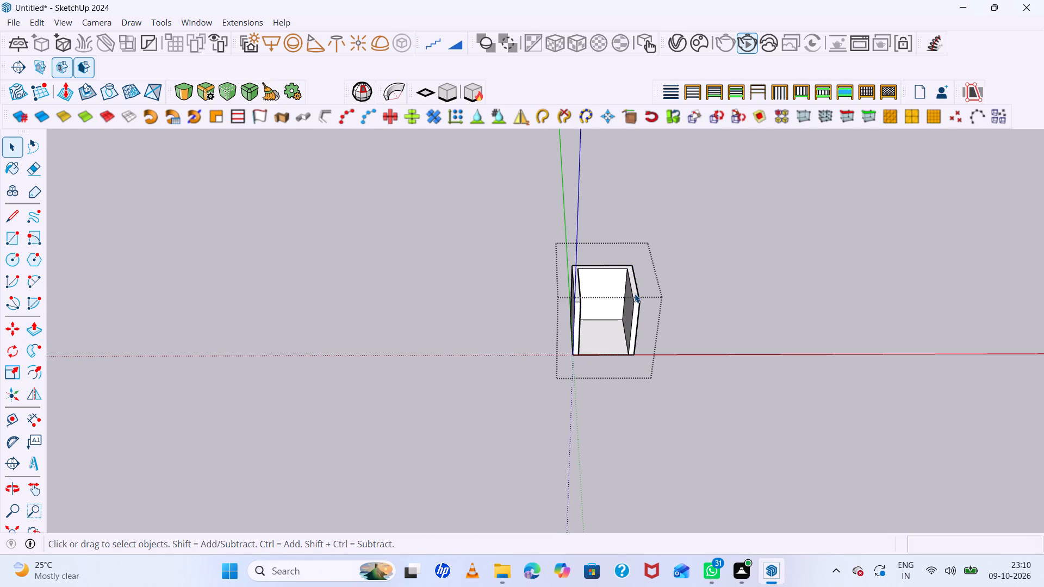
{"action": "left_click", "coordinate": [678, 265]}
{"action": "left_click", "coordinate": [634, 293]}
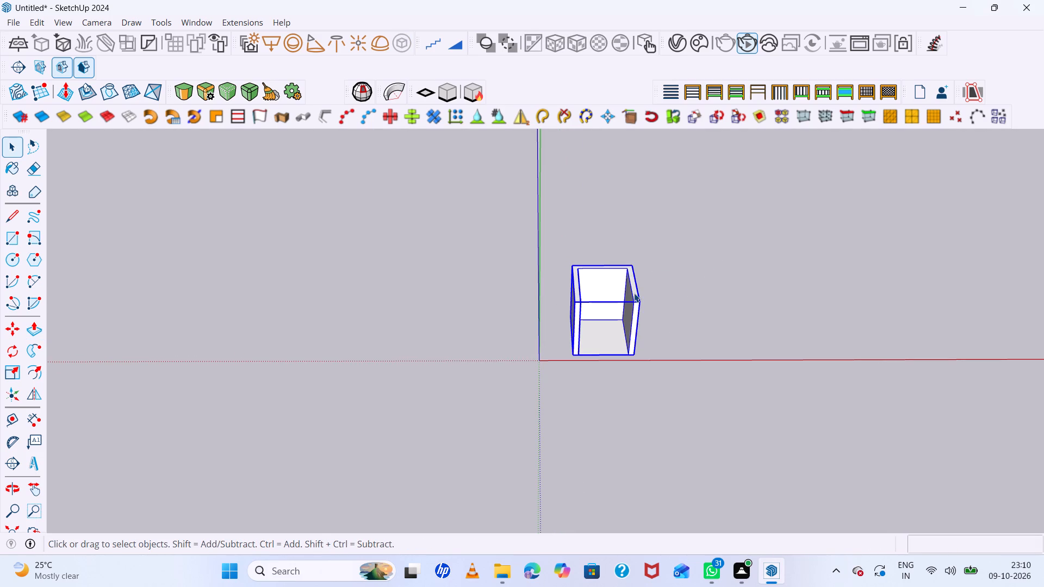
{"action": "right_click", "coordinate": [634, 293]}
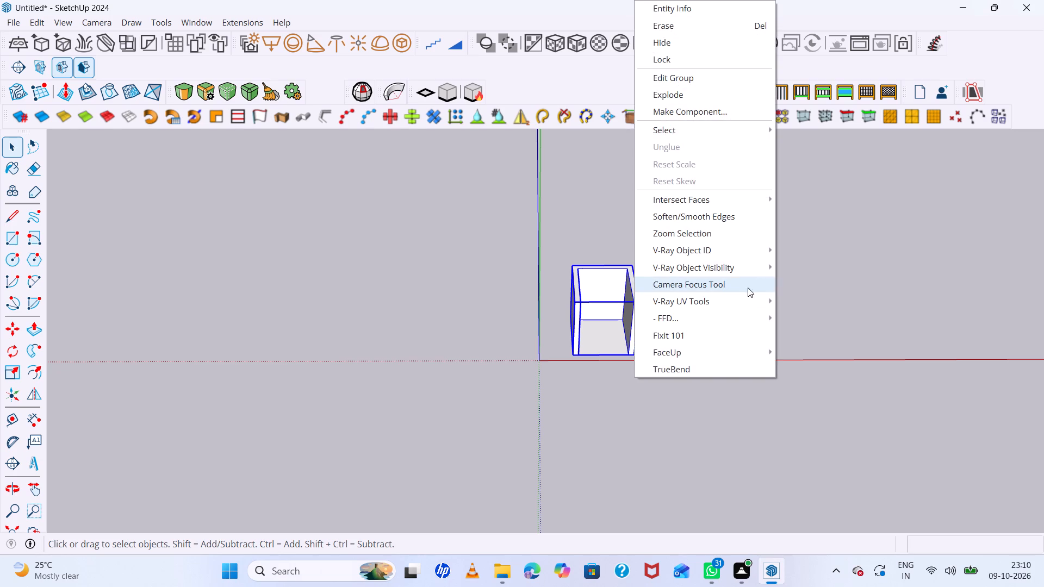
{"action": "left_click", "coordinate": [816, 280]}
Draw a rectangle of about 1439746' by 1360120' across the wall tops, from the back corner to the diagonally opposite front corner.
{"action": "scroll", "coordinate": [655, 298], "scroll_direction": "up", "scroll_amount": 6}
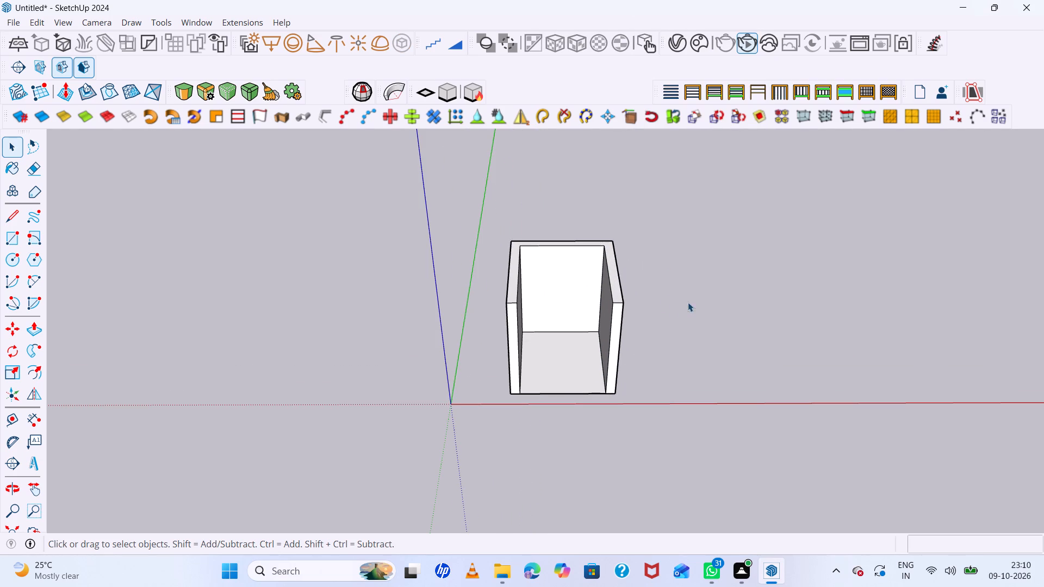
{"action": "scroll", "coordinate": [589, 295], "scroll_direction": "down", "scroll_amount": 3}
{"action": "scroll", "coordinate": [542, 258], "scroll_direction": "up", "scroll_amount": 5}
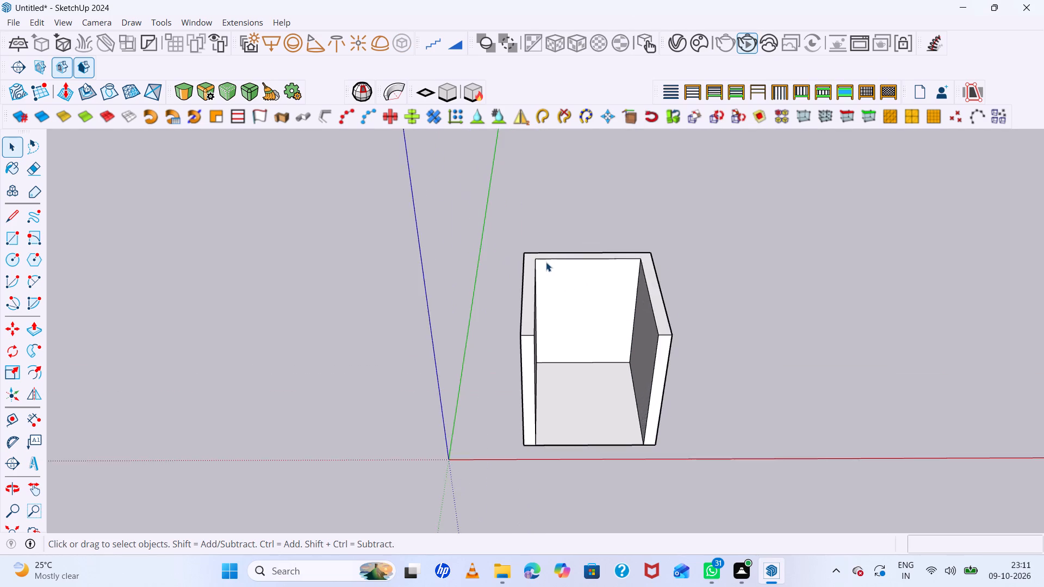
{"action": "scroll", "coordinate": [546, 262], "scroll_direction": "up", "scroll_amount": 4}
{"action": "scroll", "coordinate": [551, 270], "scroll_direction": "down", "scroll_amount": 4}
{"action": "scroll", "coordinate": [567, 382], "scroll_direction": "up", "scroll_amount": 2}
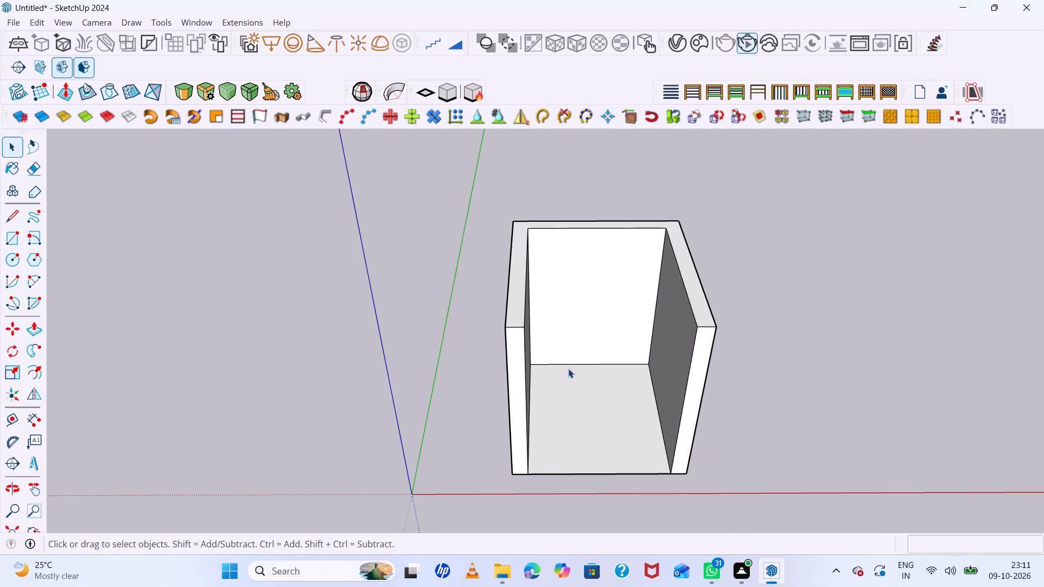
{"action": "key", "text": "r"}
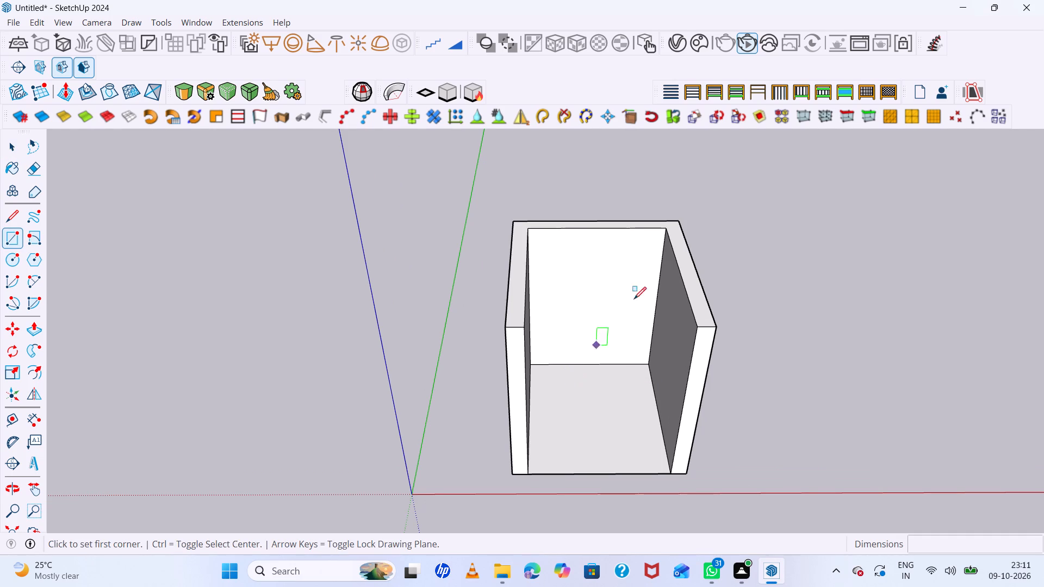
{"action": "left_click", "coordinate": [512, 221]}
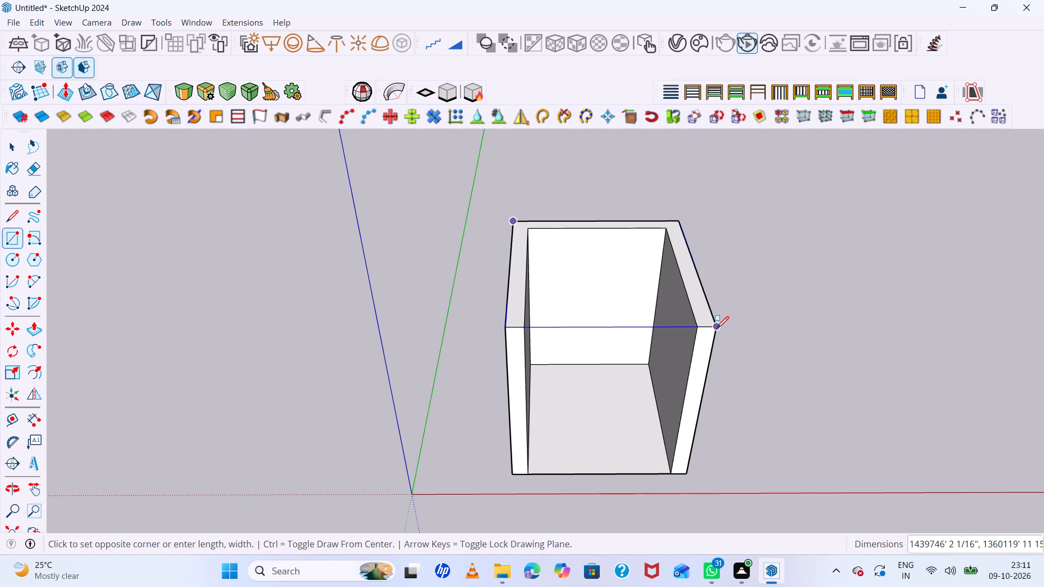
{"action": "left_click", "coordinate": [715, 328]}
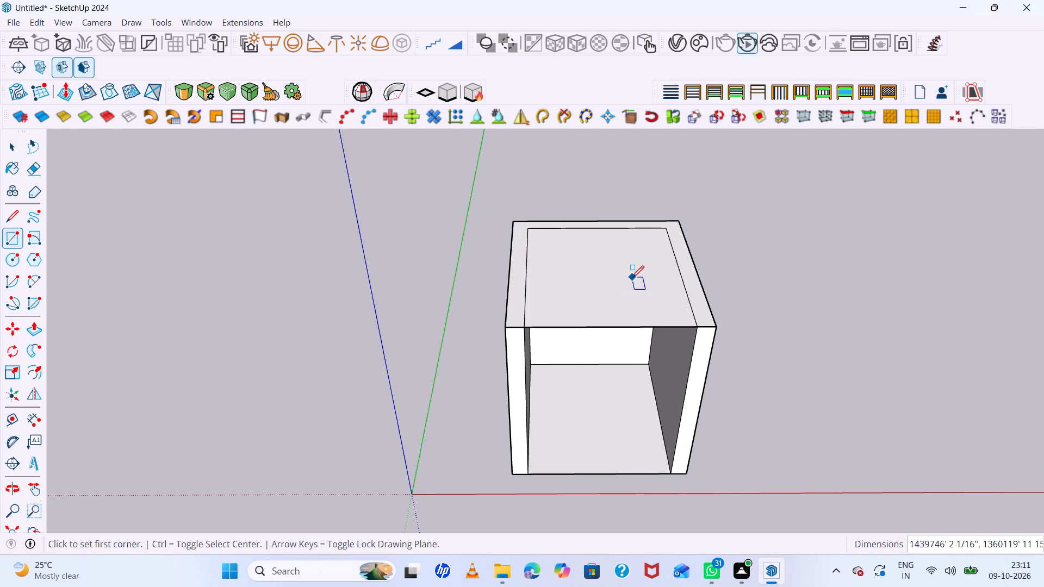
{"action": "key", "text": "space"}
Make a group from the roof rectangle's face and its bounding edges.
{"action": "double_click", "coordinate": [632, 278]}
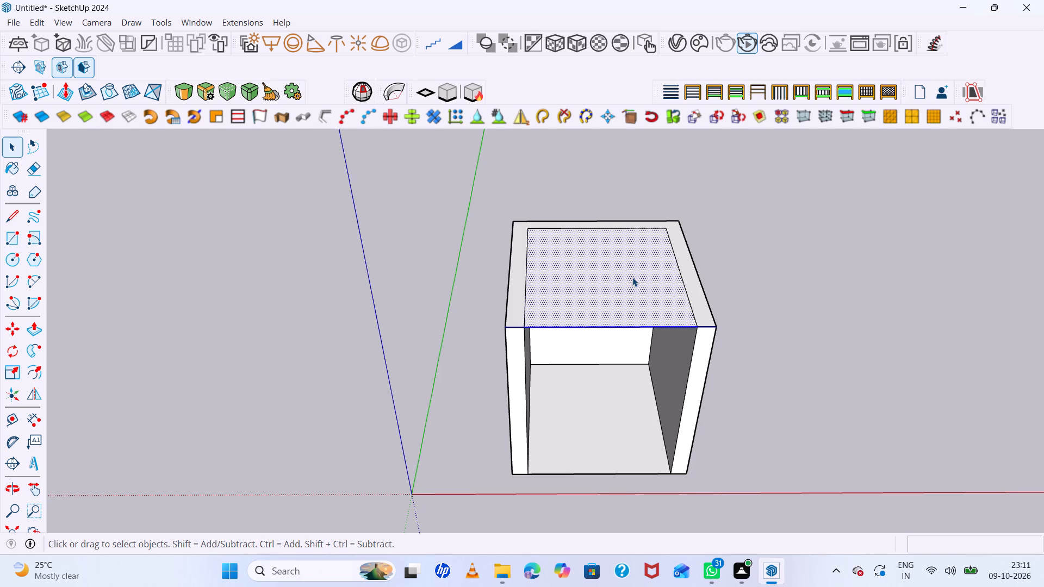
{"action": "triple_click", "coordinate": [632, 277]}
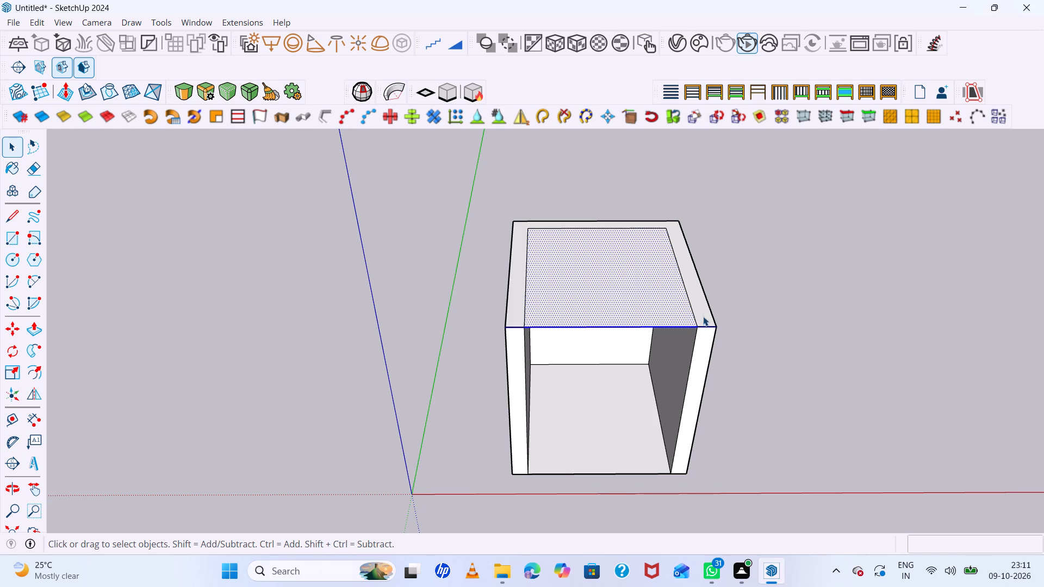
{"action": "double_click", "coordinate": [703, 316]}
{"action": "double_click", "coordinate": [613, 310]}
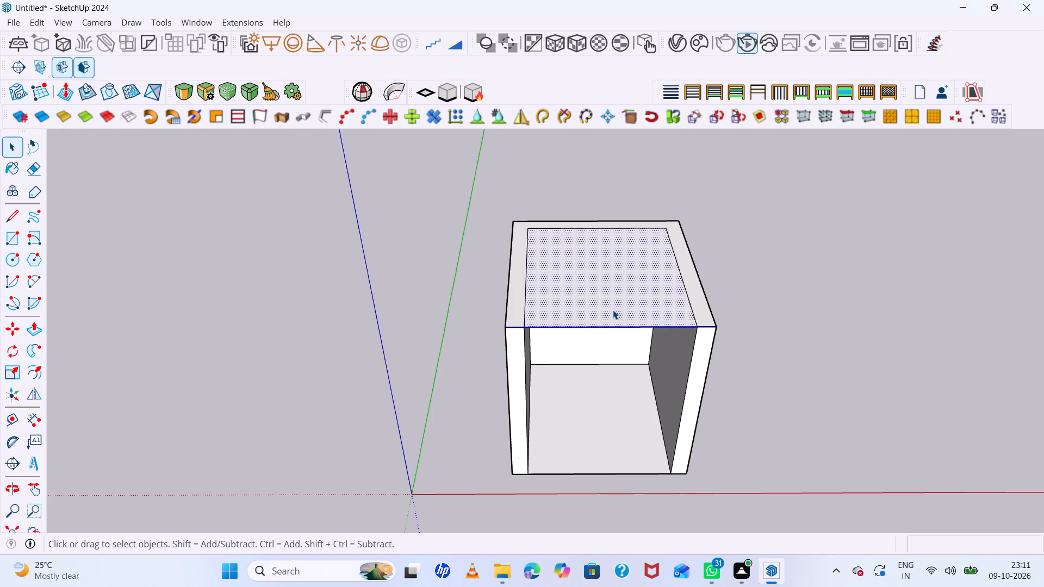
{"action": "right_click", "coordinate": [613, 310]}
{"action": "left_click", "coordinate": [664, 376]}
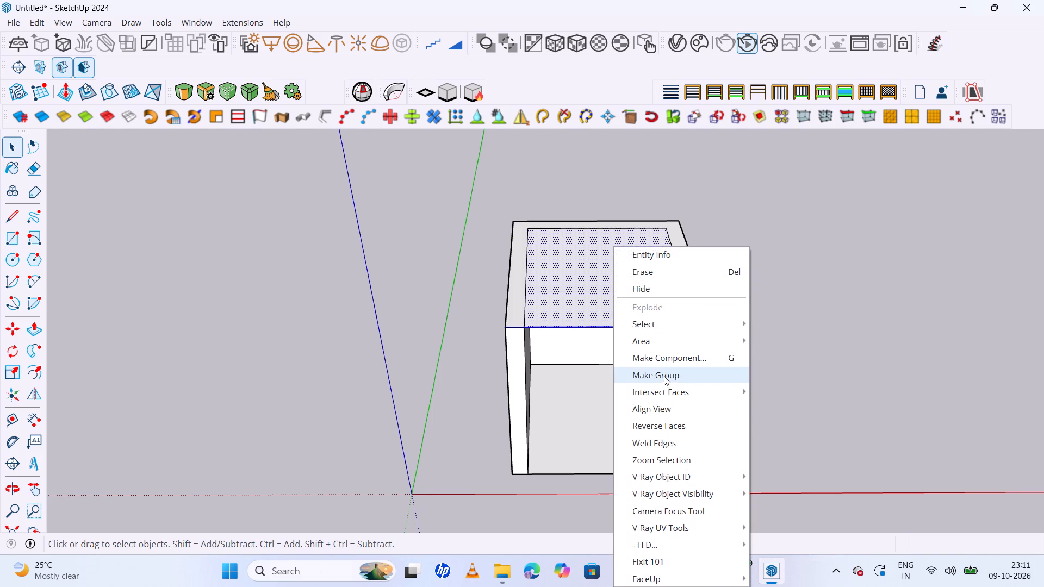
Inside the roof group, push/pull the rectangle's face up by 6".
{"action": "double_click", "coordinate": [600, 293]}
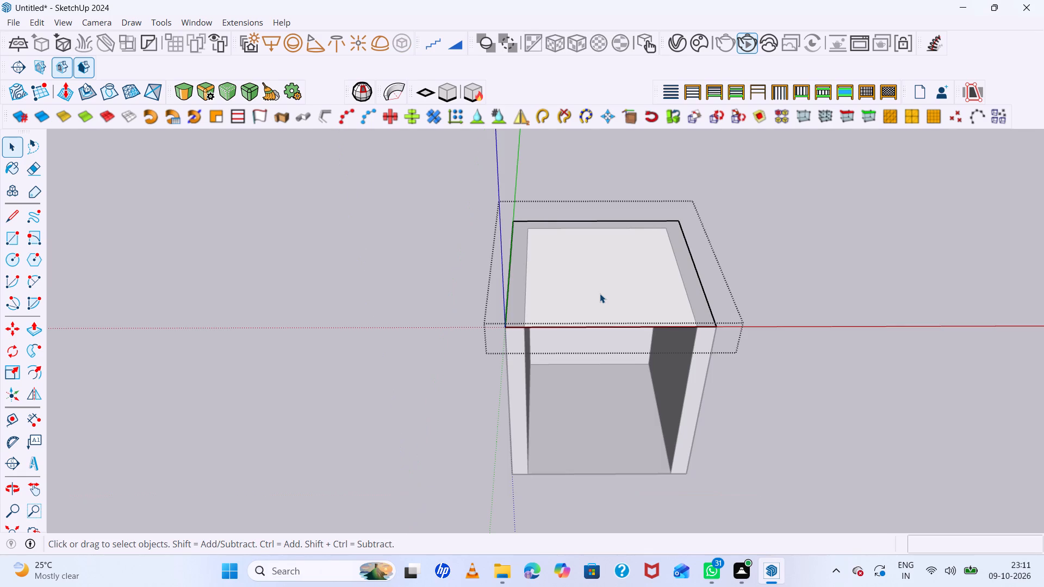
{"action": "left_click", "coordinate": [600, 293]}
{"action": "key", "text": "p"}
{"action": "left_click", "coordinate": [600, 293]}
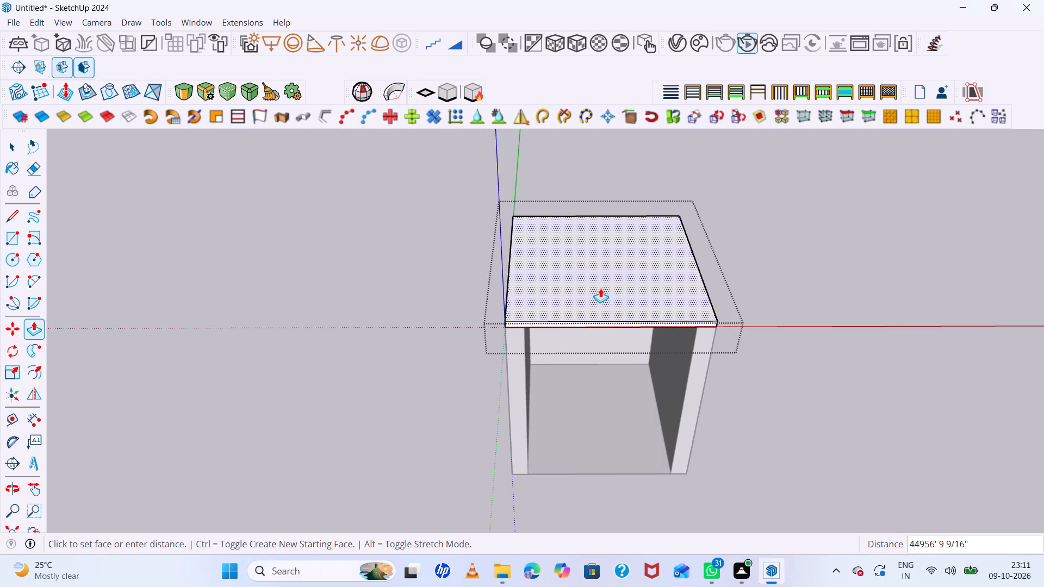
{"action": "scroll", "coordinate": [600, 288], "scroll_direction": "up", "scroll_amount": 5}
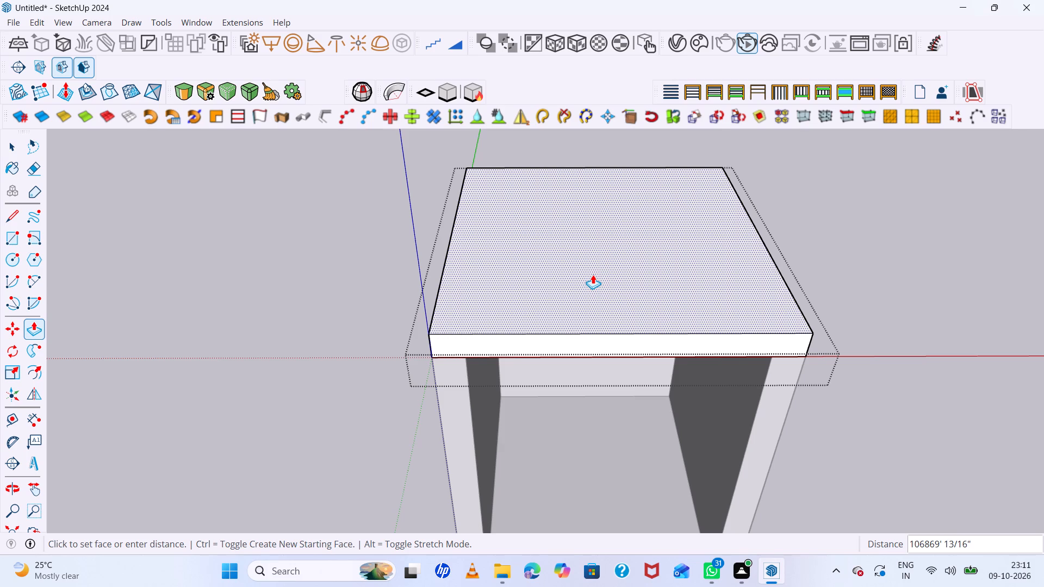
{"action": "key", "text": "6"}
{"action": "key", "text": "shift+quotedbl"}
{"action": "key", "text": "Return"}
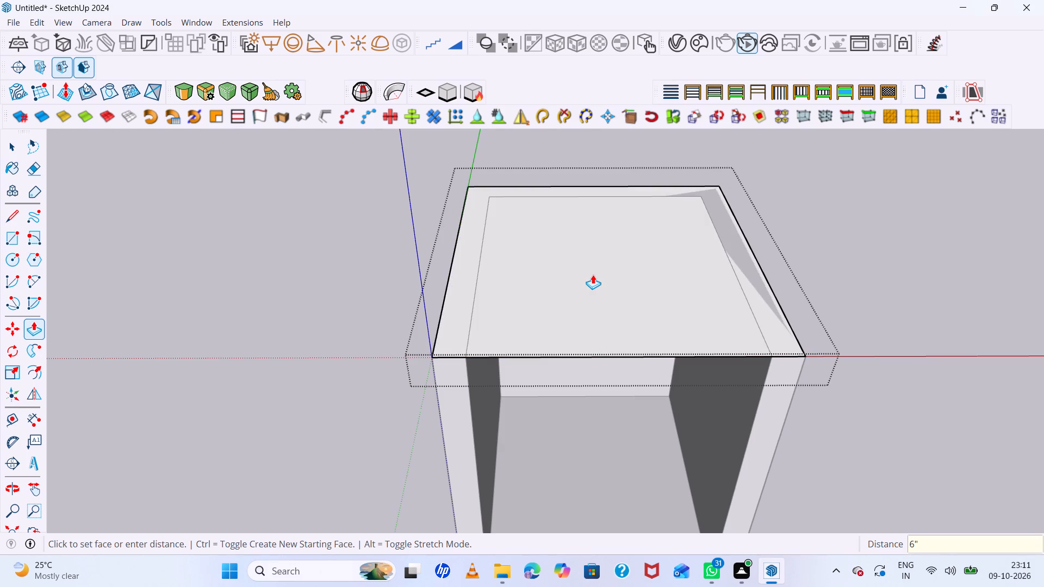
Undo the roof face's 6" push/pull, raise the face by about 72839' instead, and leave the roof group.
{"action": "key", "text": "Escape"}
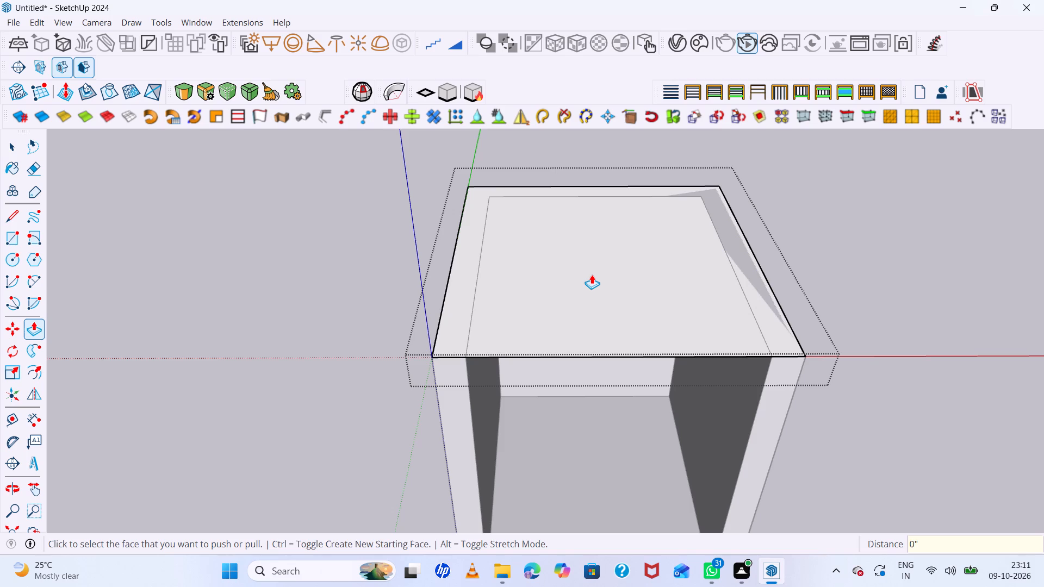
{"action": "key", "text": "ctrl+z"}
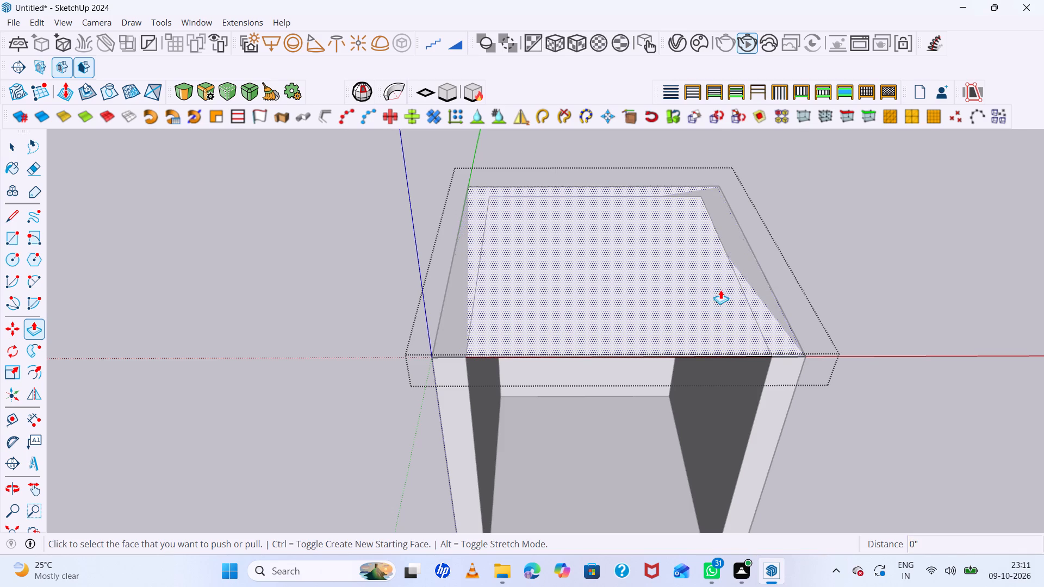
{"action": "left_click", "coordinate": [698, 293]}
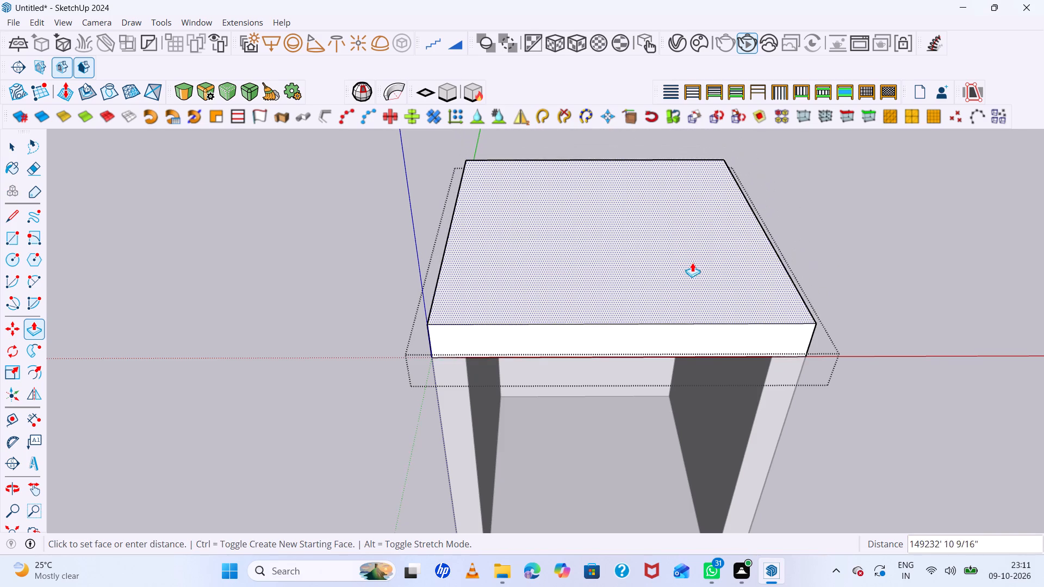
{"action": "left_click", "coordinate": [708, 280]}
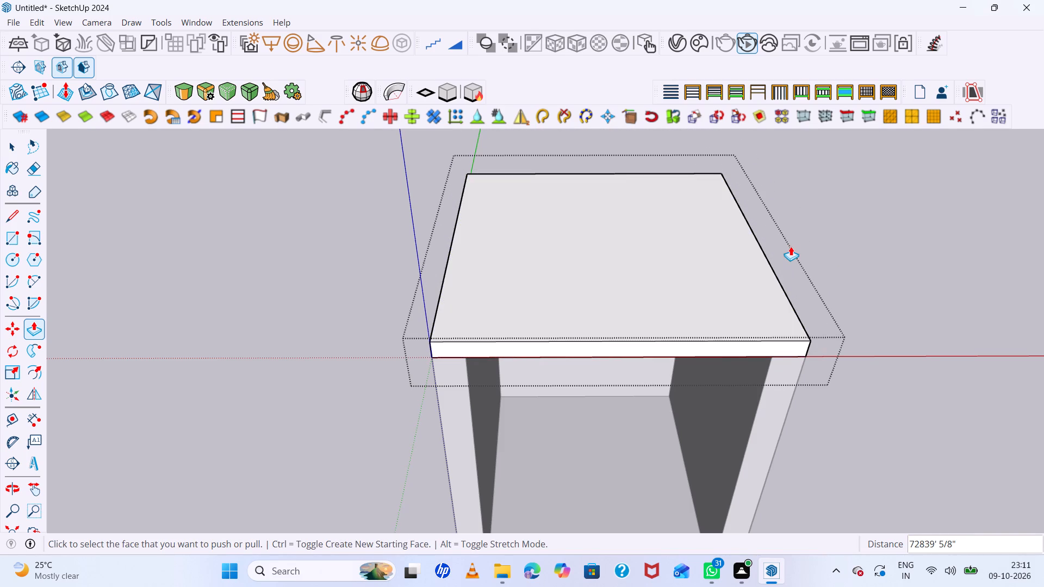
{"action": "key", "text": "space"}
{"action": "left_click", "coordinate": [866, 236]}
{"action": "double_click", "coordinate": [710, 272]}
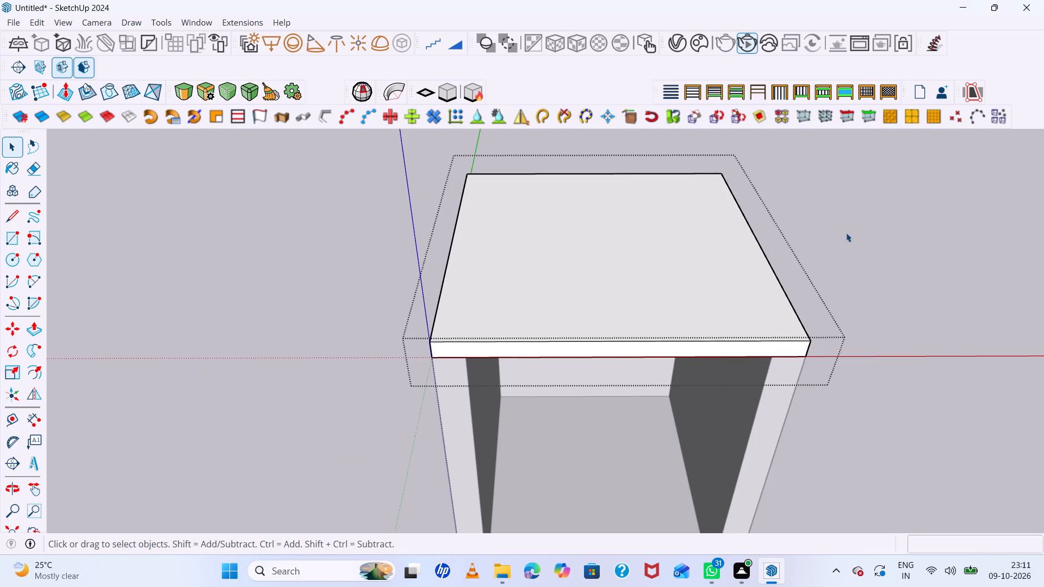
{"action": "left_click", "coordinate": [884, 227]}
{"action": "left_click", "coordinate": [726, 247]}
{"action": "left_click_drag", "start_coordinate": [847, 258], "coordinate": [852, 261]}
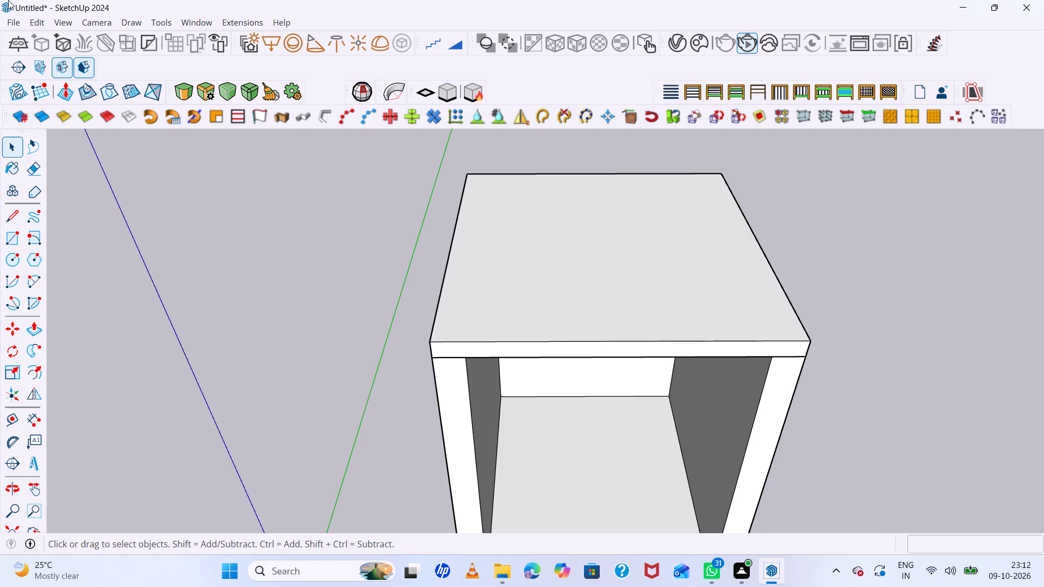
Examine the box room from the front and side, including its open interior and the underside of the roof slab.
{"action": "scroll", "coordinate": [313, 316], "scroll_direction": "down", "scroll_amount": 11}
{"action": "scroll", "coordinate": [471, 313], "scroll_direction": "up", "scroll_amount": 2}
{"action": "middle_click_drag", "start_coordinate": [468, 312], "coordinate": [498, 217]}
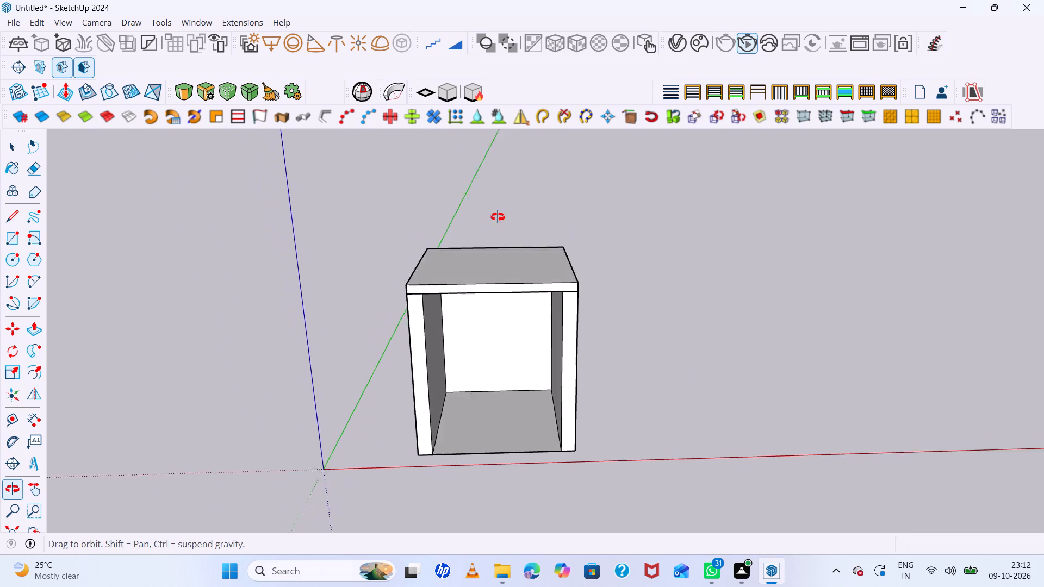
{"action": "middle_click_drag", "start_coordinate": [498, 217], "coordinate": [517, 206]}
{"action": "scroll", "coordinate": [515, 341], "scroll_direction": "up", "scroll_amount": 3}
{"action": "scroll", "coordinate": [481, 319], "scroll_direction": "down", "scroll_amount": 7}
{"action": "middle_click_drag", "start_coordinate": [399, 360], "coordinate": [352, 362]}
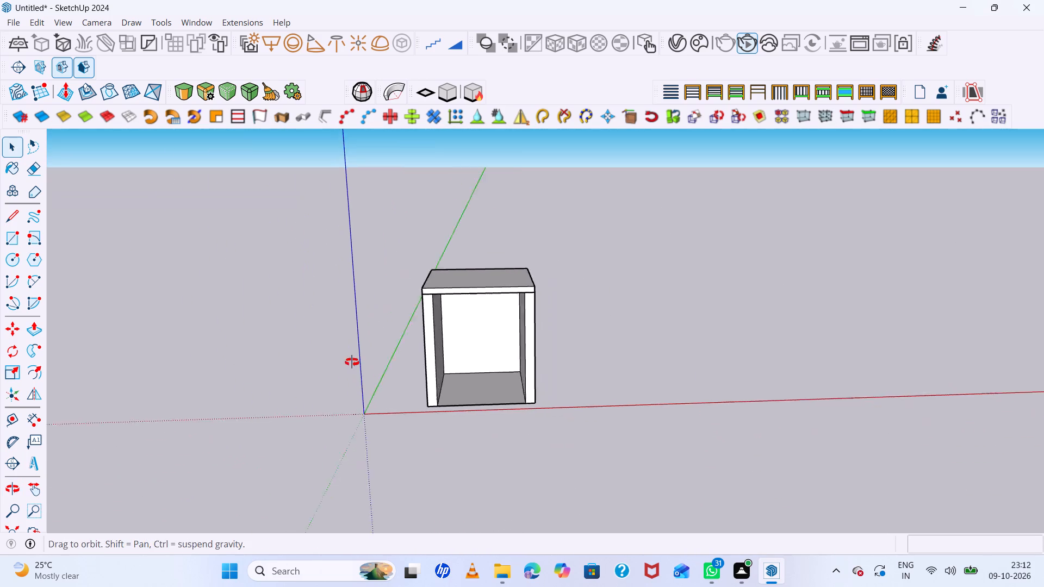
{"action": "middle_click_drag", "start_coordinate": [352, 362], "coordinate": [321, 362]}
{"action": "scroll", "coordinate": [339, 362], "scroll_direction": "up", "scroll_amount": 2}
{"action": "scroll", "coordinate": [487, 335], "scroll_direction": "up", "scroll_amount": 5}
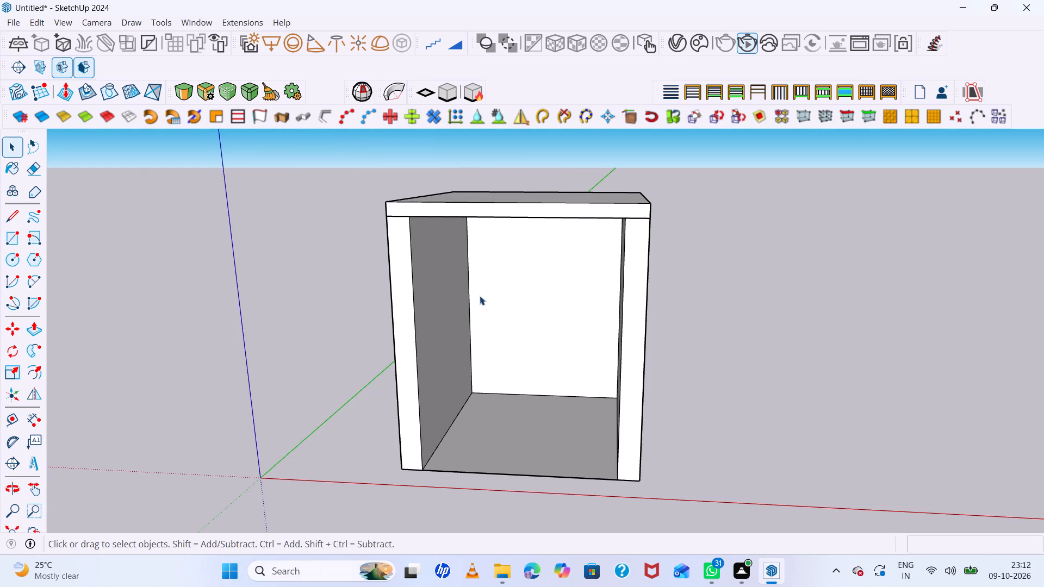
{"action": "scroll", "coordinate": [443, 283], "scroll_direction": "up", "scroll_amount": 3}
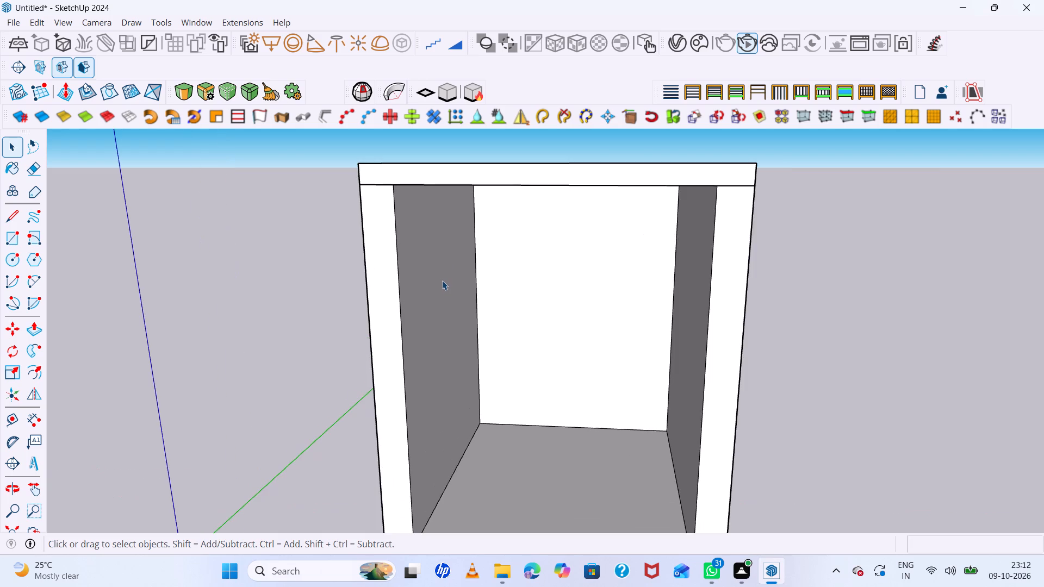
{"action": "scroll", "coordinate": [442, 279], "scroll_direction": "down", "scroll_amount": 4}
{"action": "middle_click_drag", "start_coordinate": [425, 295], "coordinate": [309, 297]}
{"action": "scroll", "coordinate": [437, 249], "scroll_direction": "up", "scroll_amount": 4}
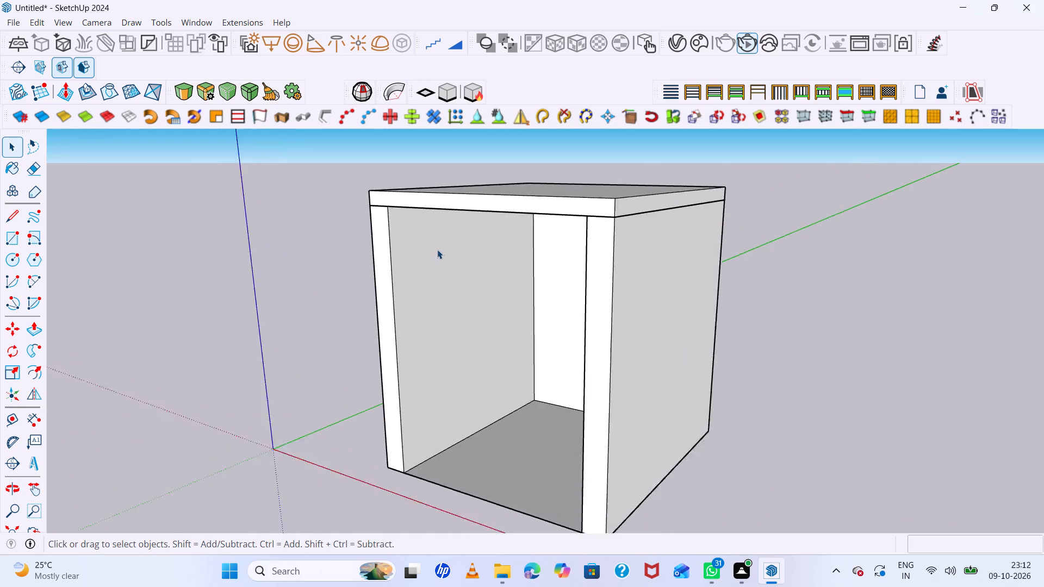
{"action": "scroll", "coordinate": [424, 258], "scroll_direction": "down", "scroll_amount": 8}
{"action": "middle_click_drag", "start_coordinate": [455, 292], "coordinate": [505, 270]}
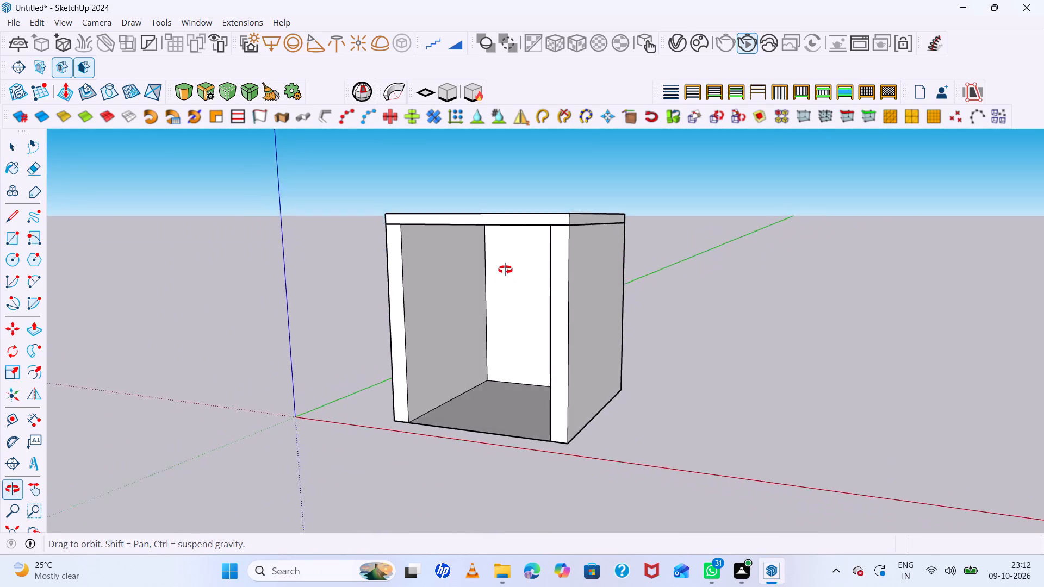
{"action": "middle_click_drag", "start_coordinate": [505, 270], "coordinate": [502, 259]}
{"action": "scroll", "coordinate": [504, 262], "scroll_direction": "up", "scroll_amount": 2}
{"action": "middle_click", "coordinate": [502, 259]}
{"action": "scroll", "coordinate": [441, 223], "scroll_direction": "up", "scroll_amount": 2}
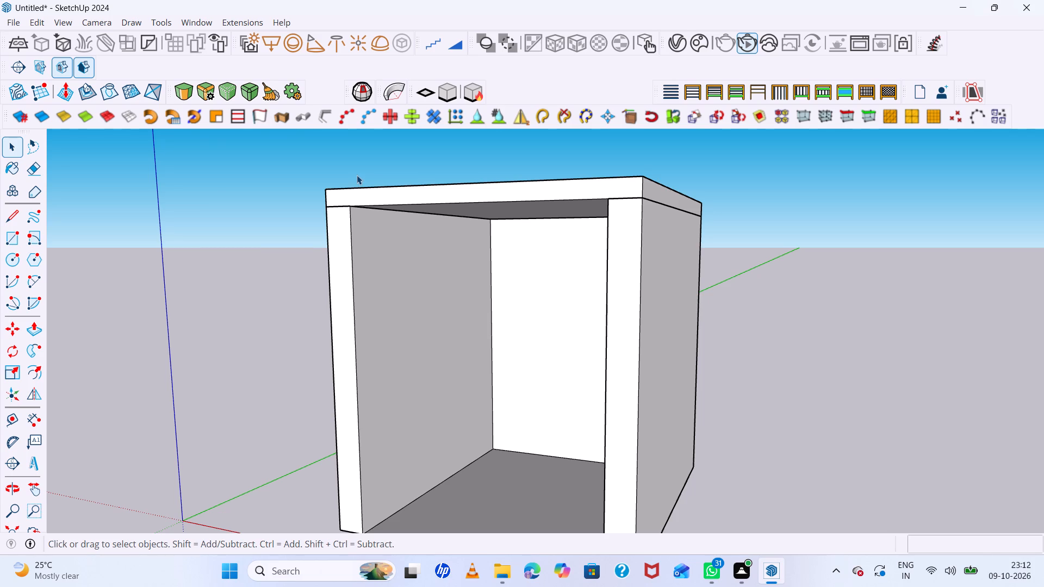
{"action": "scroll", "coordinate": [438, 212], "scroll_direction": "up", "scroll_amount": 2}
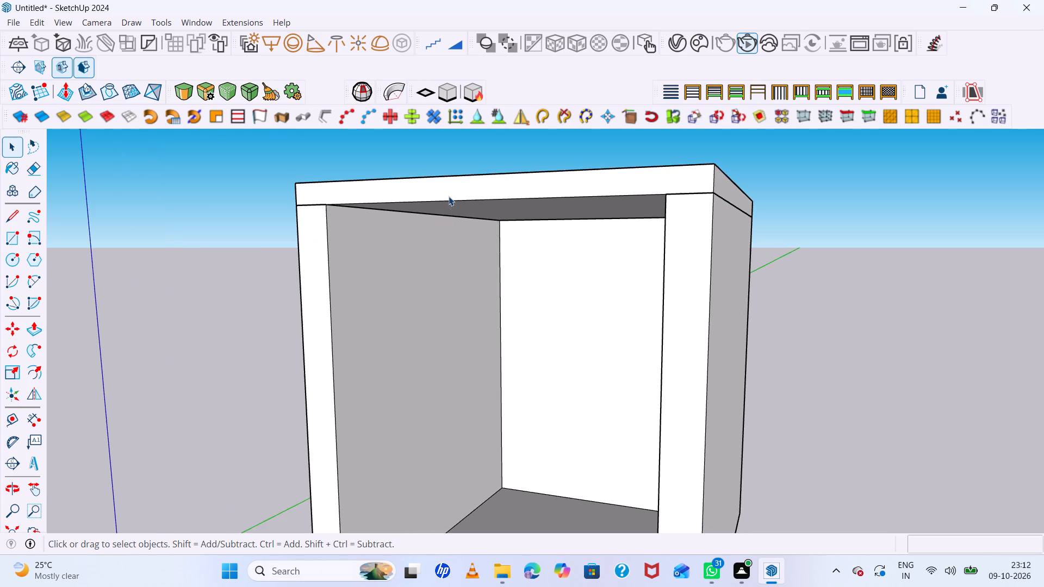
{"action": "middle_click_drag", "start_coordinate": [449, 193], "coordinate": [482, 168]}
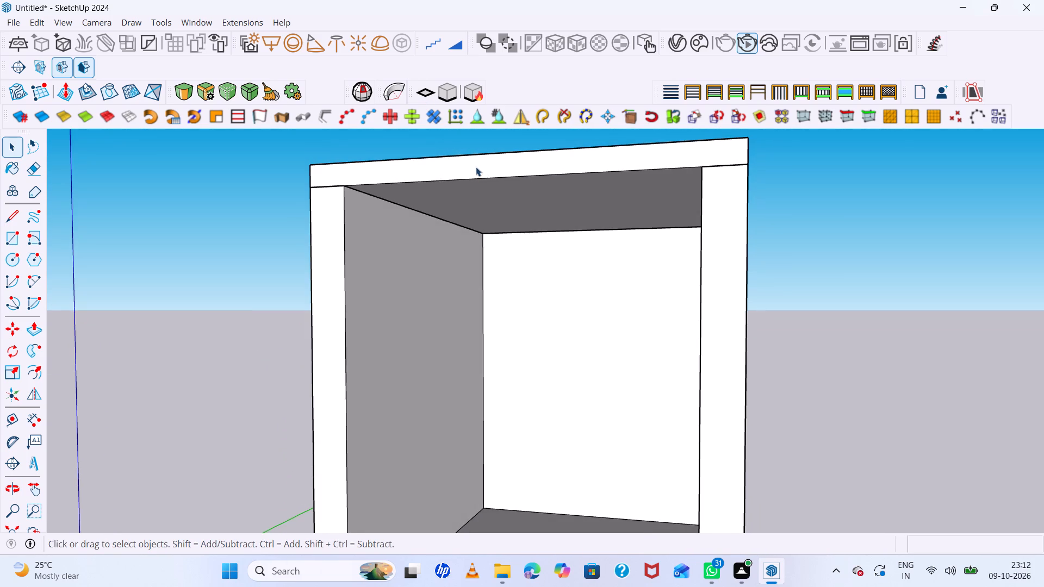
{"action": "scroll", "coordinate": [450, 197], "scroll_direction": "up", "scroll_amount": 4}
{"action": "middle_click_drag", "start_coordinate": [436, 176], "coordinate": [491, 123]}
{"action": "scroll", "coordinate": [496, 166], "scroll_direction": "down", "scroll_amount": 5}
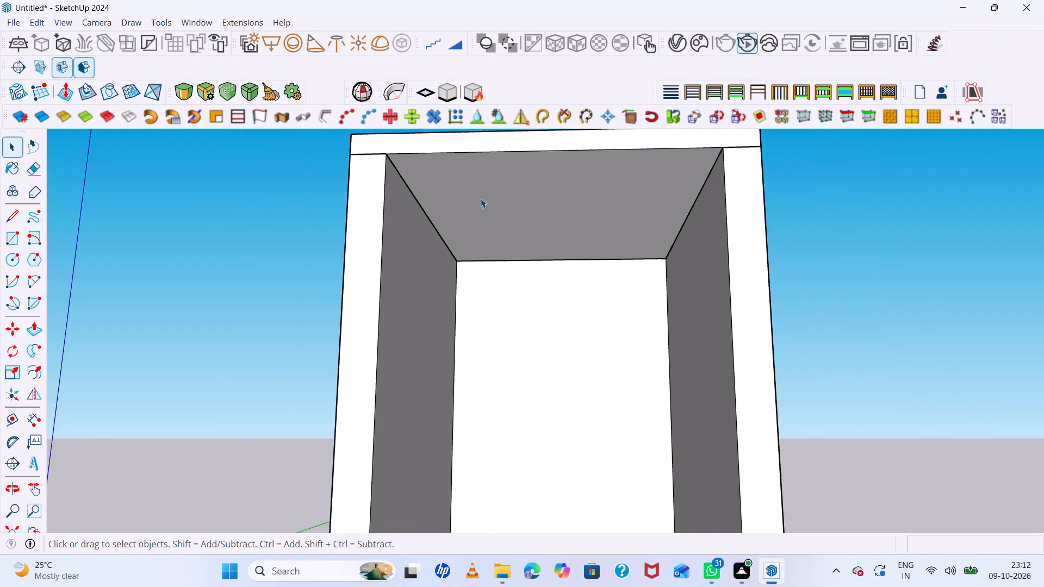
{"action": "scroll", "coordinate": [481, 198], "scroll_direction": "down", "scroll_amount": 4}
{"action": "scroll", "coordinate": [501, 199], "scroll_direction": "up", "scroll_amount": 1}
{"action": "middle_click_drag", "start_coordinate": [501, 199], "coordinate": [506, 178]}
{"action": "scroll", "coordinate": [465, 155], "scroll_direction": "up", "scroll_amount": 2}
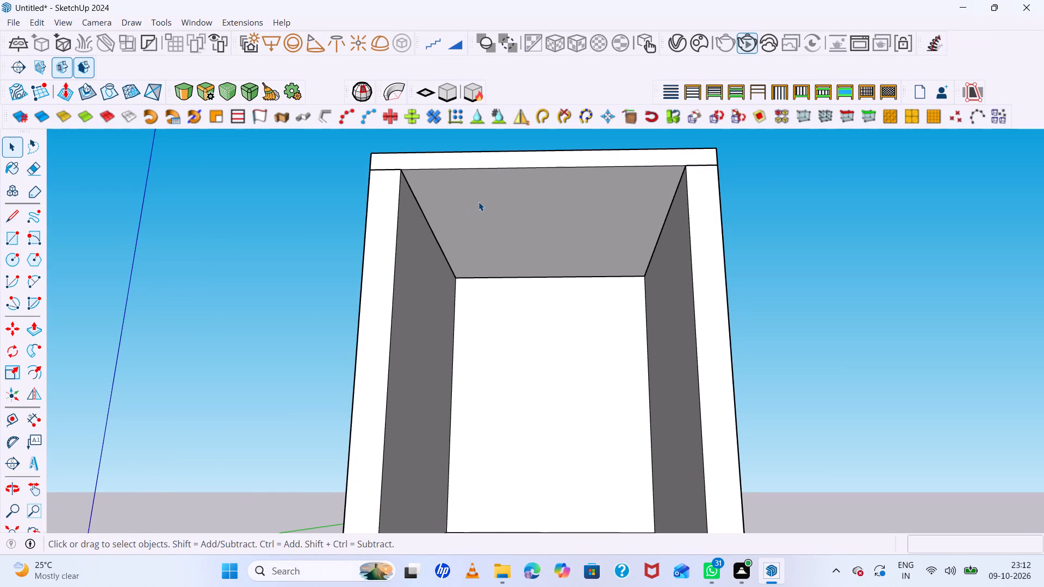
Inside the roof group, draw a rectangle of about 658220' by 818756' on the slab's underside, inset from the walls.
{"action": "left_click", "coordinate": [495, 210]}
{"action": "double_click", "coordinate": [498, 209]}
{"action": "scroll", "coordinate": [500, 210], "scroll_direction": "up", "scroll_amount": 1}
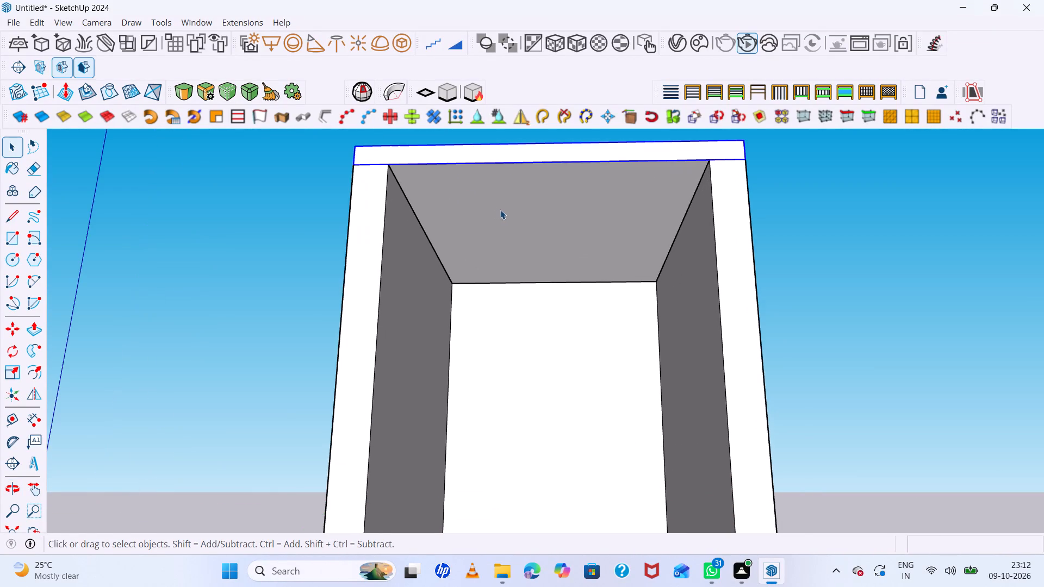
{"action": "left_click", "coordinate": [502, 210]}
{"action": "double_click", "coordinate": [512, 227]}
{"action": "left_click", "coordinate": [514, 228]}
{"action": "left_click", "coordinate": [514, 228]}
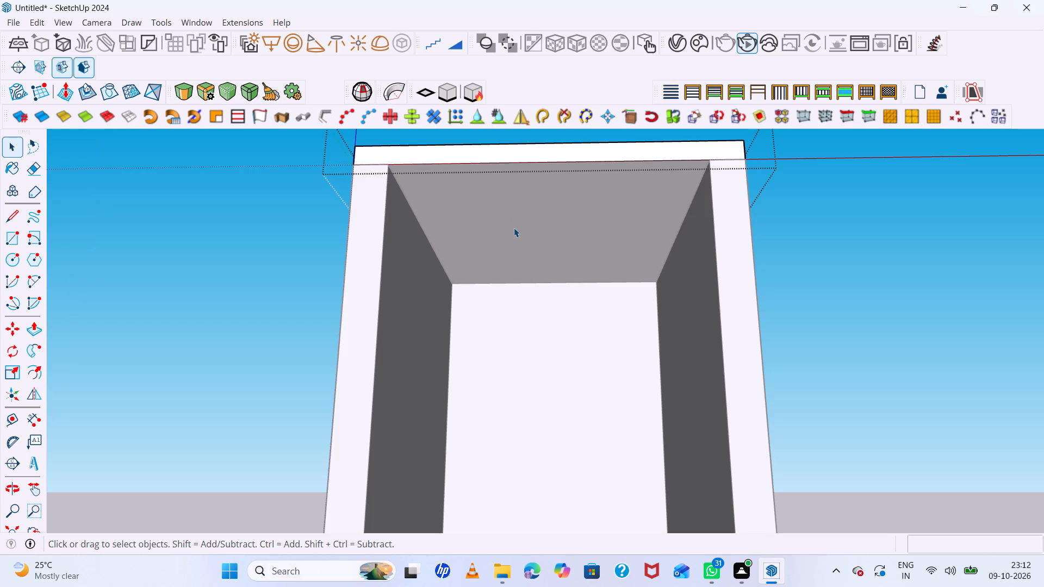
{"action": "scroll", "coordinate": [511, 223], "scroll_direction": "up", "scroll_amount": 2}
{"action": "key", "text": "r"}
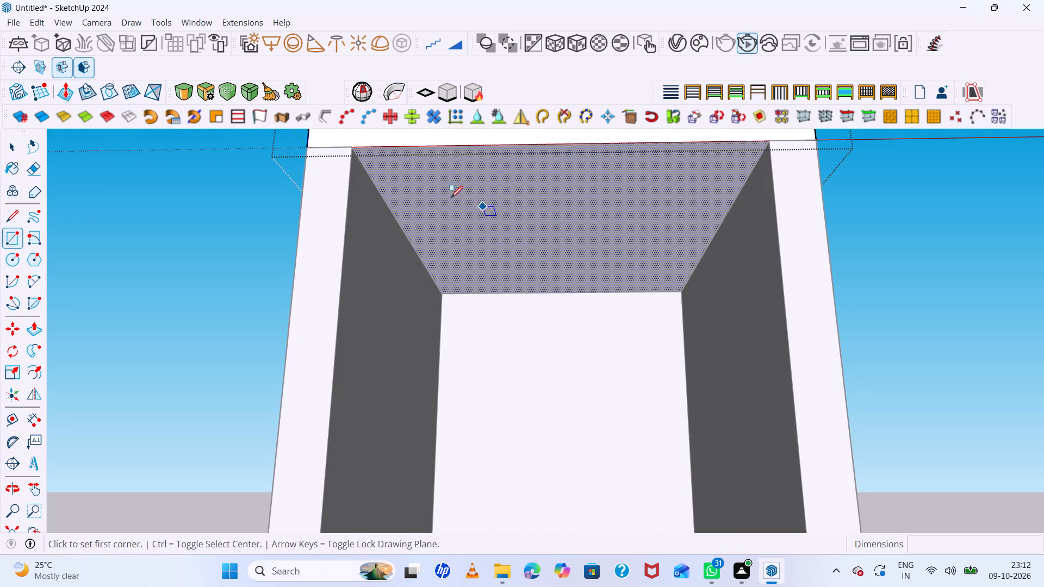
{"action": "scroll", "coordinate": [445, 213], "scroll_direction": "down", "scroll_amount": 7}
{"action": "left_click", "coordinate": [451, 204]}
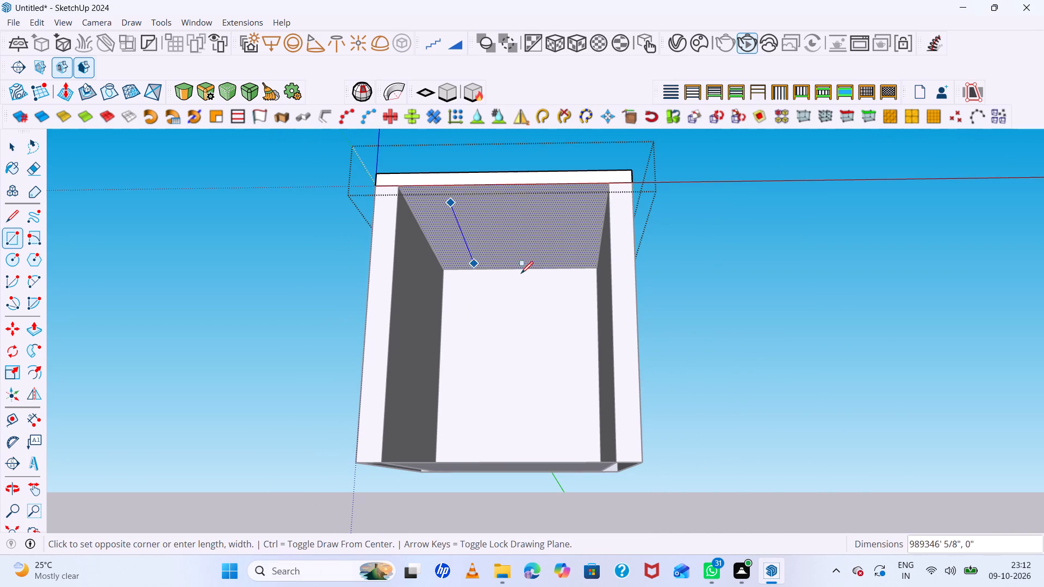
{"action": "scroll", "coordinate": [563, 253], "scroll_direction": "up", "scroll_amount": 5}
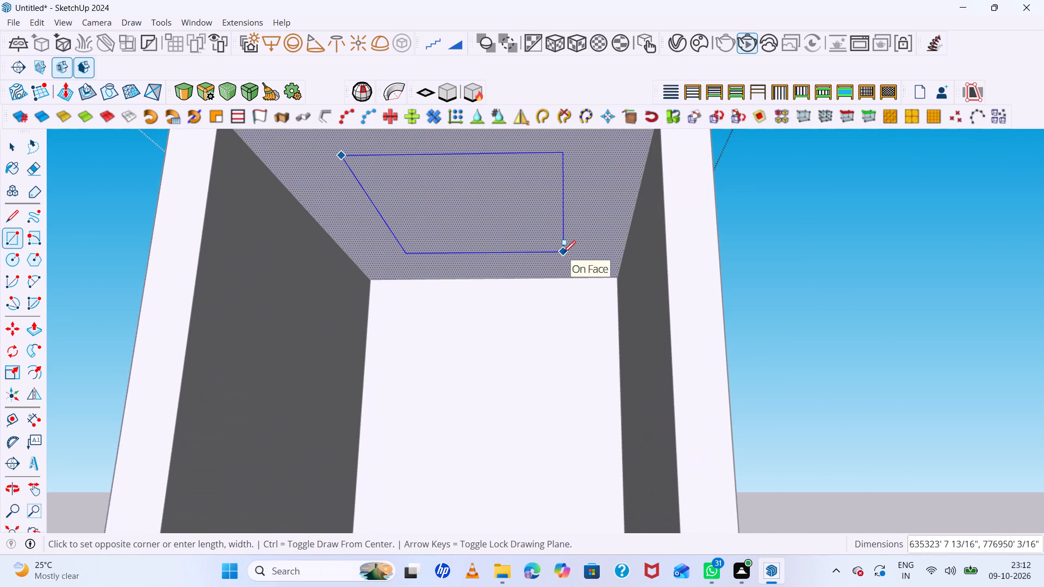
{"action": "scroll", "coordinate": [551, 240], "scroll_direction": "down", "scroll_amount": 7}
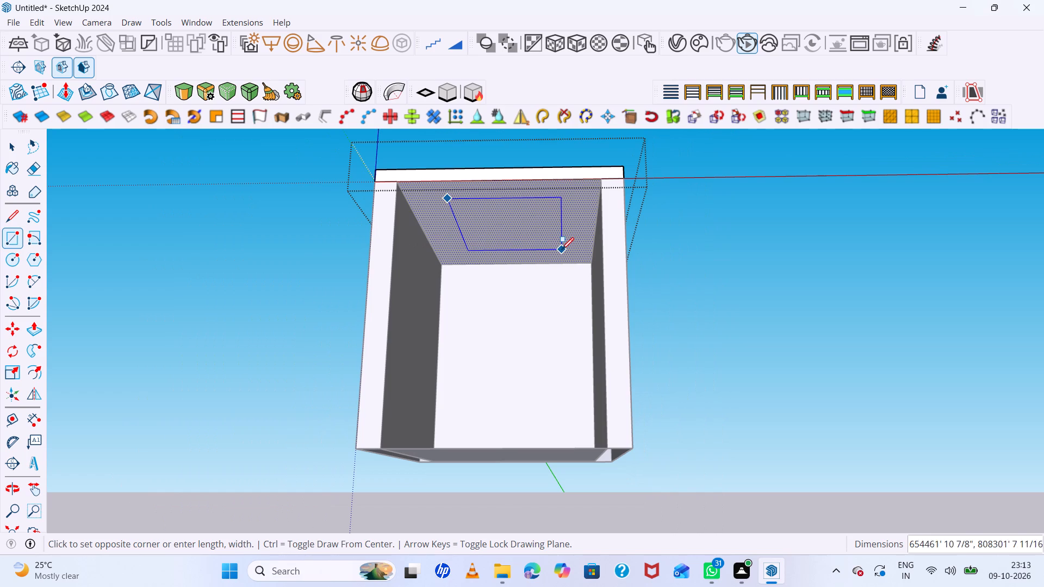
{"action": "left_click", "coordinate": [562, 249]}
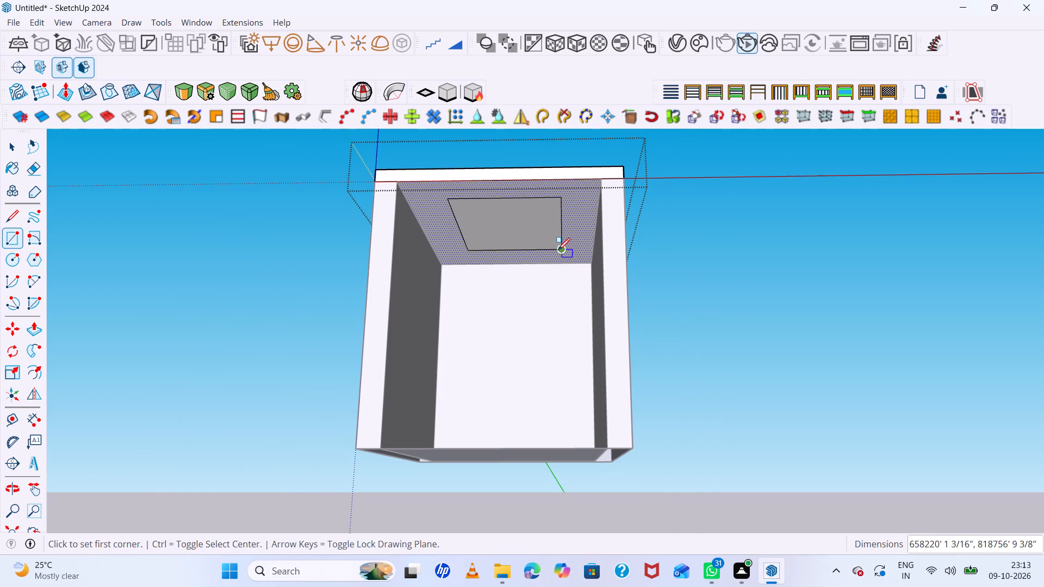
Offset the ceiling rectangle's edges inward by about 61208' to form a border strip.
{"action": "key", "text": "space"}
{"action": "left_click", "coordinate": [524, 232]}
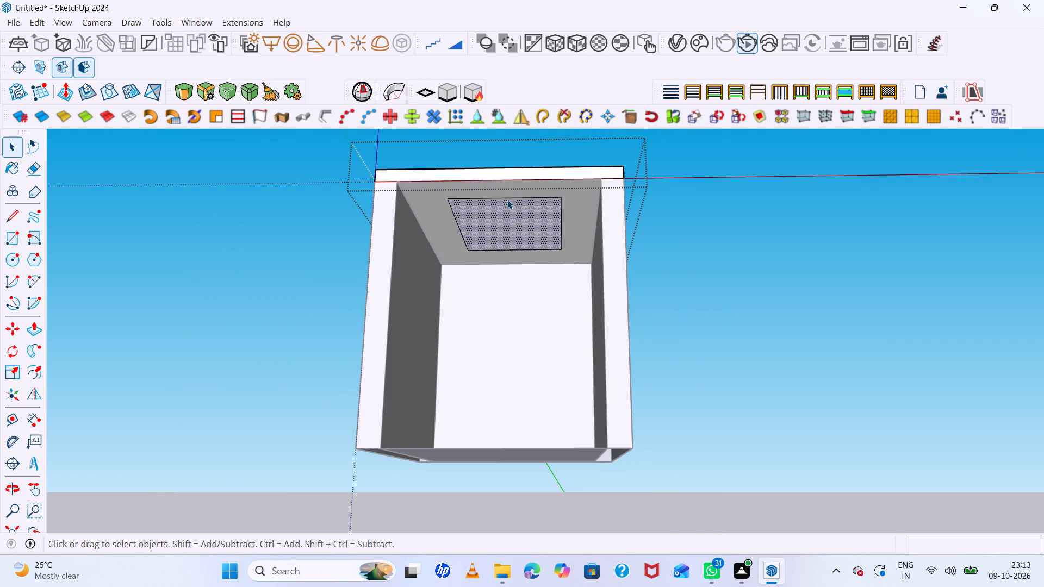
{"action": "key", "text": "f"}
{"action": "left_click", "coordinate": [512, 199]}
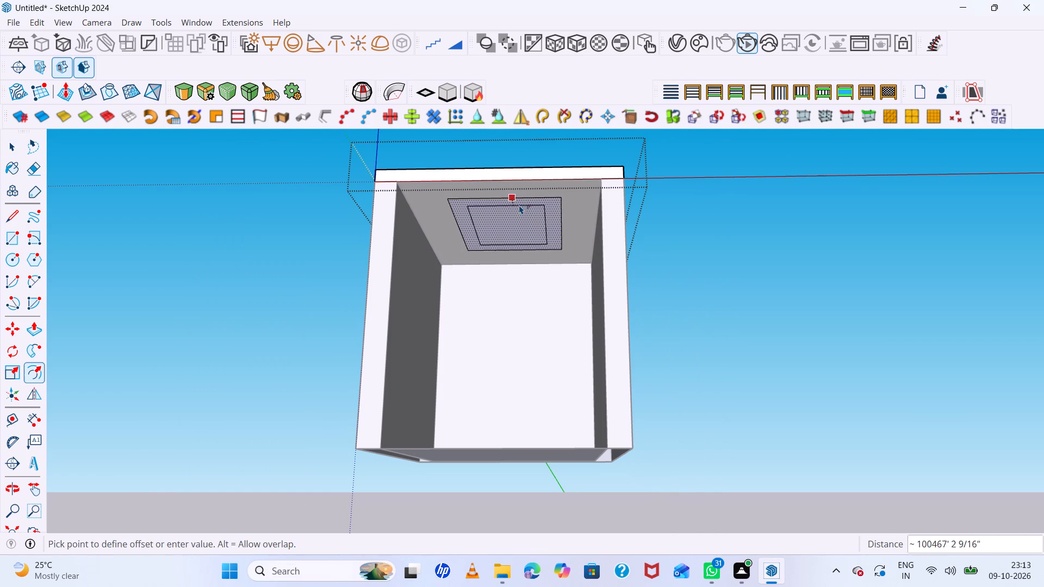
{"action": "scroll", "coordinate": [519, 204], "scroll_direction": "up", "scroll_amount": 7}
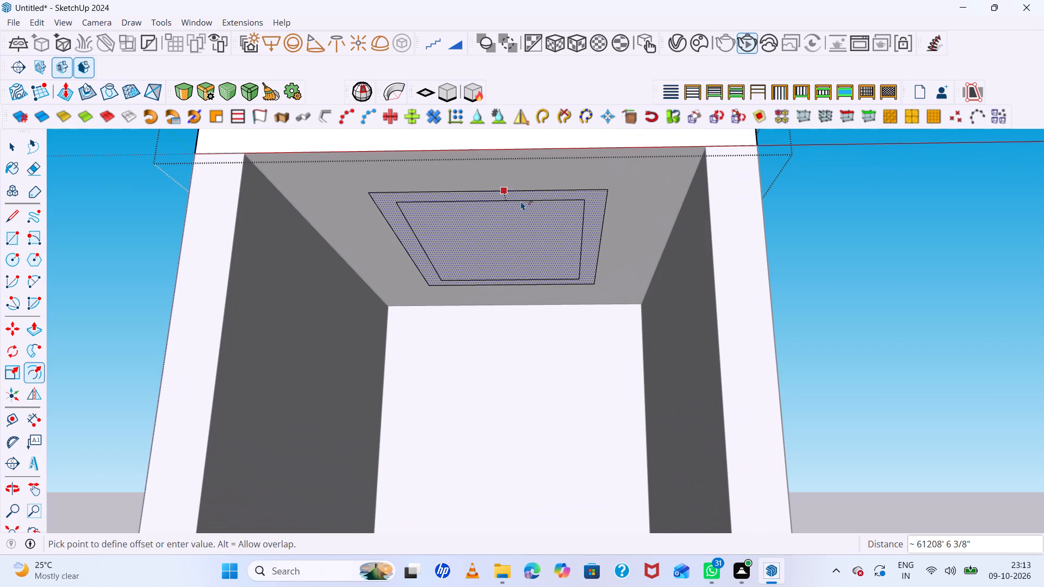
{"action": "left_click", "coordinate": [521, 201]}
{"action": "key", "text": "space"}
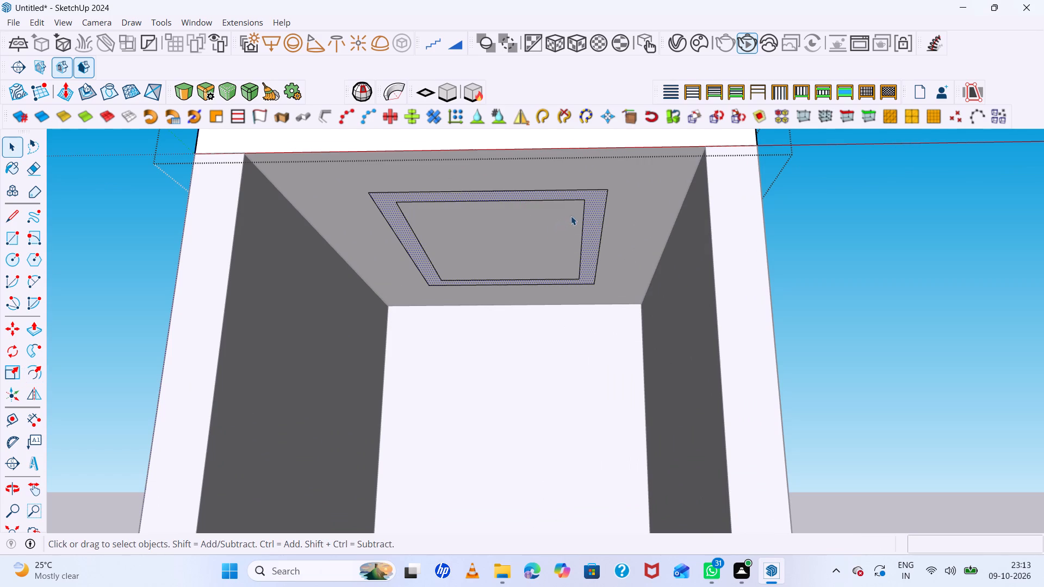
Make a group from the ceiling border face and its bounding edges.
{"action": "double_click", "coordinate": [594, 209]}
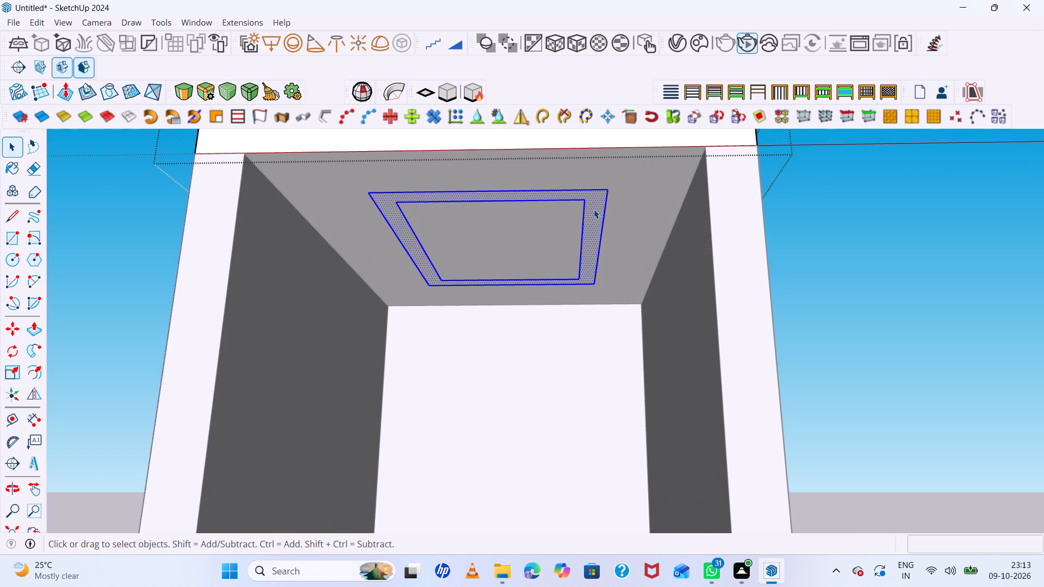
{"action": "right_click", "coordinate": [594, 209]}
{"action": "left_click", "coordinate": [627, 336]}
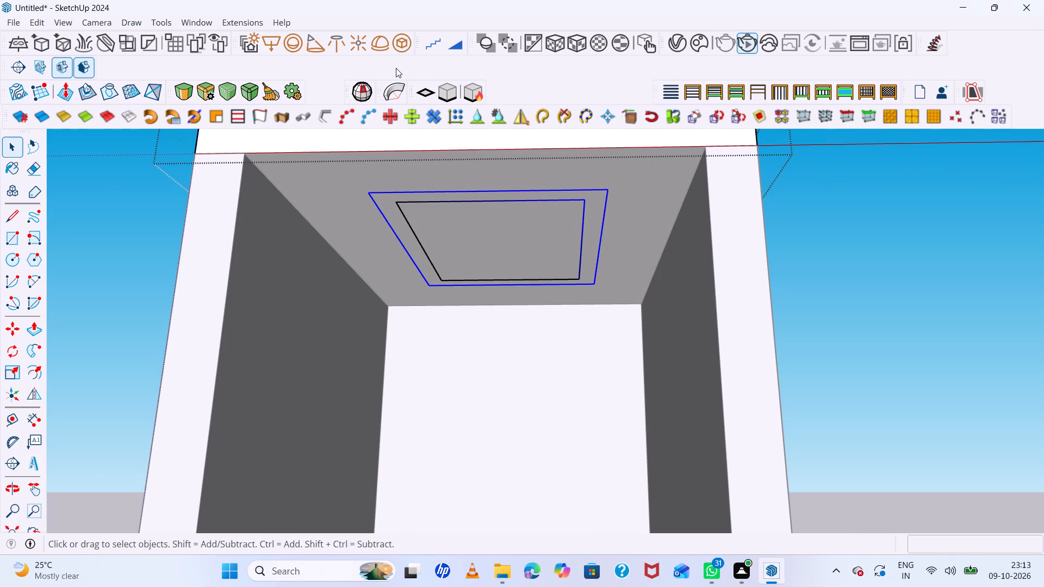
Convert the ceiling border group into a V-Ray mesh light.
{"action": "left_click", "coordinate": [400, 47]}
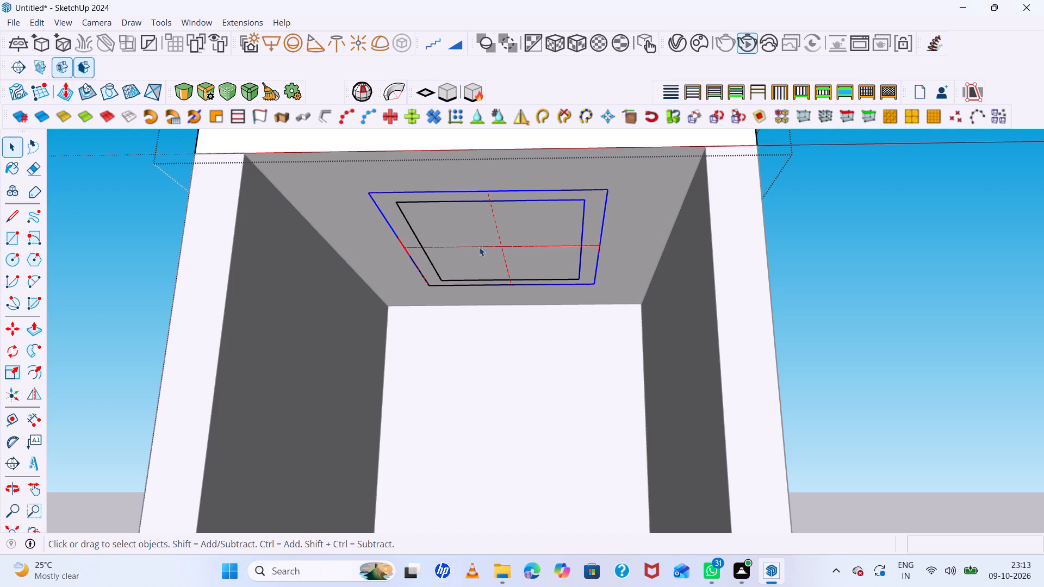
{"action": "scroll", "coordinate": [466, 256], "scroll_direction": "down", "scroll_amount": 3}
{"action": "scroll", "coordinate": [488, 236], "scroll_direction": "up", "scroll_amount": 2}
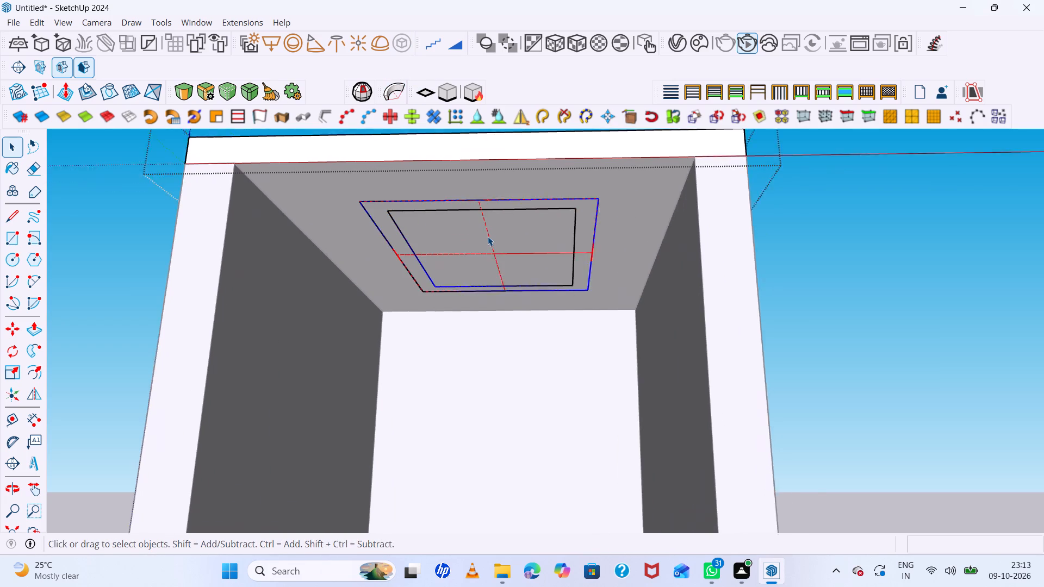
{"action": "scroll", "coordinate": [488, 236], "scroll_direction": "up", "scroll_amount": 2}
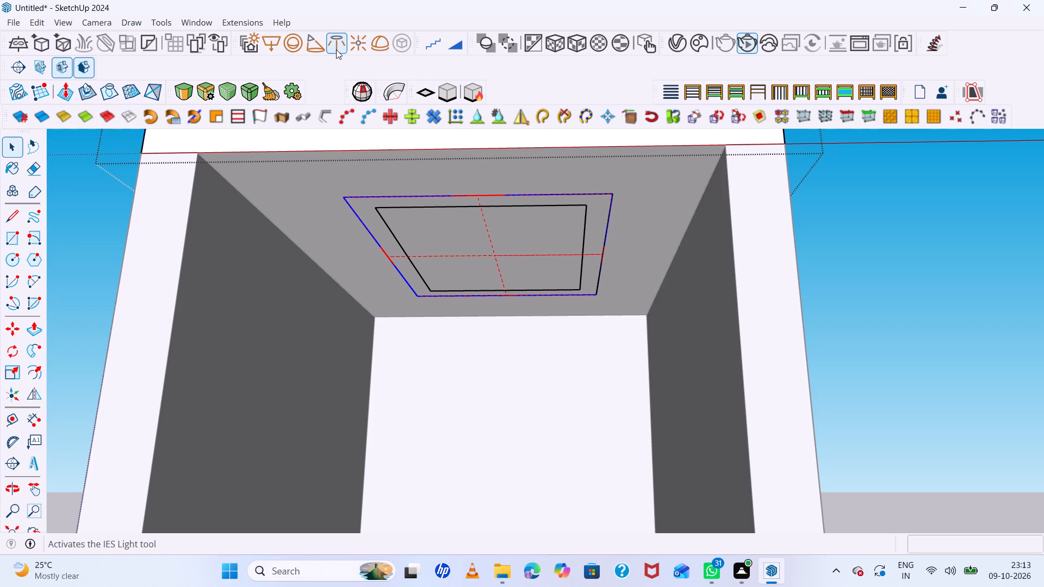
Bring up the V-Ray Asset Editor to look at the scene assets, and close it.
{"action": "left_click", "coordinate": [671, 45]}
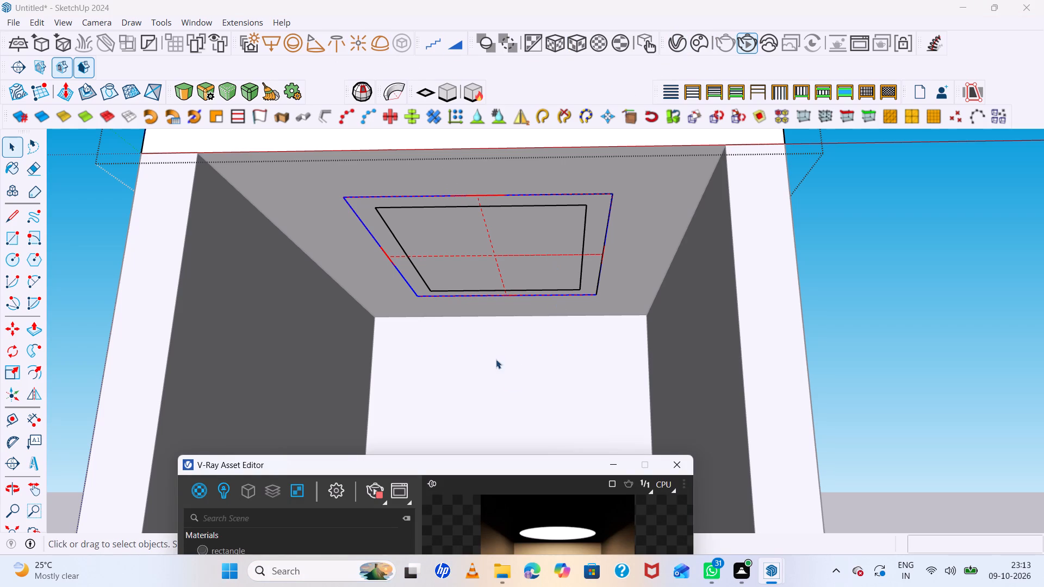
{"action": "scroll", "coordinate": [499, 330], "scroll_direction": "down", "scroll_amount": 6}
{"action": "left_click", "coordinate": [675, 459]}
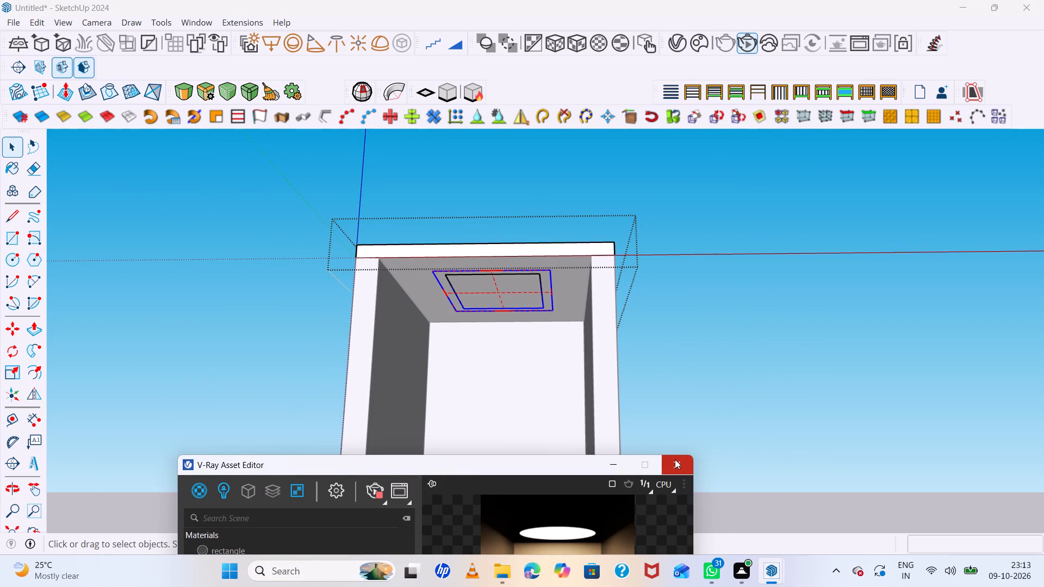
Move the V-Ray Asset Editor window up until the scene's list of lights is in view.
{"action": "left_click", "coordinate": [672, 39]}
{"action": "scroll", "coordinate": [549, 376], "scroll_direction": "down", "scroll_amount": 2}
{"action": "left_click_drag", "start_coordinate": [559, 478], "coordinate": [653, 395]}
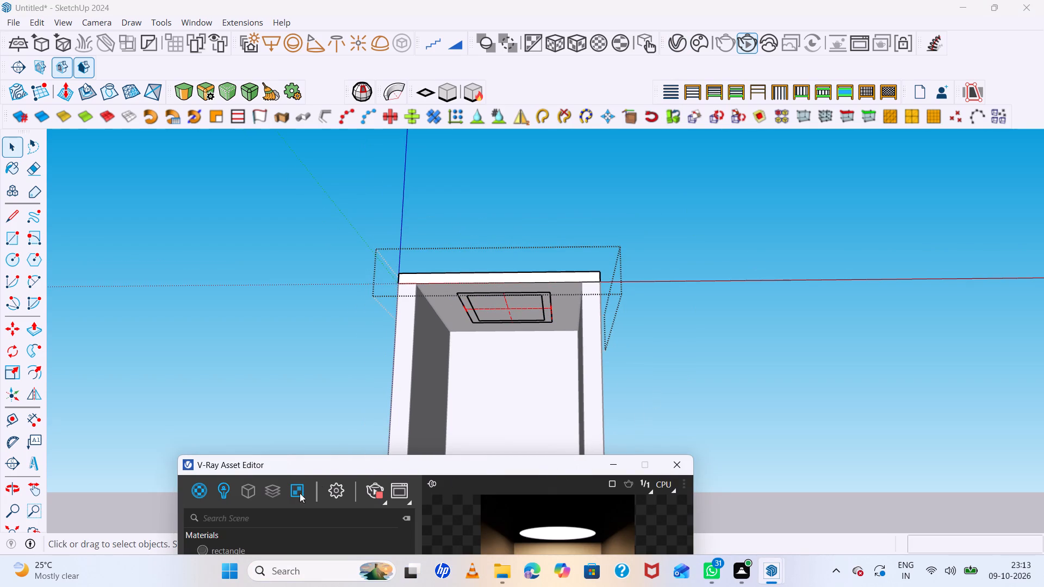
{"action": "left_click_drag", "start_coordinate": [308, 489], "coordinate": [440, 413]}
{"action": "left_click_drag", "start_coordinate": [545, 496], "coordinate": [625, 424]}
{"action": "left_click_drag", "start_coordinate": [179, 458], "coordinate": [361, 255]}
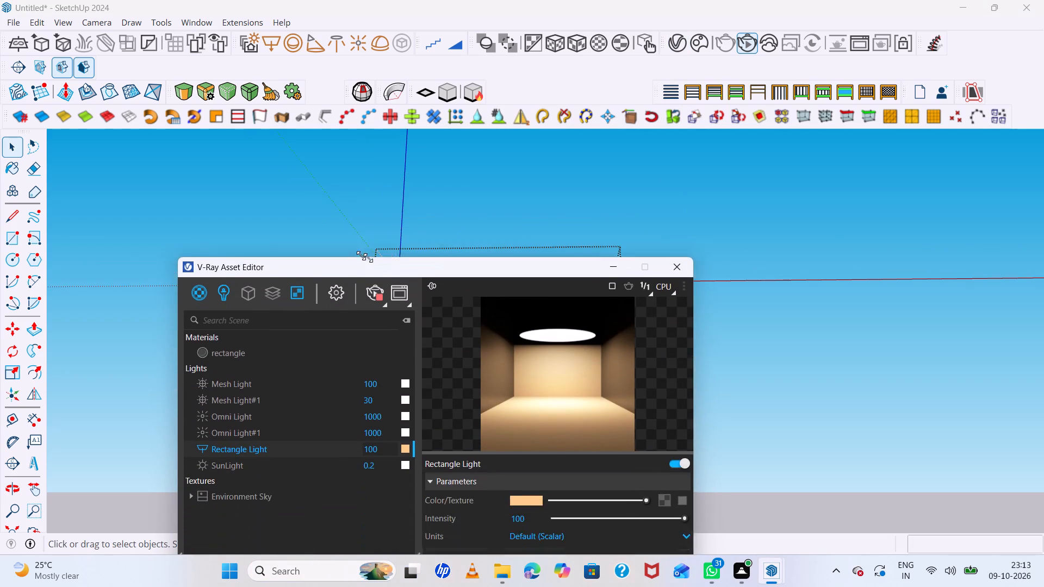
{"action": "left_click_drag", "start_coordinate": [361, 255], "coordinate": [143, 312]}
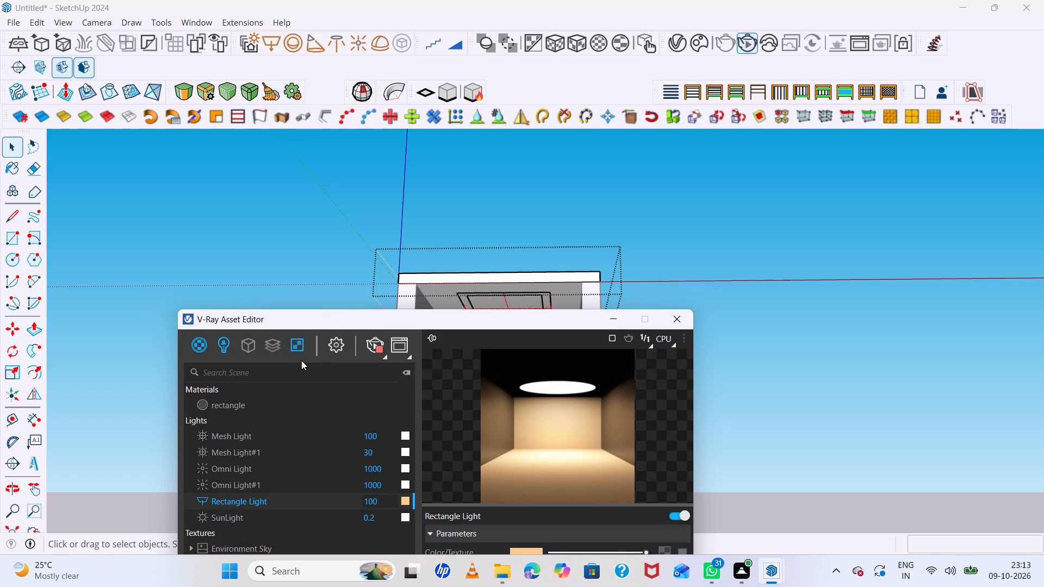
{"action": "scroll", "coordinate": [302, 360], "scroll_direction": "down", "scroll_amount": 6}
{"action": "scroll", "coordinate": [309, 435], "scroll_direction": "down", "scroll_amount": 4}
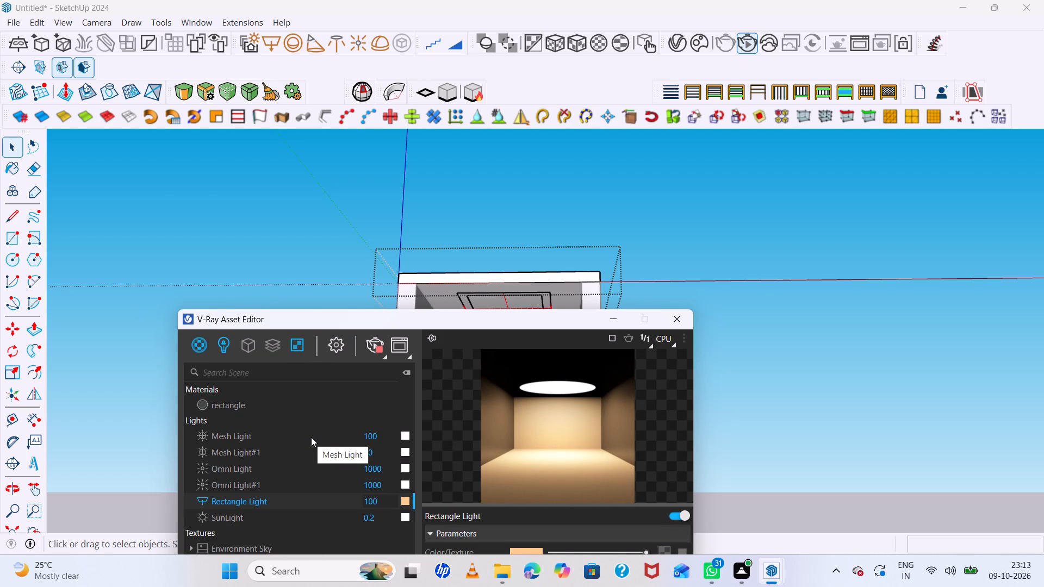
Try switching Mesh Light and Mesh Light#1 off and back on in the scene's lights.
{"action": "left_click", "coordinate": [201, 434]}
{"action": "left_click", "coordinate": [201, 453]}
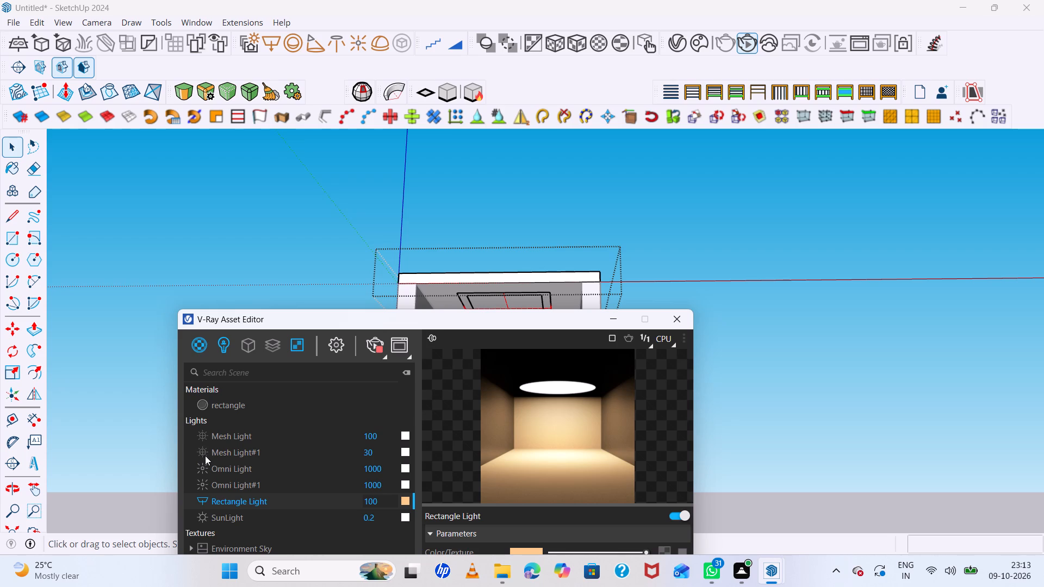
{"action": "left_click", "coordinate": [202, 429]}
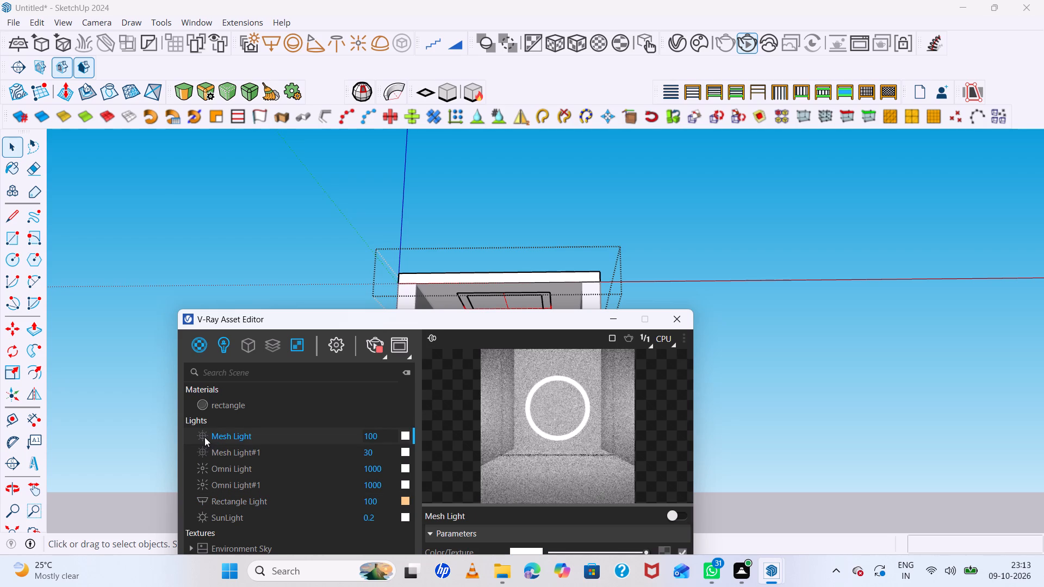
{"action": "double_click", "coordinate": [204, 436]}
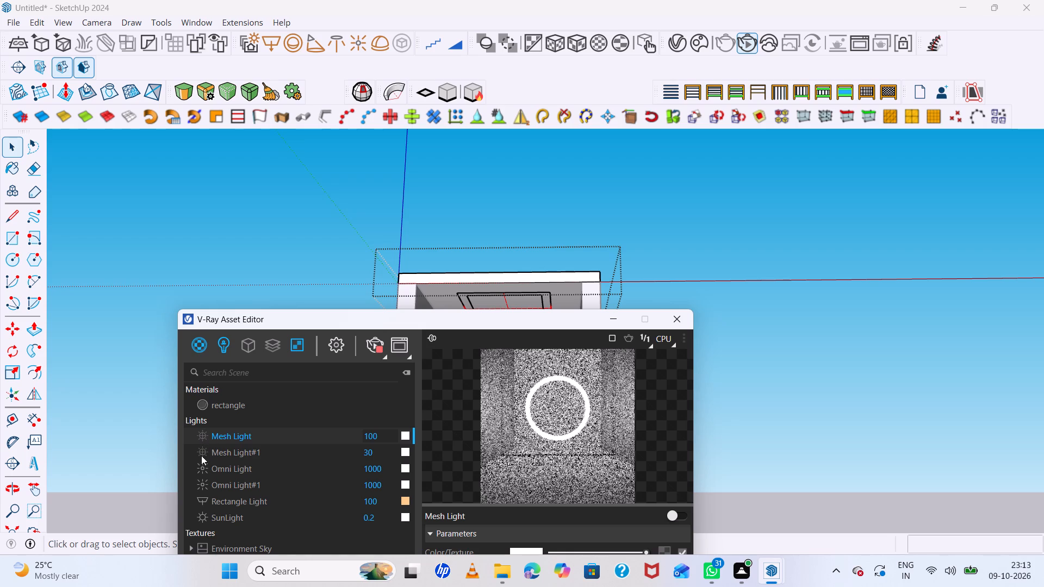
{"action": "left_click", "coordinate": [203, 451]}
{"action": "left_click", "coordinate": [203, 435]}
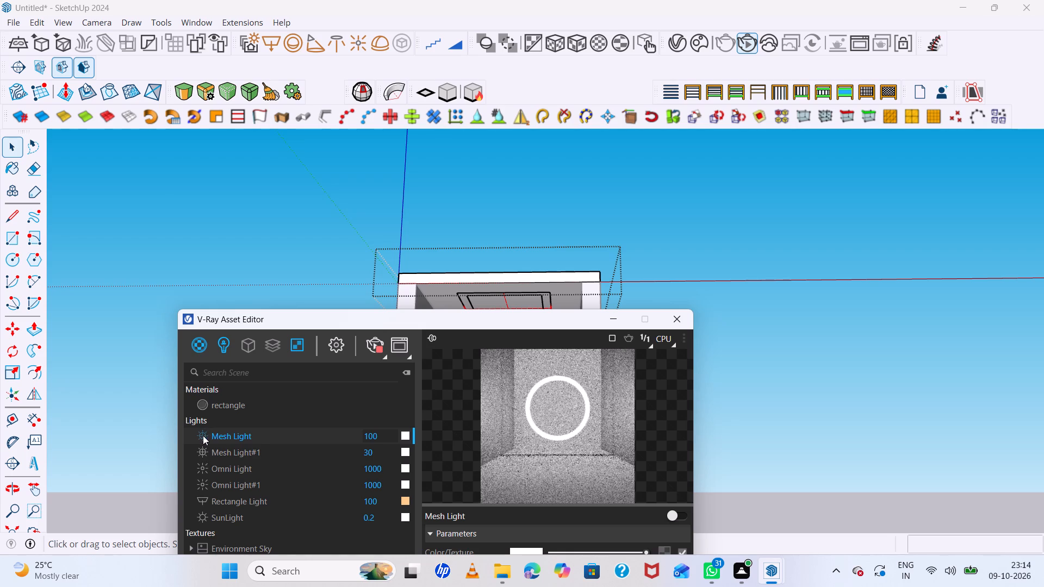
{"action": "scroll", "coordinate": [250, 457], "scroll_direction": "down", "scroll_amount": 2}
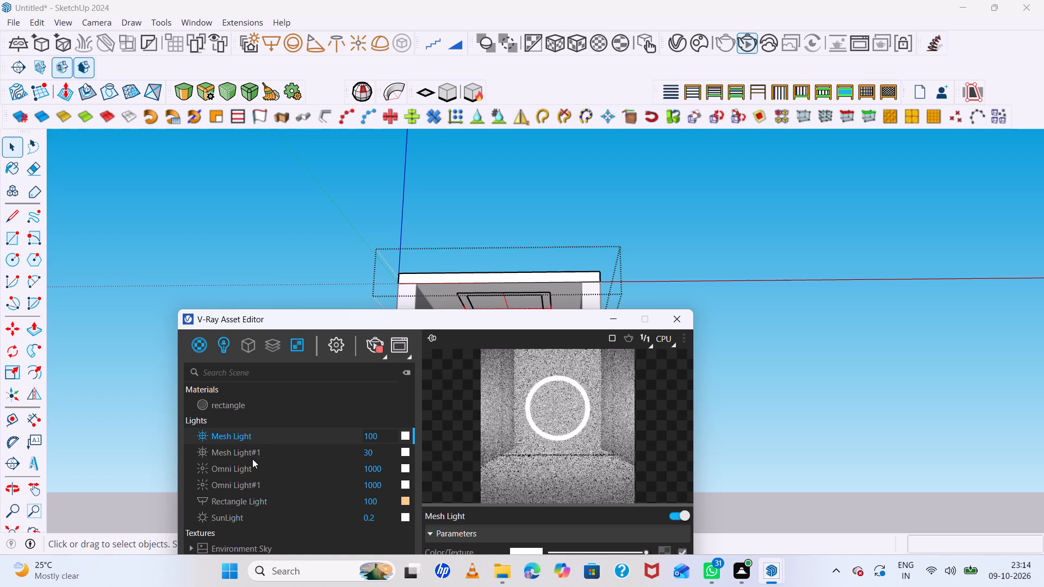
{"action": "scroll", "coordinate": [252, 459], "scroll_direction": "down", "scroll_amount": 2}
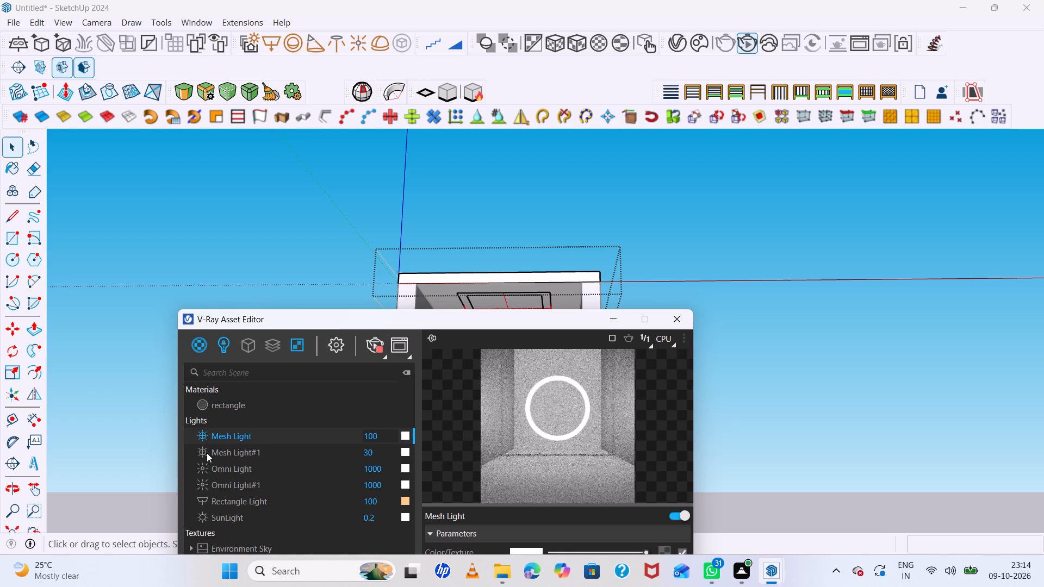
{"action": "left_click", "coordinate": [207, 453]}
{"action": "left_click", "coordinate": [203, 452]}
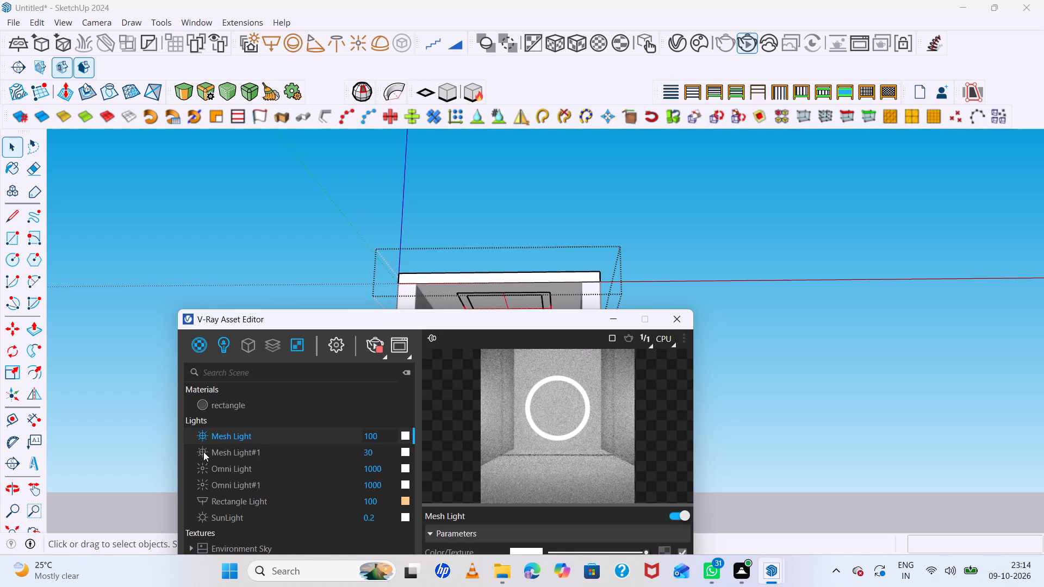
Switch off Mesh Light and keep Mesh Light#1 switched on.
{"action": "left_click", "coordinate": [202, 434]}
{"action": "left_click", "coordinate": [202, 454]}
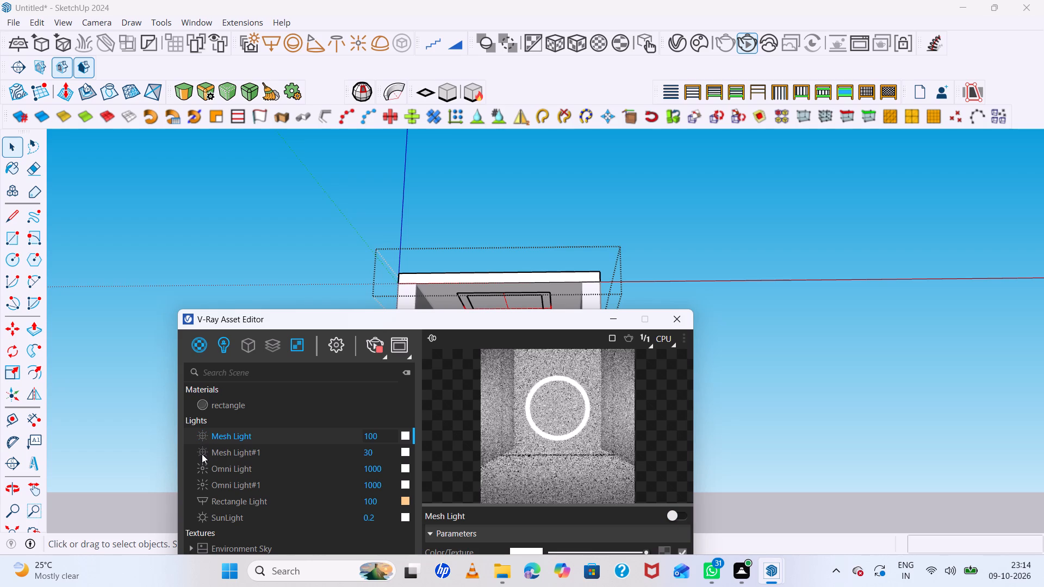
{"action": "left_click", "coordinate": [202, 454]}
{"action": "double_click", "coordinate": [202, 454]}
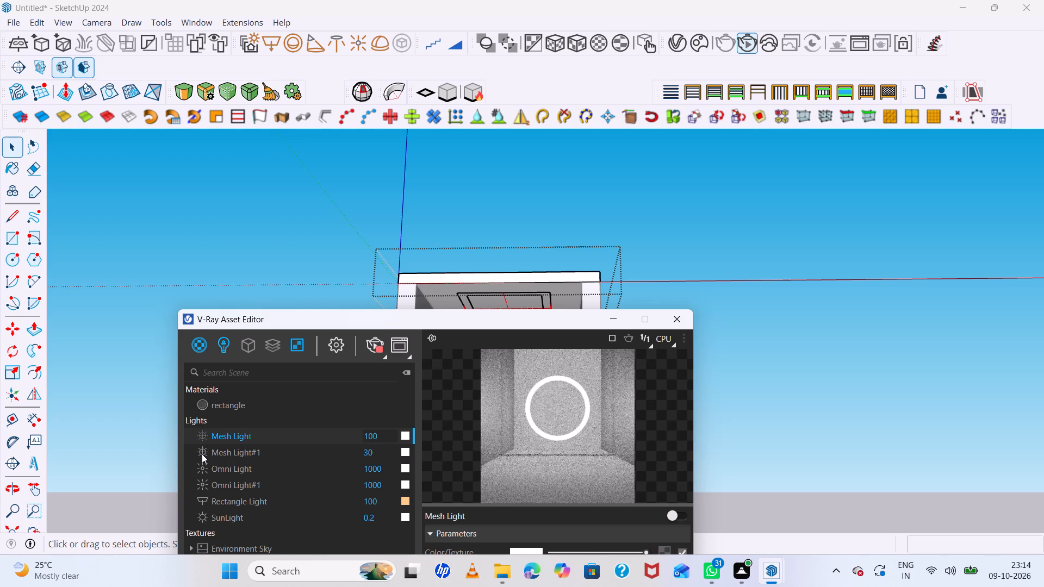
Open the intensity of Mesh Light#1 for editing and move the Asset Editor clear of the box room.
{"action": "left_click", "coordinate": [376, 450]}
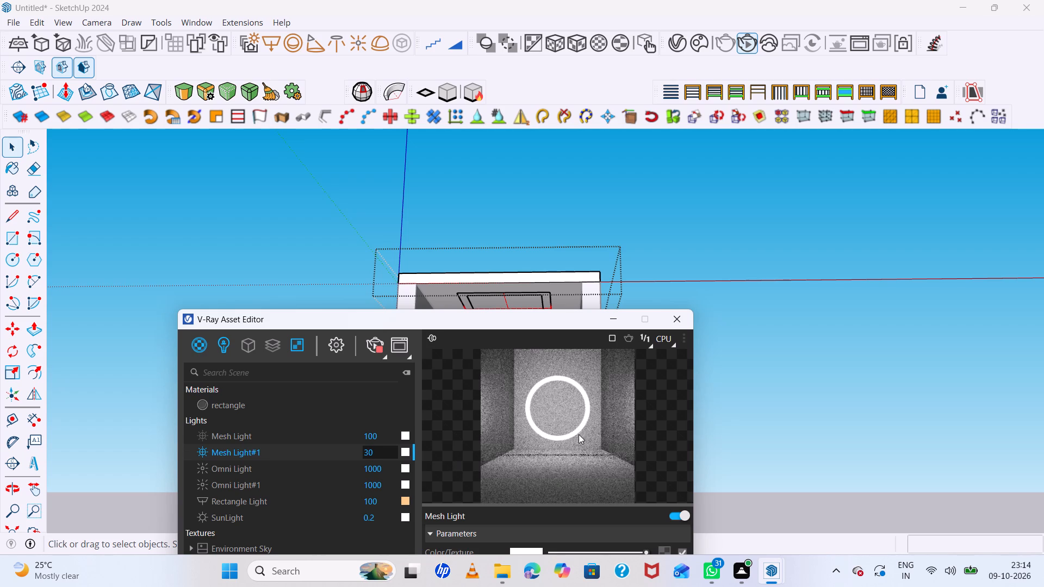
{"action": "scroll", "coordinate": [558, 332], "scroll_direction": "down", "scroll_amount": 8}
{"action": "left_click_drag", "start_coordinate": [241, 320], "coordinate": [686, 180]}
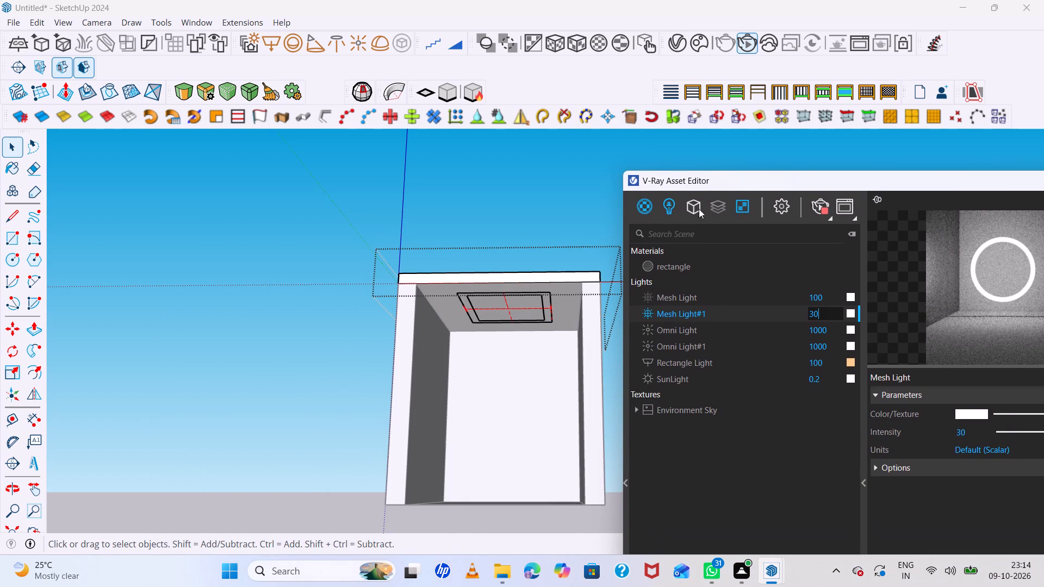
{"action": "scroll", "coordinate": [699, 224], "scroll_direction": "down", "scroll_amount": 2}
Stop the interactive render and start a standard V-Ray render of the scene.
{"action": "left_click", "coordinate": [822, 208]}
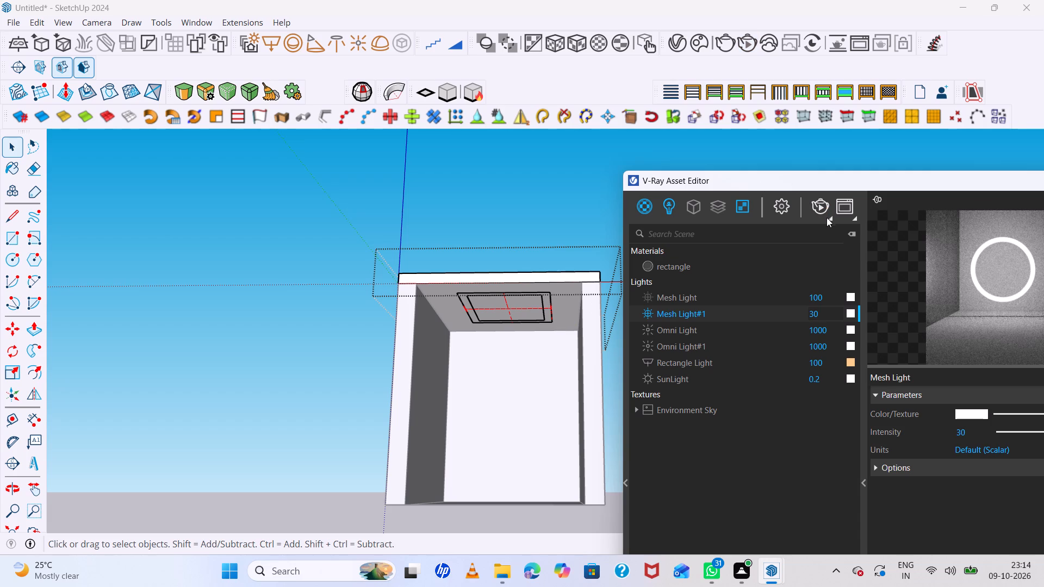
{"action": "left_click", "coordinate": [829, 214]}
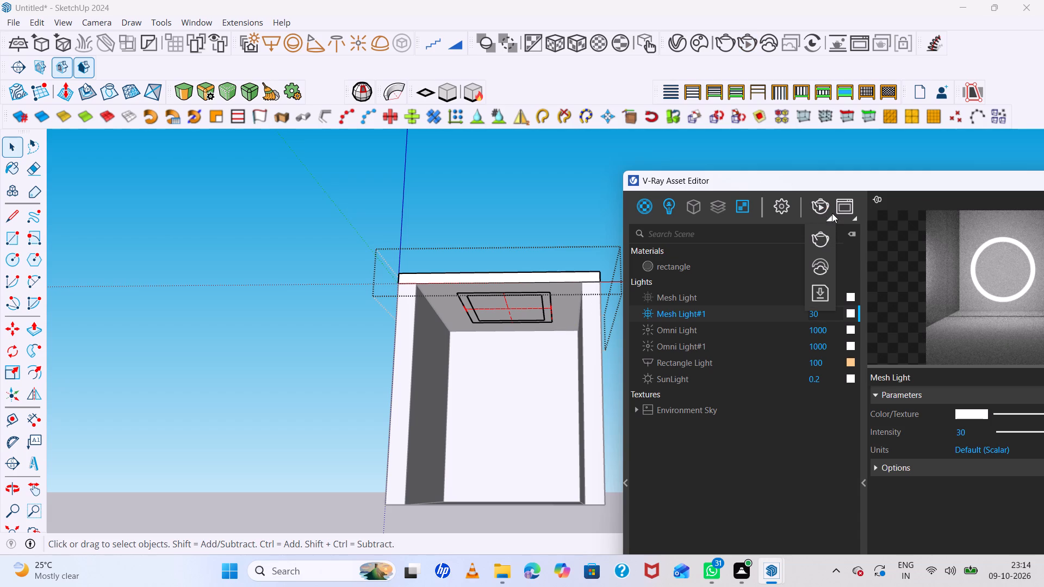
{"action": "left_click", "coordinate": [834, 216]}
{"action": "left_click", "coordinate": [818, 239]}
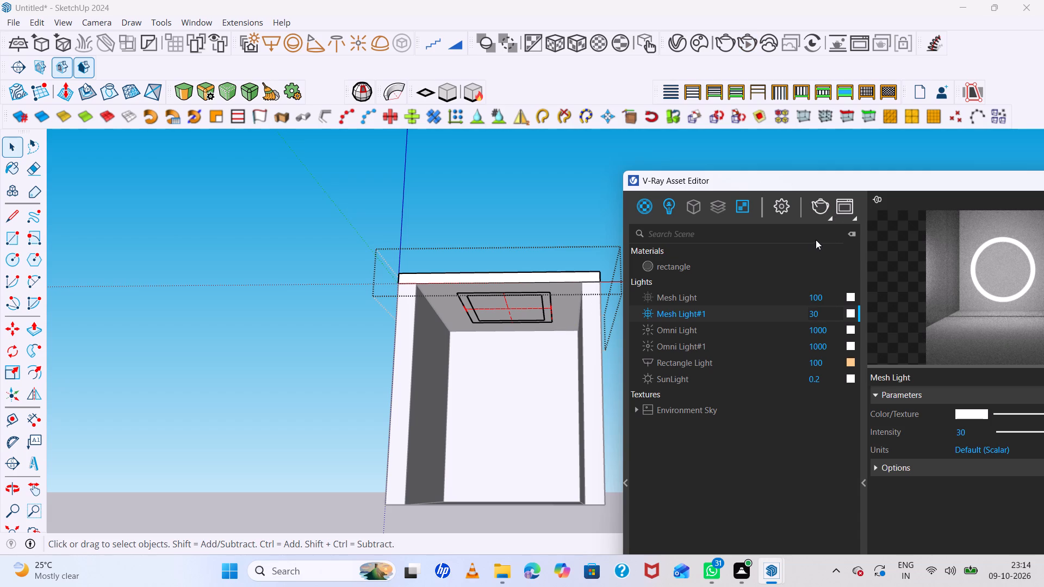
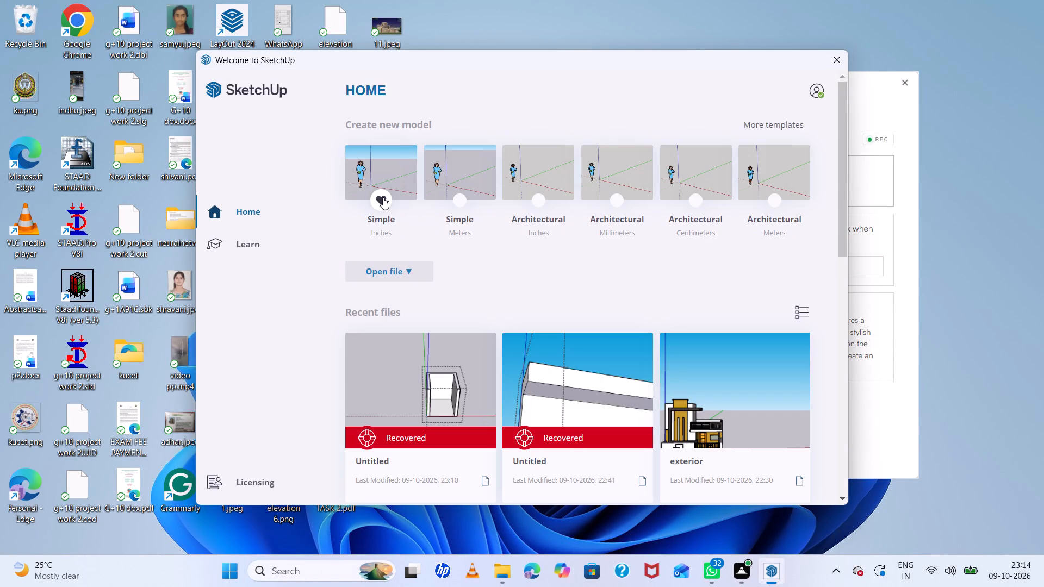
Choose the recovered Untitled box room model, last modified 09-10-2026 at 23:10, from the recent files and dismiss the WhatsApp notification.
{"action": "double_click", "coordinate": [416, 371]}
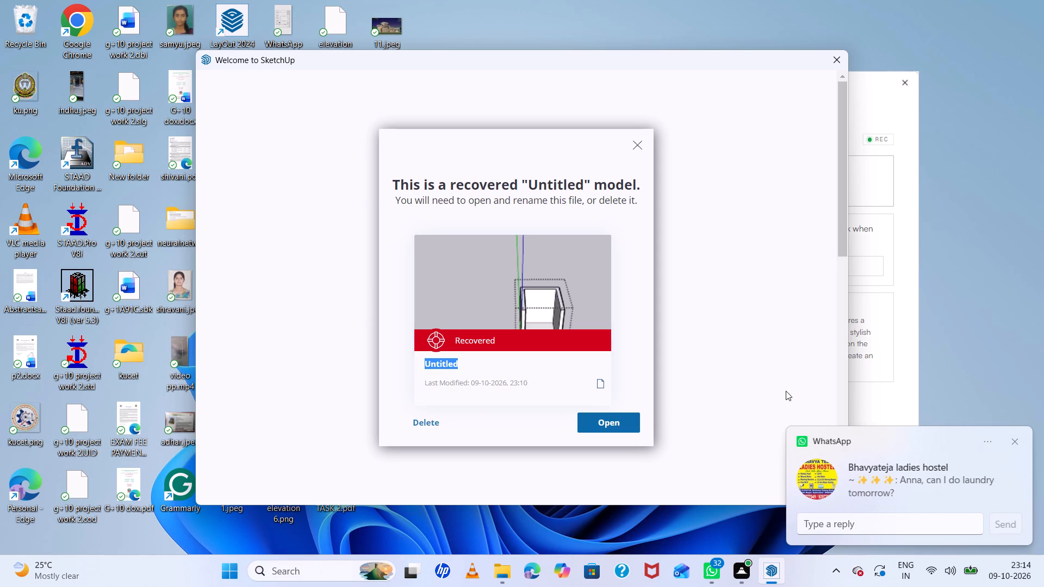
{"action": "left_click", "coordinate": [1011, 440]}
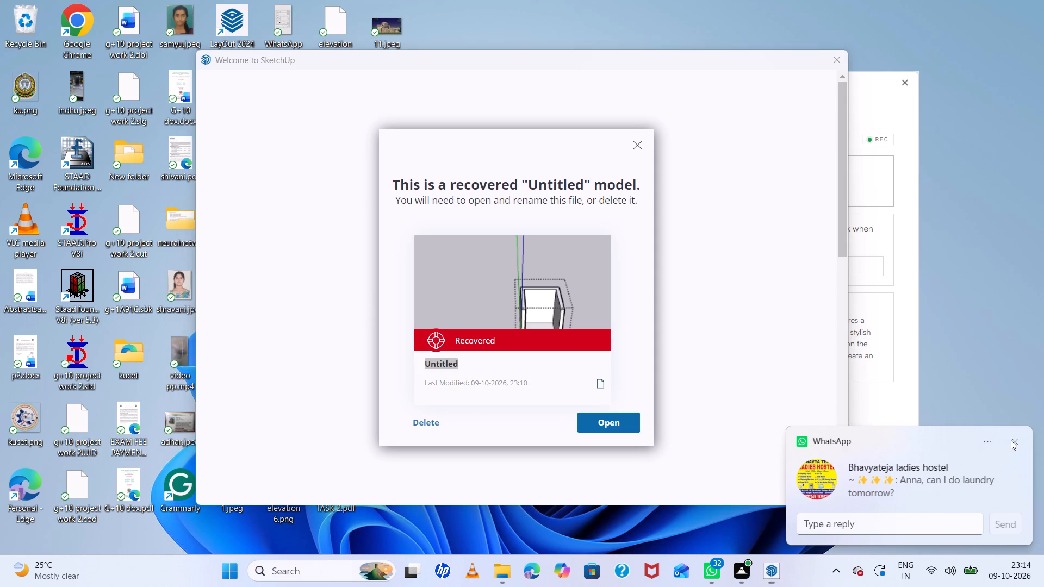
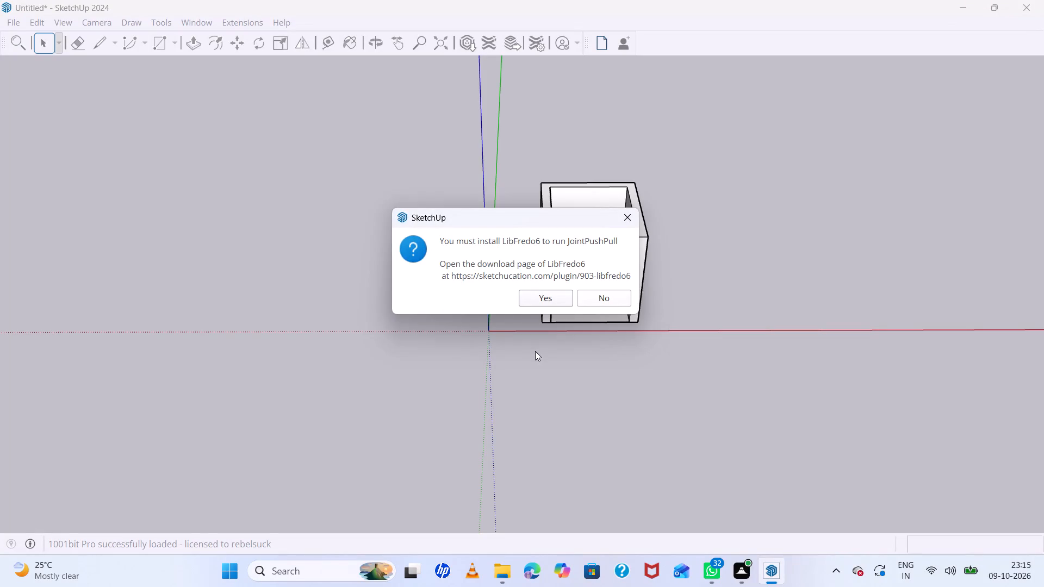
Decline opening the LibFredo6 download page.
{"action": "left_click", "coordinate": [598, 299]}
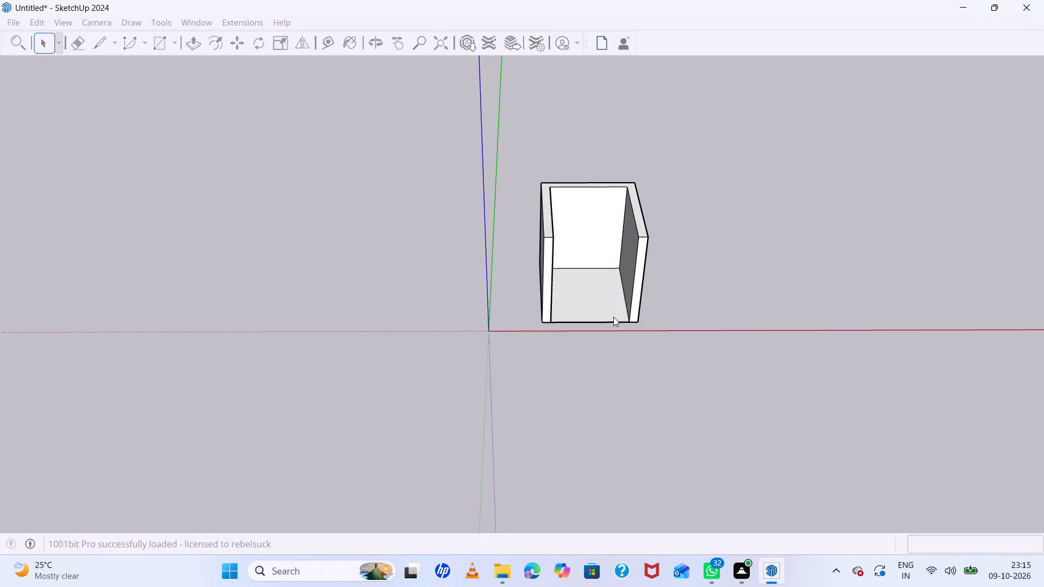
Draw a rectangle across the open top of the box room, from its back outer corner to the opposite front outer corner.
{"action": "scroll", "coordinate": [614, 314], "scroll_direction": "up", "scroll_amount": 8}
{"action": "scroll", "coordinate": [545, 286], "scroll_direction": "down", "scroll_amount": 3}
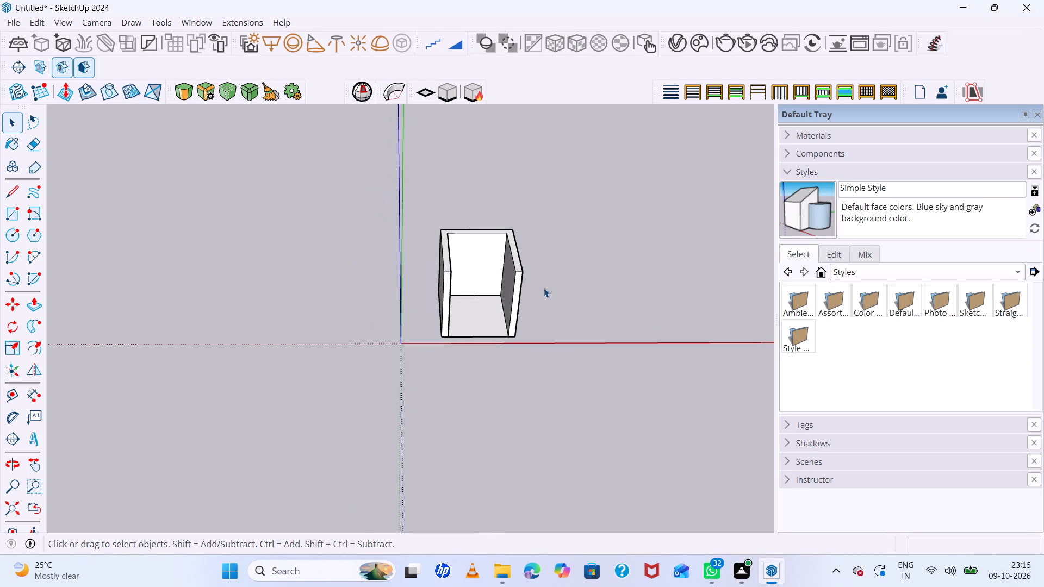
{"action": "middle_click_drag", "start_coordinate": [469, 274], "coordinate": [394, 262]}
{"action": "scroll", "coordinate": [460, 266], "scroll_direction": "up", "scroll_amount": 6}
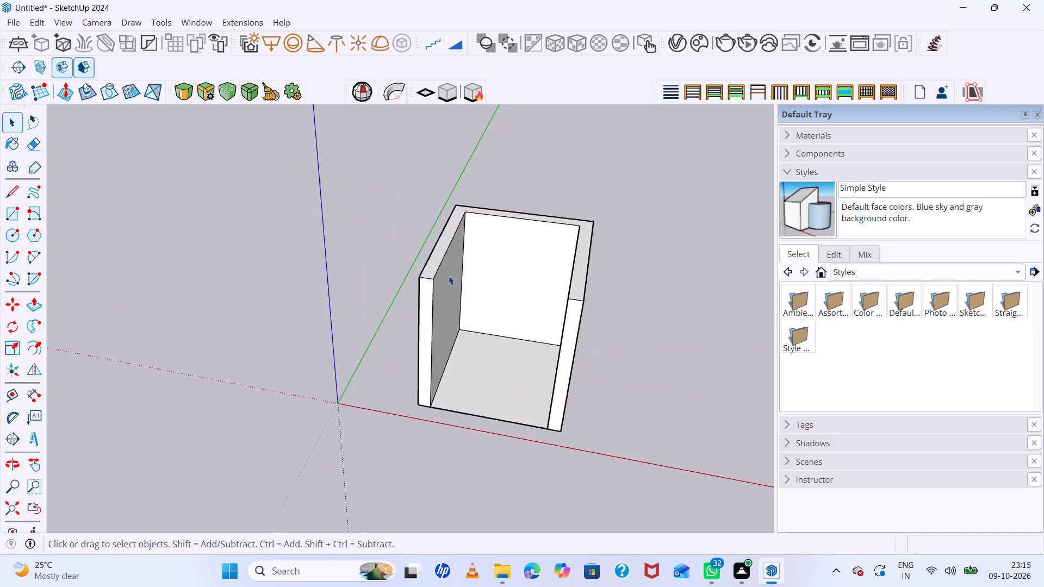
{"action": "scroll", "coordinate": [449, 272], "scroll_direction": "up", "scroll_amount": 1}
{"action": "middle_click_drag", "start_coordinate": [449, 272], "coordinate": [527, 251]}
{"action": "scroll", "coordinate": [548, 240], "scroll_direction": "up", "scroll_amount": 4}
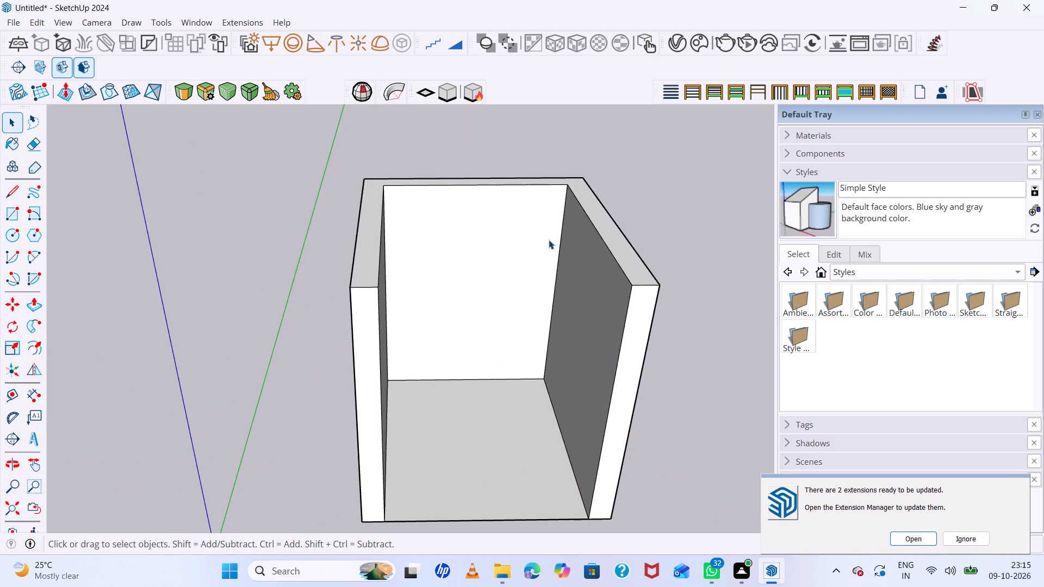
{"action": "key", "text": "r"}
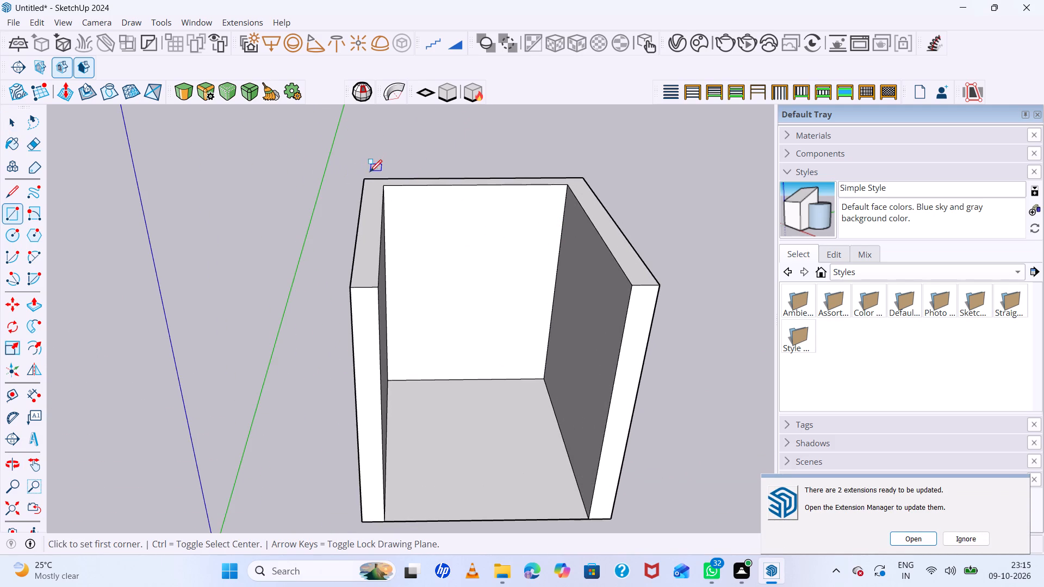
{"action": "left_click_drag", "start_coordinate": [366, 177], "coordinate": [366, 190]}
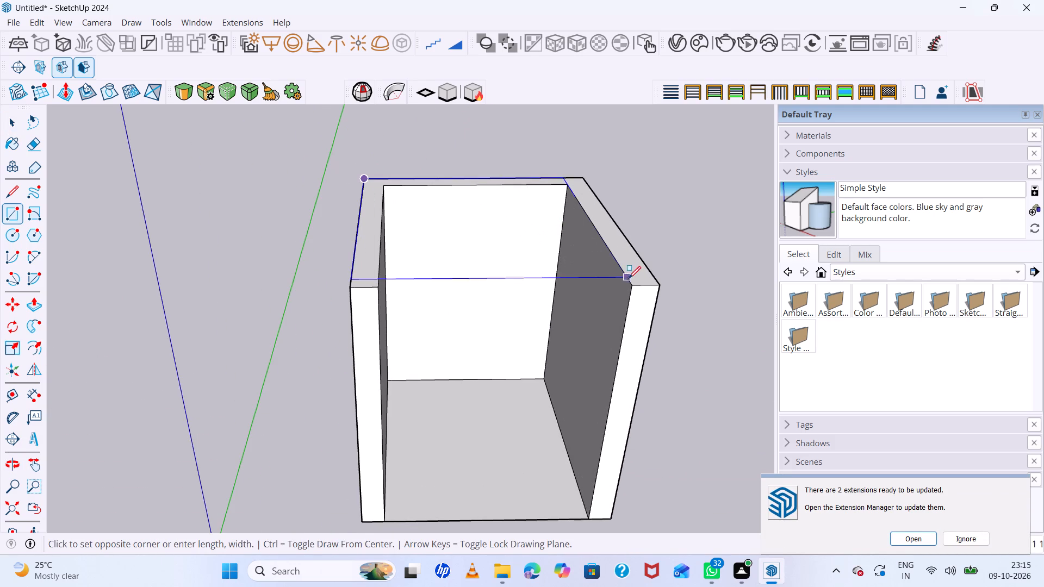
{"action": "left_click", "coordinate": [660, 286]}
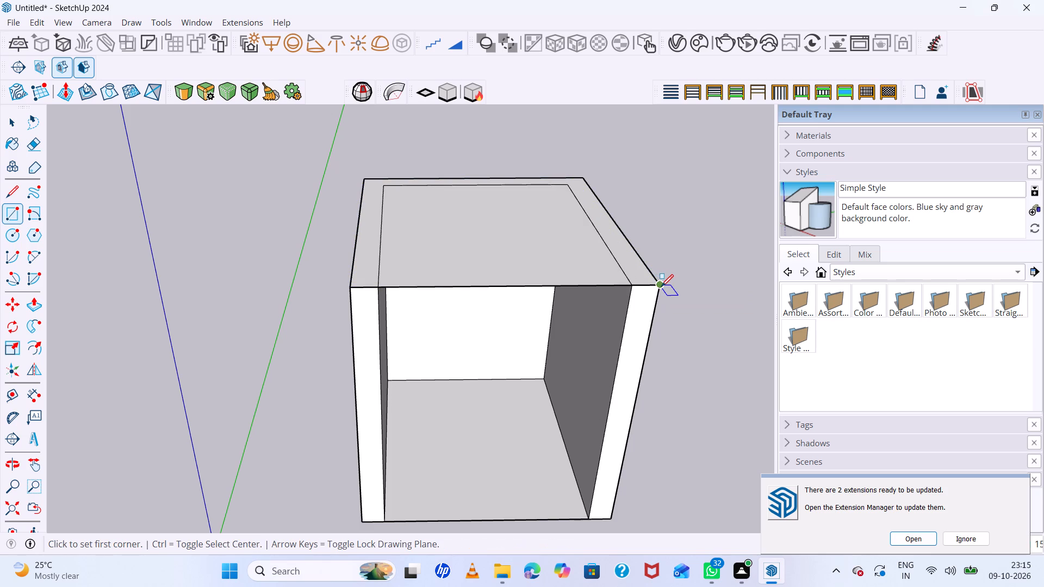
Make the new top face and its edges into a group.
{"action": "key", "text": "space"}
{"action": "double_click", "coordinate": [575, 242]}
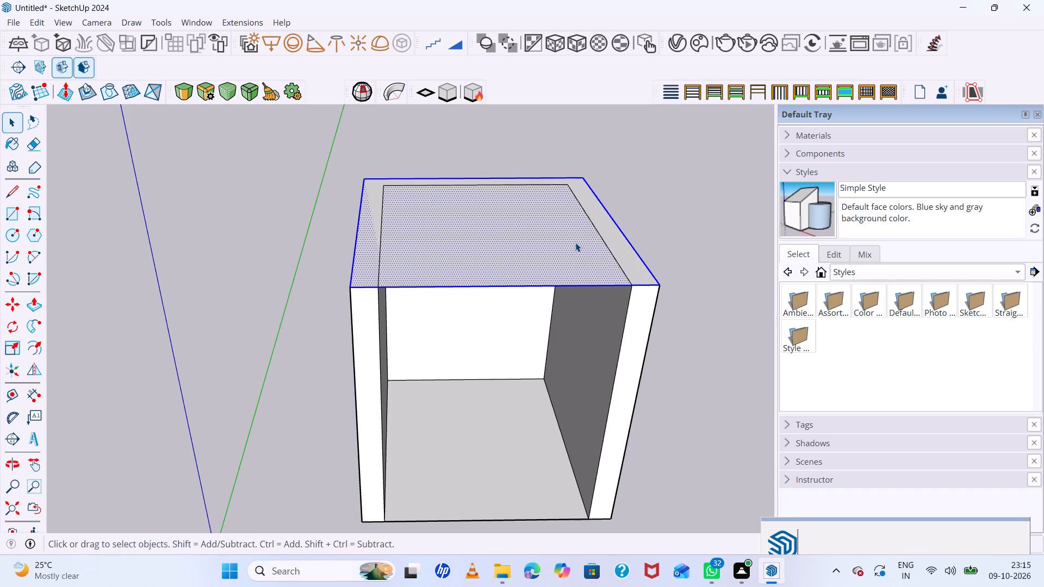
{"action": "right_click", "coordinate": [575, 242]}
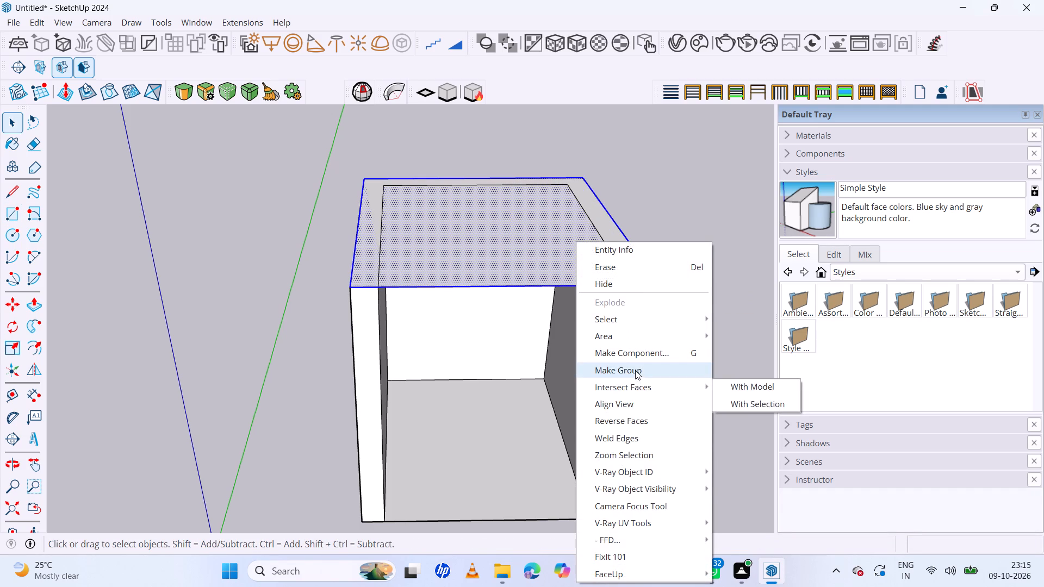
{"action": "left_click", "coordinate": [635, 370]}
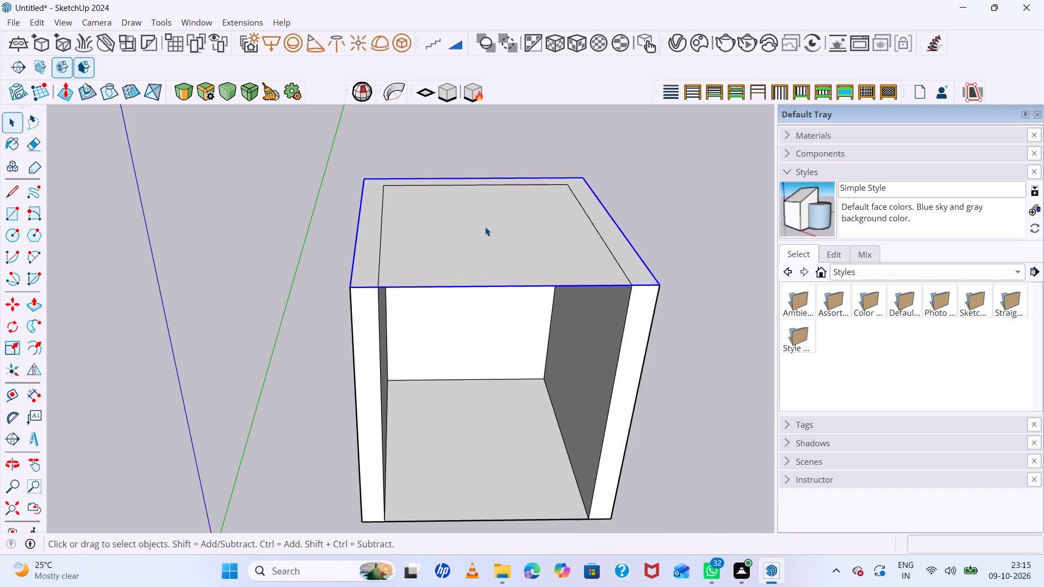
Push/Pull the face inside the top group upward about 131,935 feet to form a roof slab, and close the group.
{"action": "double_click", "coordinate": [486, 227]}
{"action": "left_click", "coordinate": [492, 229]}
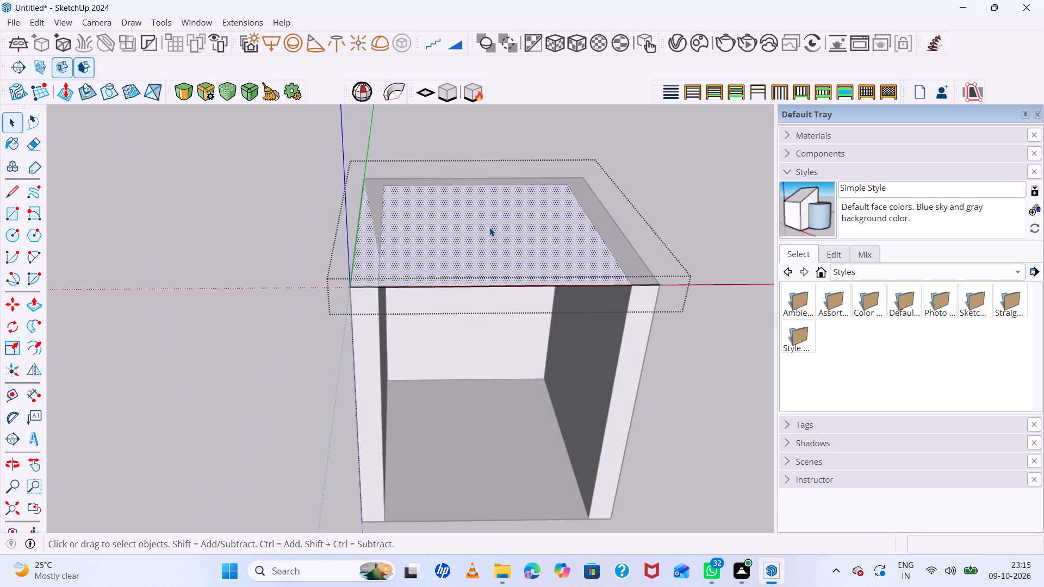
{"action": "key", "text": "p"}
{"action": "left_click", "coordinate": [489, 227]}
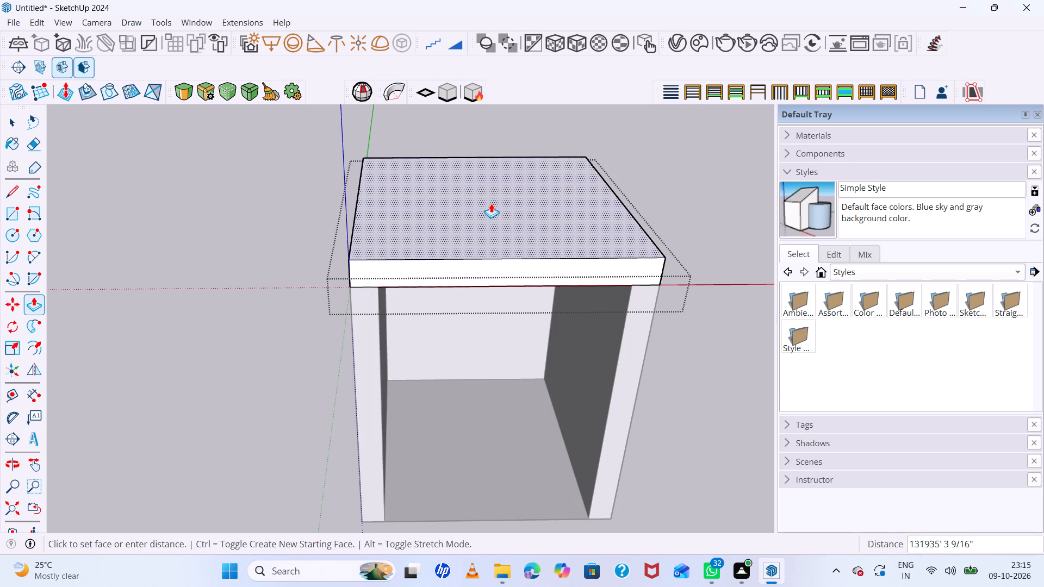
{"action": "left_click", "coordinate": [492, 204]}
{"action": "key", "text": "space"}
{"action": "left_click", "coordinate": [672, 190]}
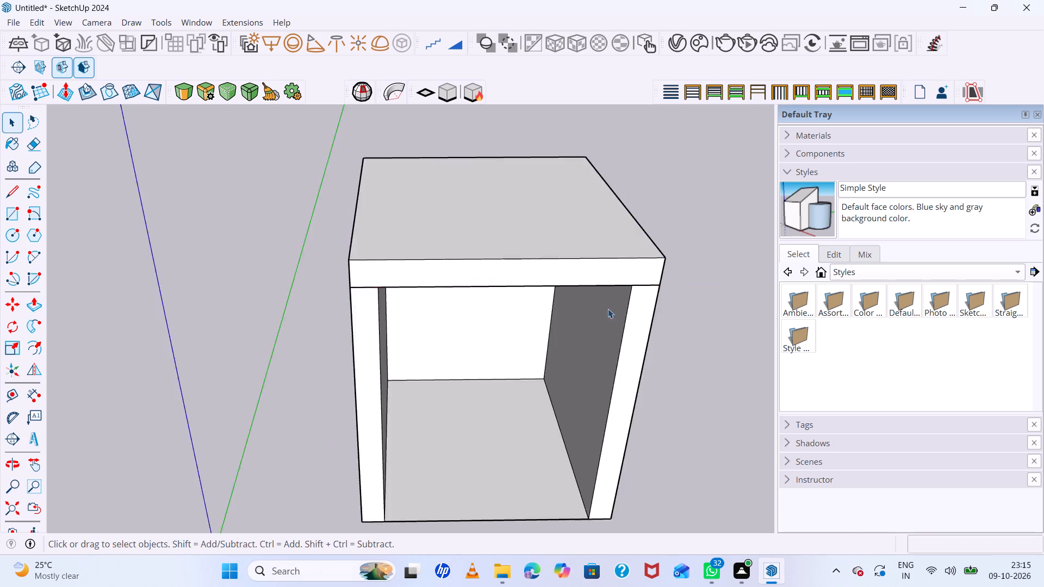
Look up at the room's ceiling from the open front and close the Default Tray.
{"action": "scroll", "coordinate": [606, 309], "scroll_direction": "up", "scroll_amount": 1}
{"action": "middle_click_drag", "start_coordinate": [605, 308], "coordinate": [575, 110]}
{"action": "middle_click", "coordinate": [575, 108]}
{"action": "scroll", "coordinate": [508, 196], "scroll_direction": "up", "scroll_amount": 4}
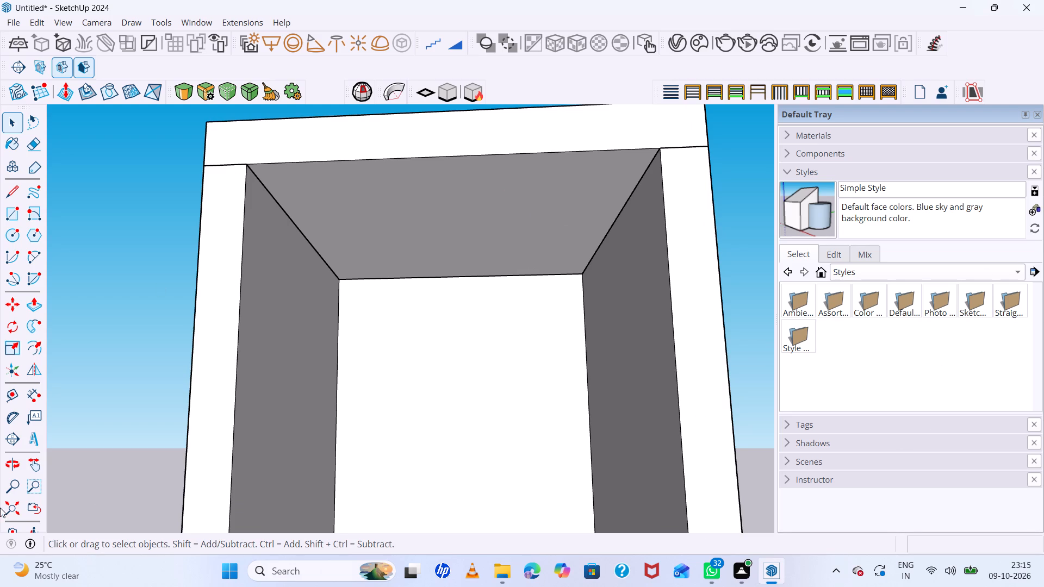
{"action": "left_click", "coordinate": [1039, 111]}
Draw a rectangle in the middle of the ceiling's underside.
{"action": "scroll", "coordinate": [426, 220], "scroll_direction": "up", "scroll_amount": 1}
{"action": "scroll", "coordinate": [428, 219], "scroll_direction": "down", "scroll_amount": 2}
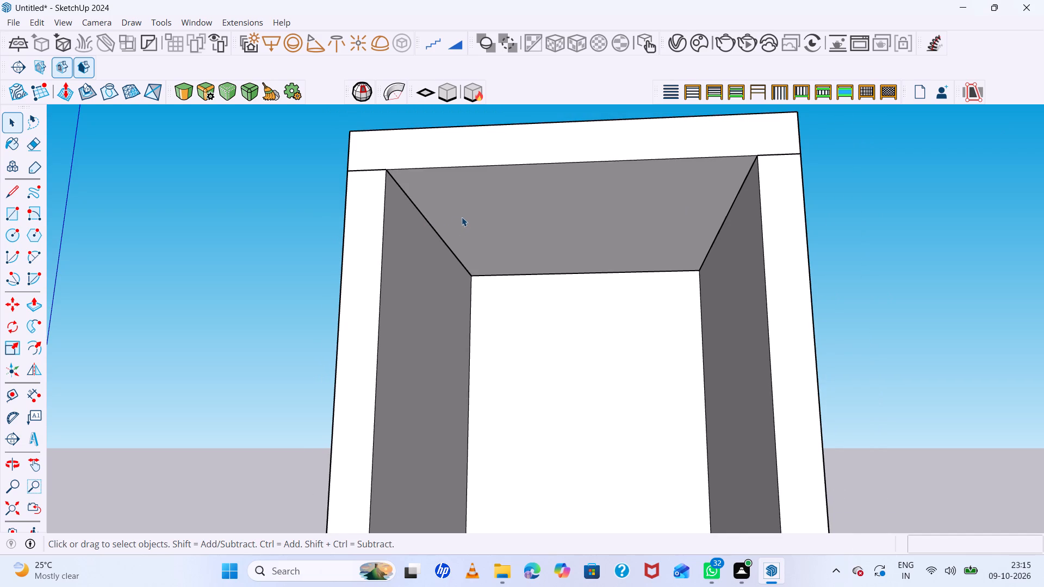
{"action": "key", "text": "r"}
{"action": "scroll", "coordinate": [513, 250], "scroll_direction": "up", "scroll_amount": 3}
{"action": "scroll", "coordinate": [482, 225], "scroll_direction": "down", "scroll_amount": 4}
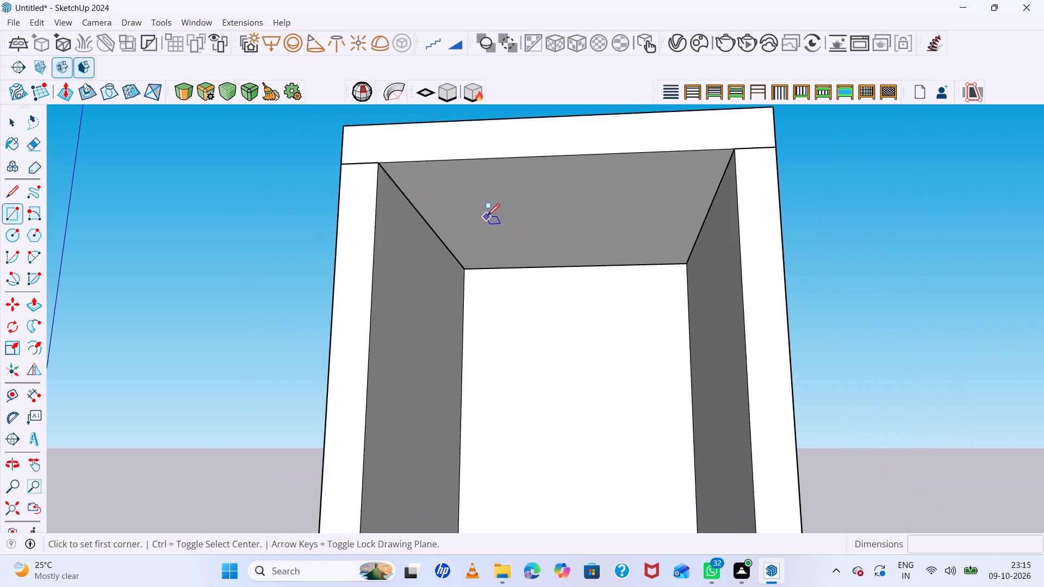
{"action": "left_click_drag", "start_coordinate": [462, 185], "coordinate": [455, 197]}
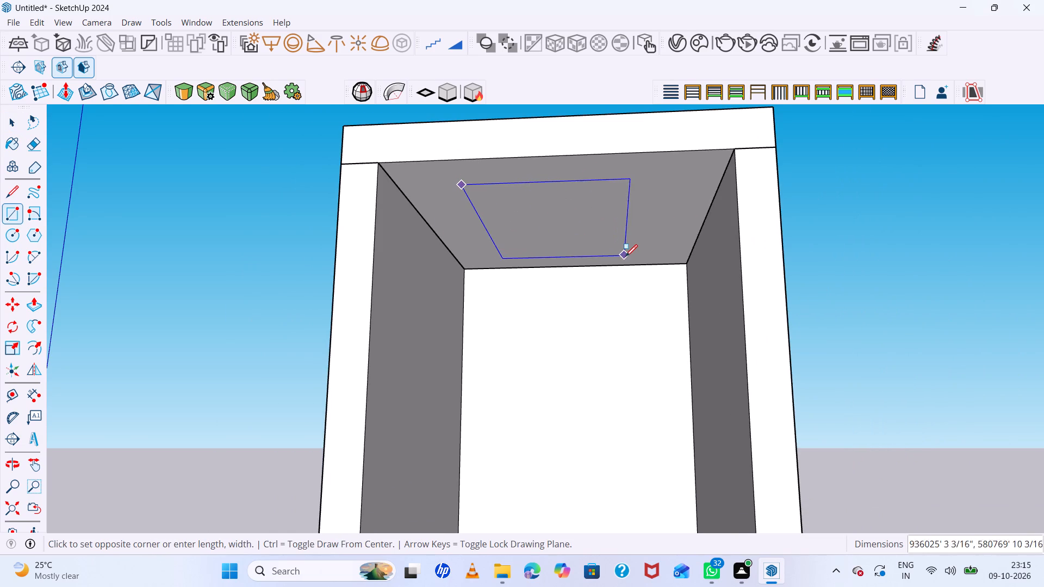
{"action": "left_click", "coordinate": [630, 250]}
{"action": "key", "text": "space"}
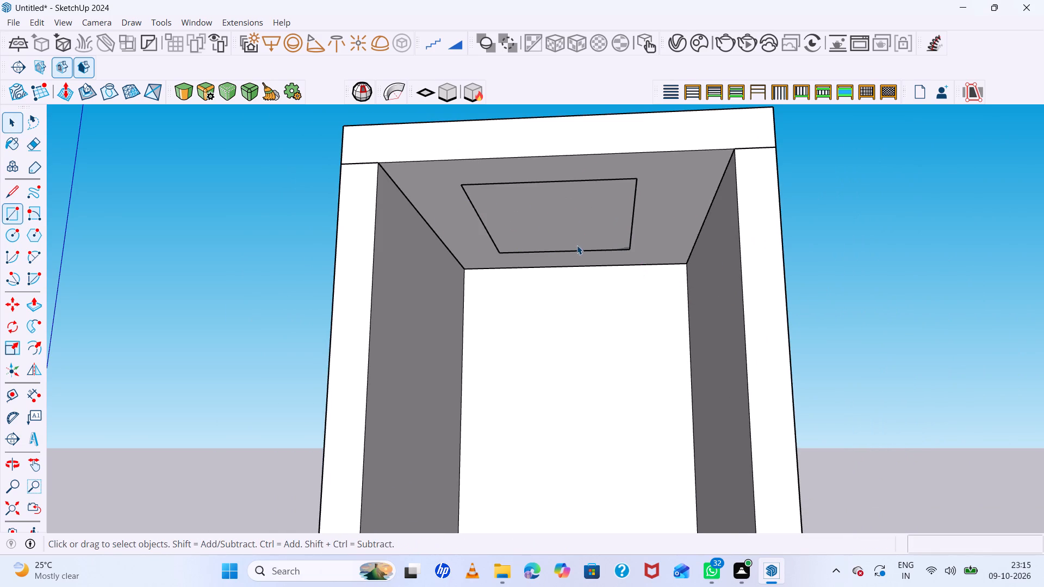
Offset the ceiling rectangle's edges inward by about 77,366 feet.
{"action": "left_click", "coordinate": [577, 243]}
{"action": "double_click", "coordinate": [557, 217]}
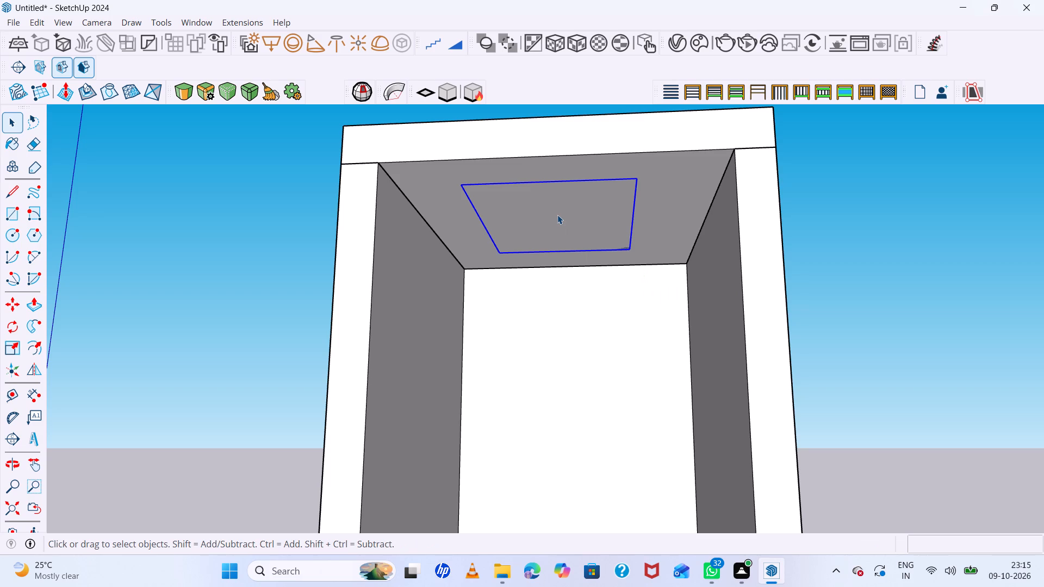
{"action": "key", "text": "f"}
{"action": "left_click", "coordinate": [550, 198]}
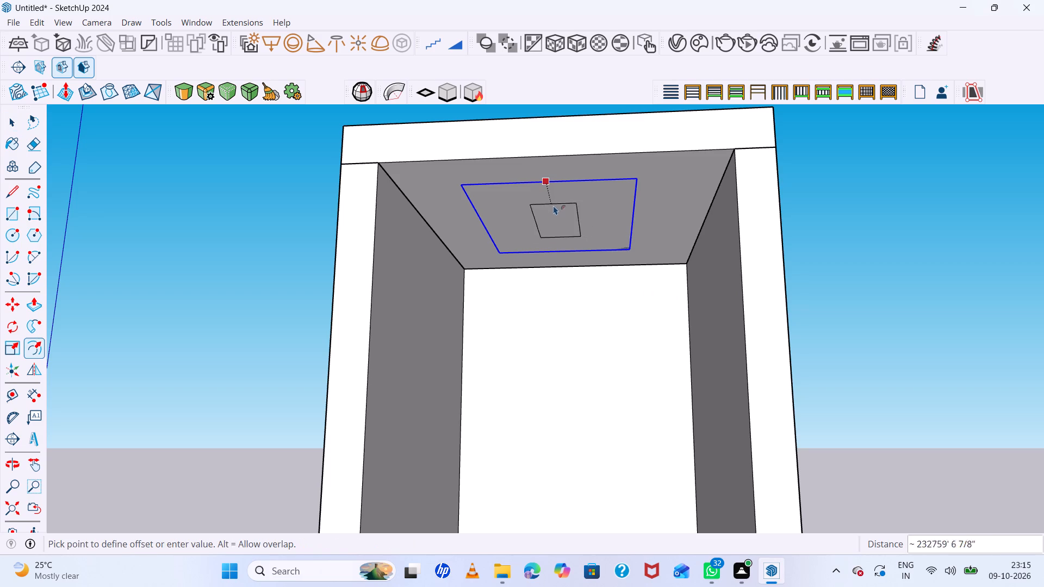
{"action": "left_click", "coordinate": [577, 189]}
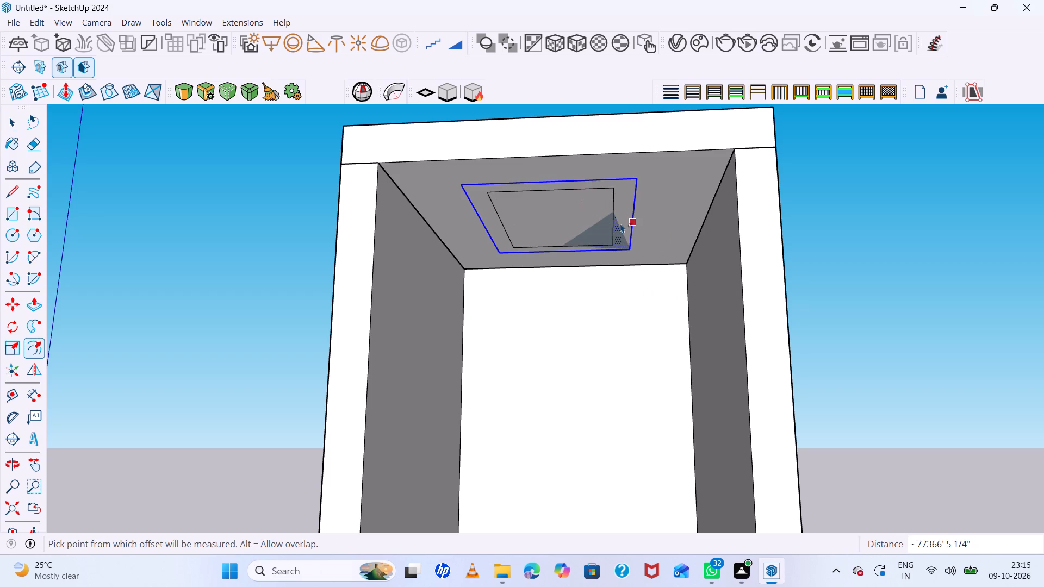
{"action": "key", "text": "space"}
{"action": "left_click", "coordinate": [670, 205]}
Open the V-Ray Asset Editor and show only the scene's lights.
{"action": "scroll", "coordinate": [612, 261], "scroll_direction": "up", "scroll_amount": 3}
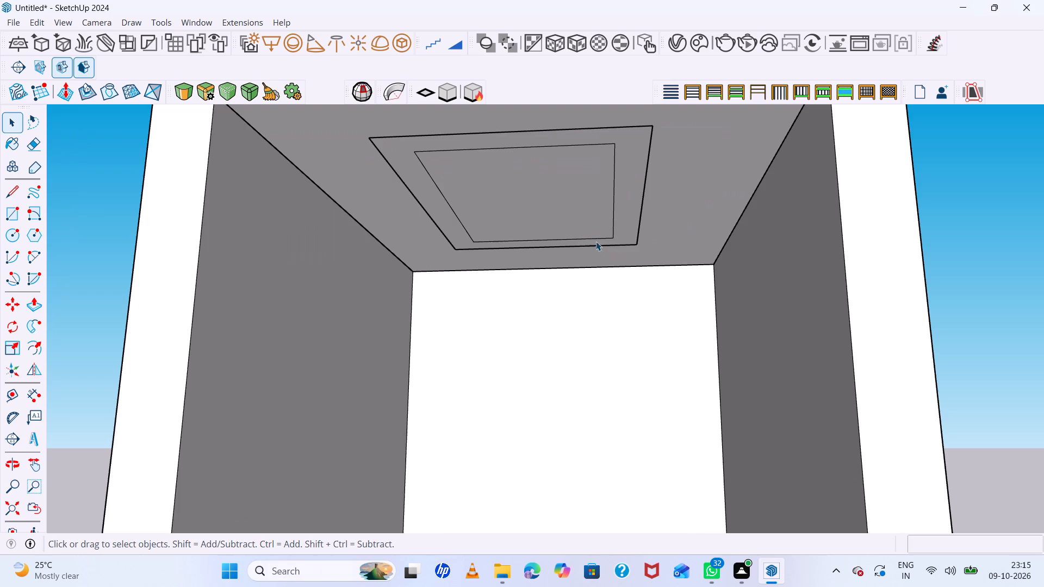
{"action": "scroll", "coordinate": [542, 249], "scroll_direction": "down", "scroll_amount": 5}
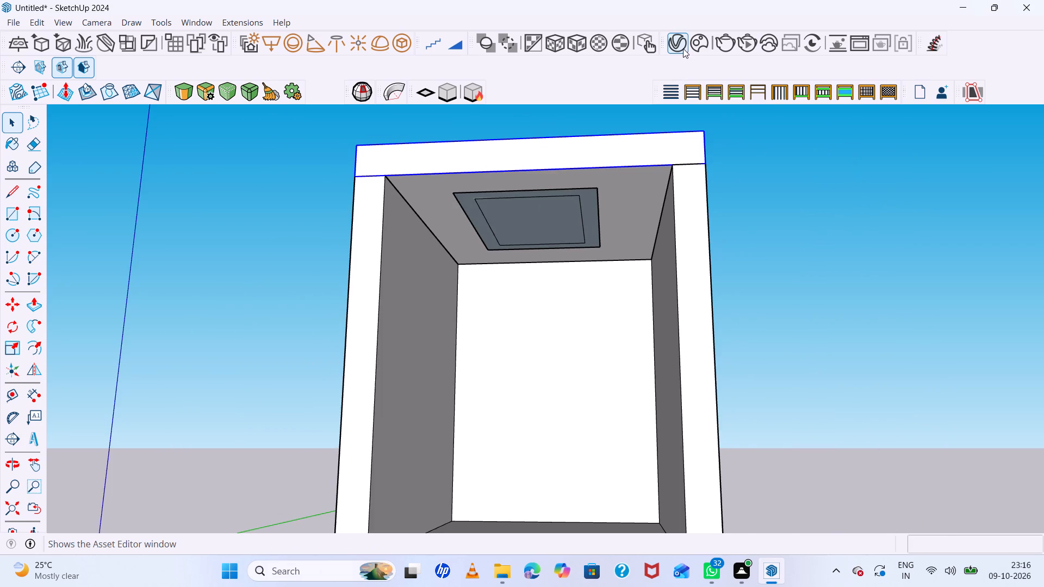
{"action": "left_click", "coordinate": [683, 48]}
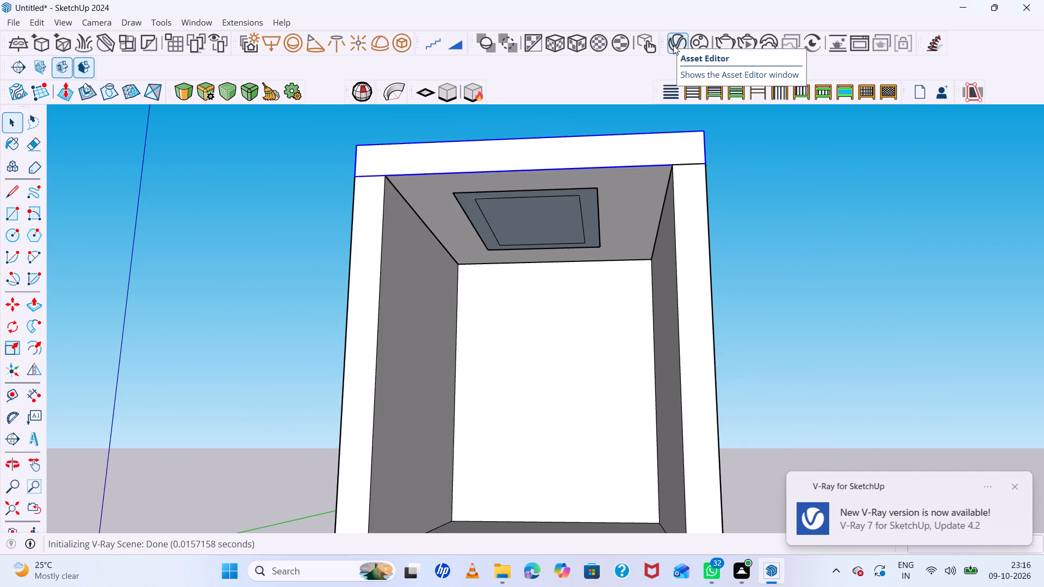
{"action": "left_click", "coordinate": [673, 45]}
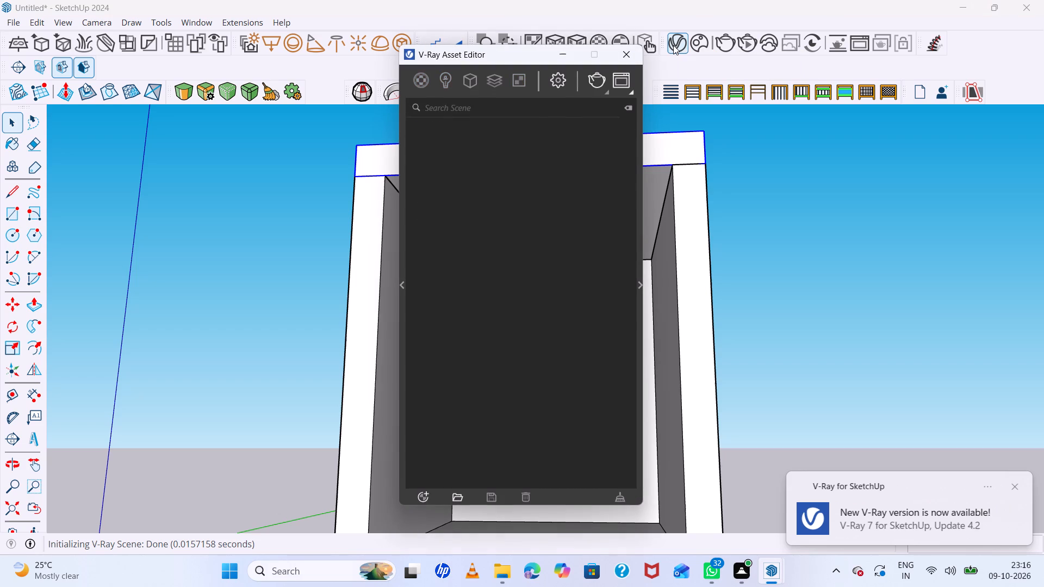
{"action": "scroll", "coordinate": [463, 212], "scroll_direction": "up", "scroll_amount": 1}
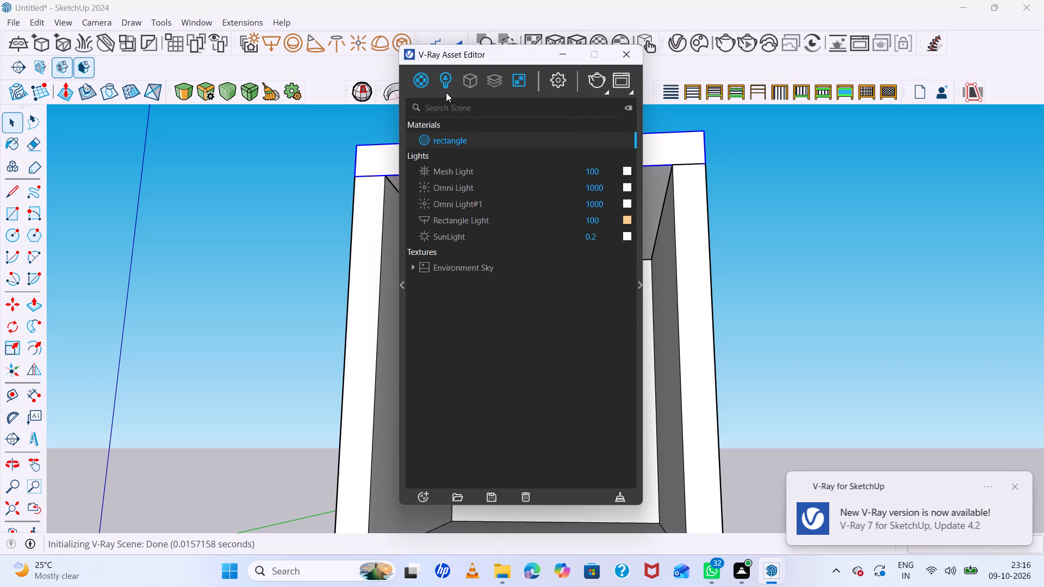
{"action": "left_click", "coordinate": [415, 79]}
{"action": "left_click", "coordinate": [445, 79]}
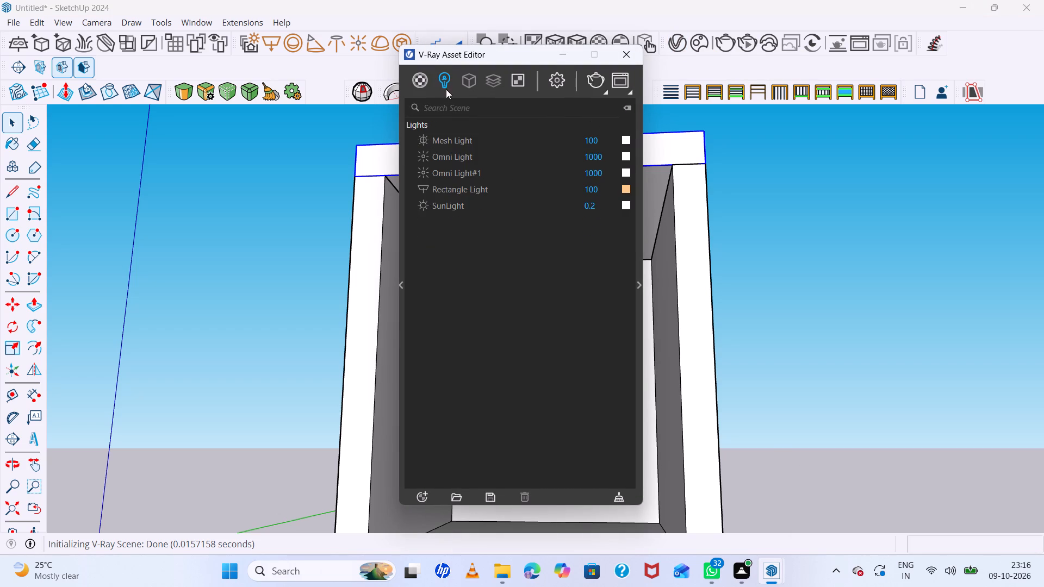
{"action": "scroll", "coordinate": [446, 217], "scroll_direction": "up", "scroll_amount": 1}
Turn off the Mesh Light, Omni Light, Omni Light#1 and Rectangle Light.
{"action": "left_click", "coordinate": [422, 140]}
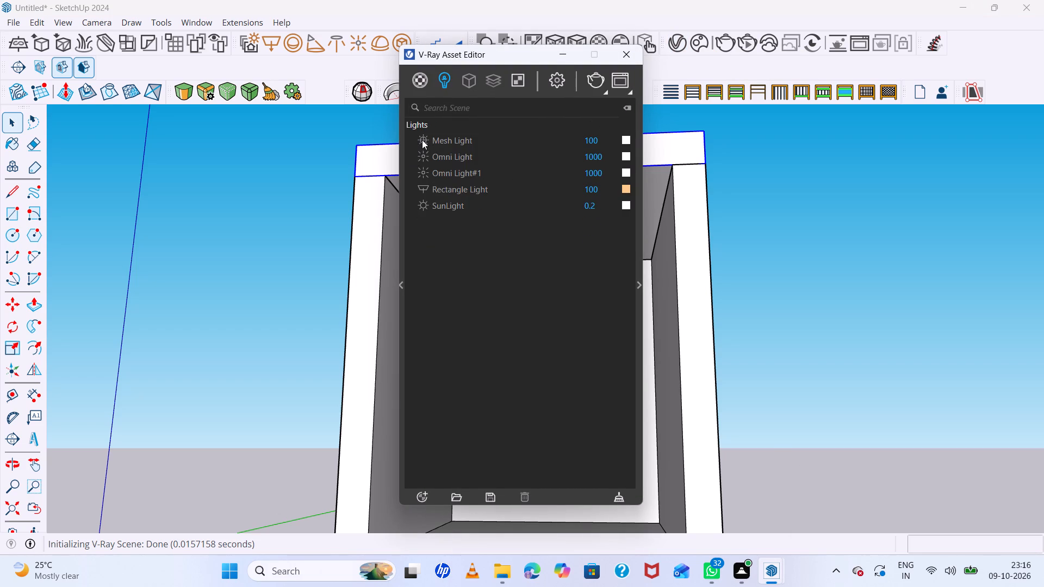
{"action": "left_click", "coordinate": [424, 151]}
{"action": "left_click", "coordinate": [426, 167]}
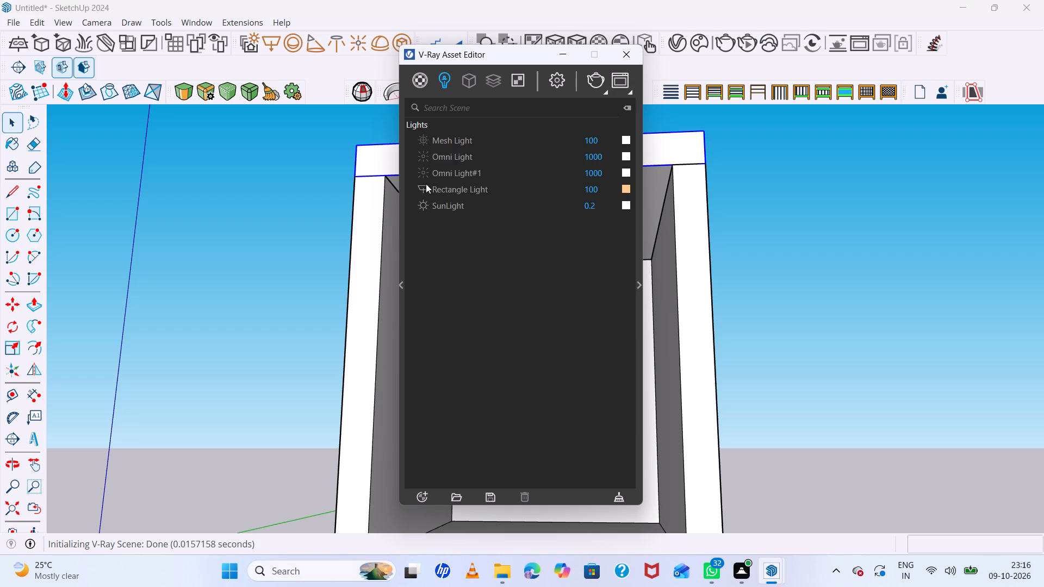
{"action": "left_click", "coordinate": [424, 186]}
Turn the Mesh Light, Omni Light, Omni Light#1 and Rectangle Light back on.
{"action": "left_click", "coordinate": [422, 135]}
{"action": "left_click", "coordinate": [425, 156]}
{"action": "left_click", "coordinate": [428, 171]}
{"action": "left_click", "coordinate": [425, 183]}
Turn off the Mesh Light and the Rectangle Light.
{"action": "left_click", "coordinate": [421, 138]}
{"action": "left_click", "coordinate": [420, 188], "text": "shift"}
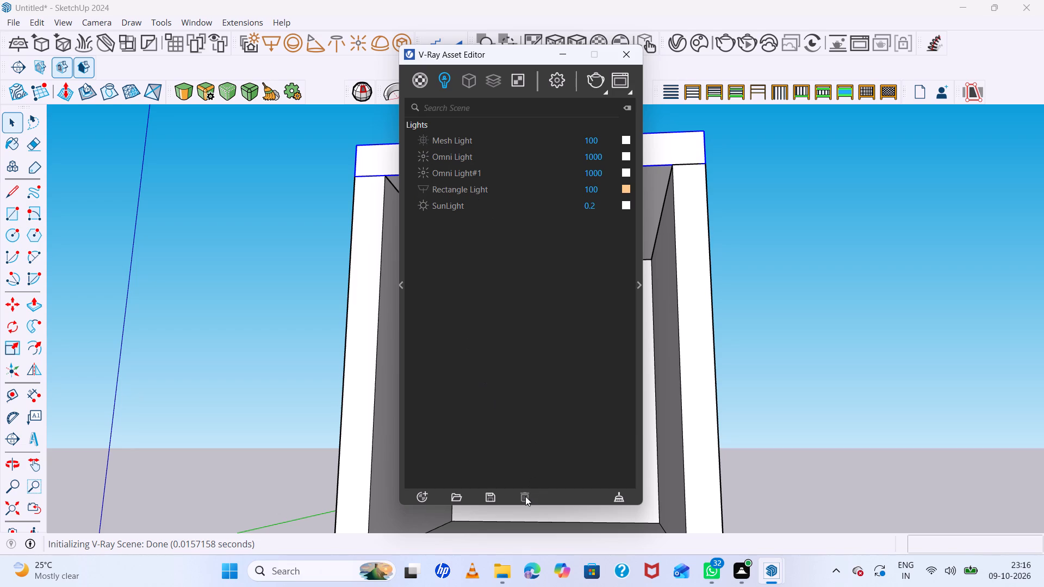
Turn on the Rectangle Light and Mesh Light, and turn off Omni Light and Omni Light#1.
{"action": "left_click", "coordinate": [525, 496], "text": "shift"}
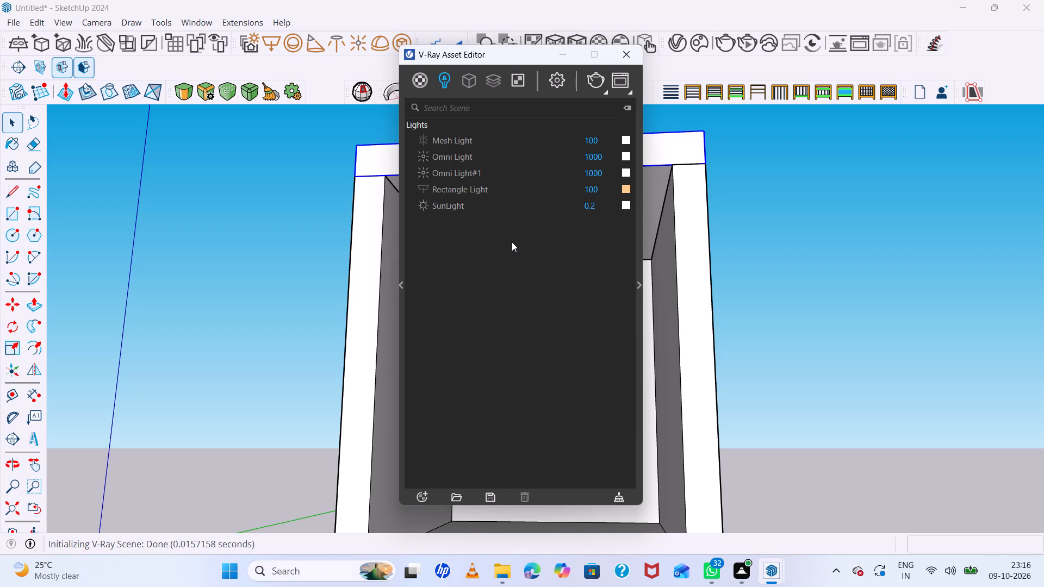
{"action": "left_click", "coordinate": [512, 242]}
{"action": "left_click", "coordinate": [424, 187]}
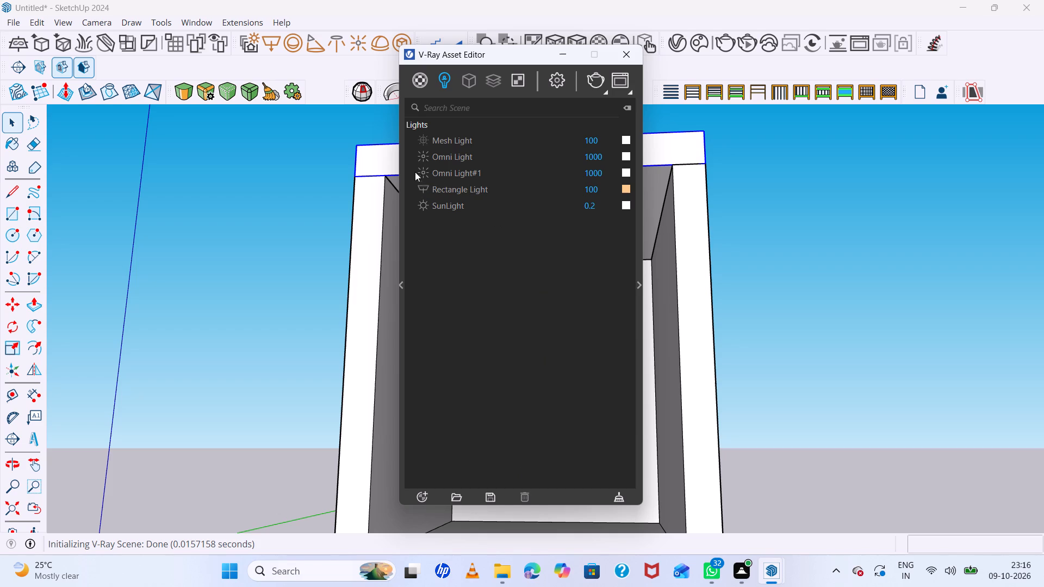
{"action": "left_click", "coordinate": [427, 171]}
{"action": "left_click", "coordinate": [418, 155]}
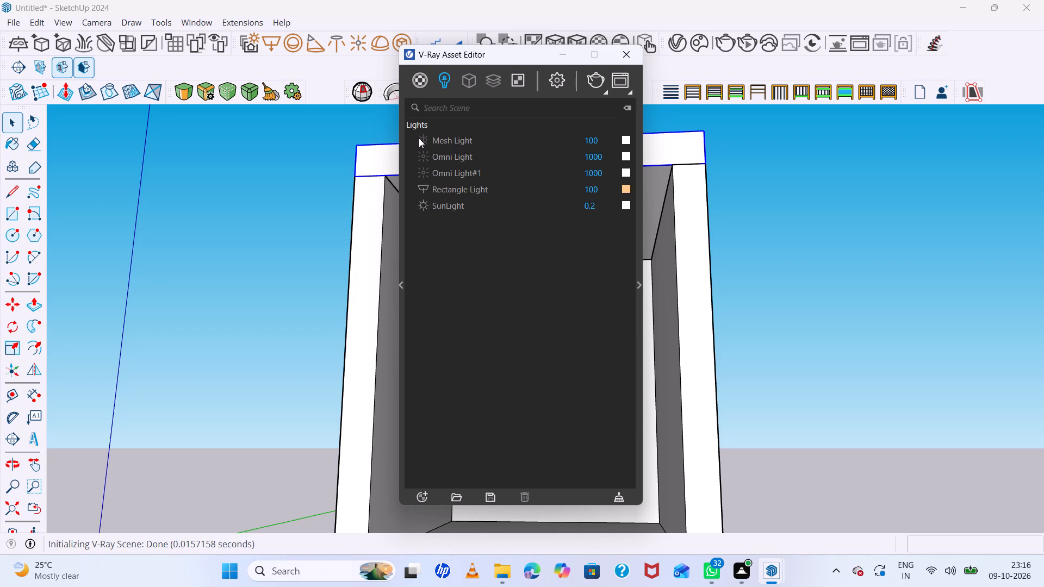
{"action": "left_click", "coordinate": [419, 136]}
{"action": "double_click", "coordinate": [470, 238]}
{"action": "scroll", "coordinate": [453, 160], "scroll_direction": "up", "scroll_amount": 4}
Duplicate the Mesh Light in the scene's light list.
{"action": "double_click", "coordinate": [464, 142]}
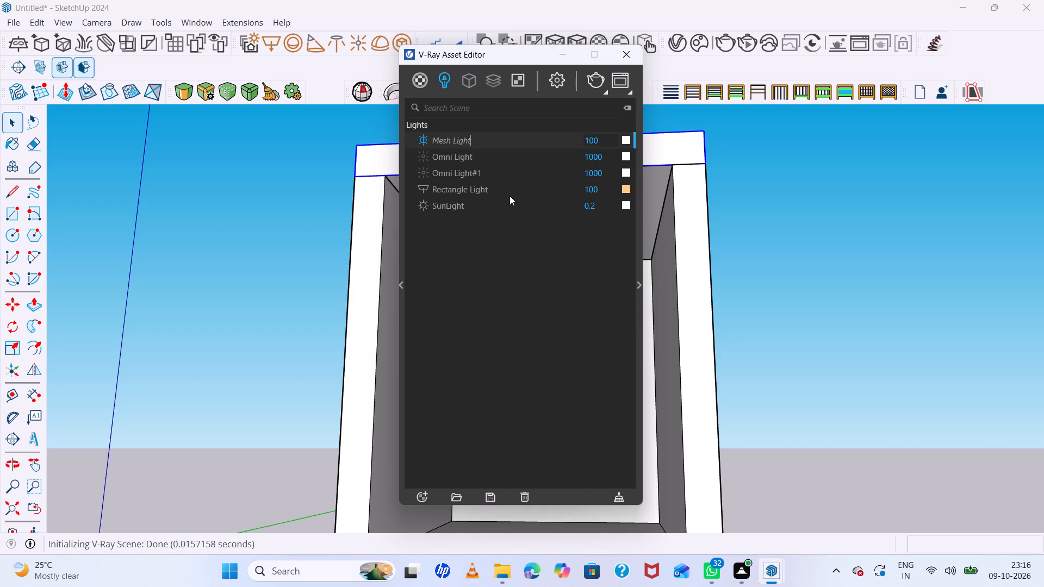
{"action": "left_click", "coordinate": [535, 276]}
{"action": "right_click", "coordinate": [481, 141]}
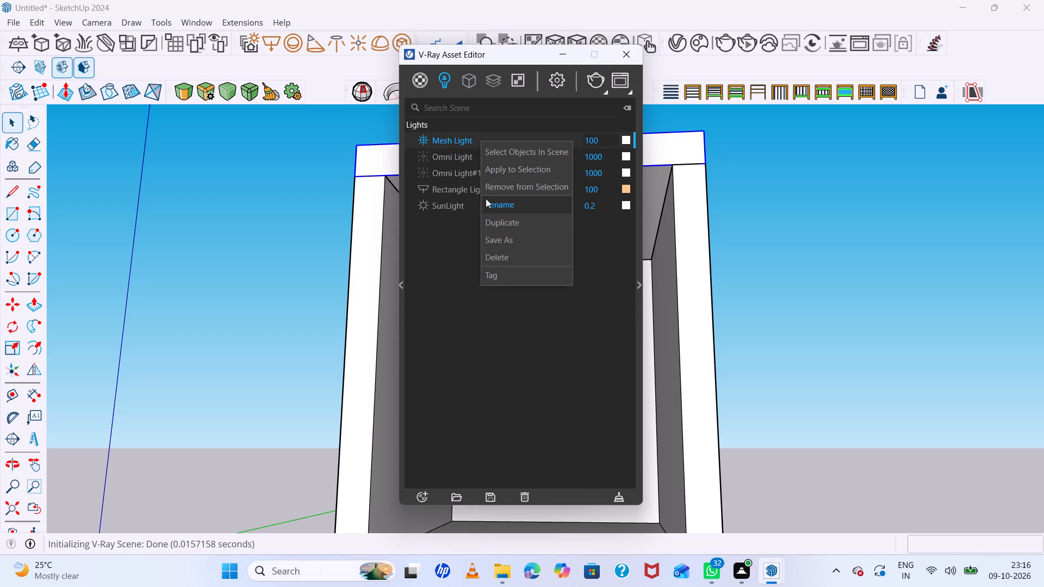
{"action": "left_click", "coordinate": [504, 221]}
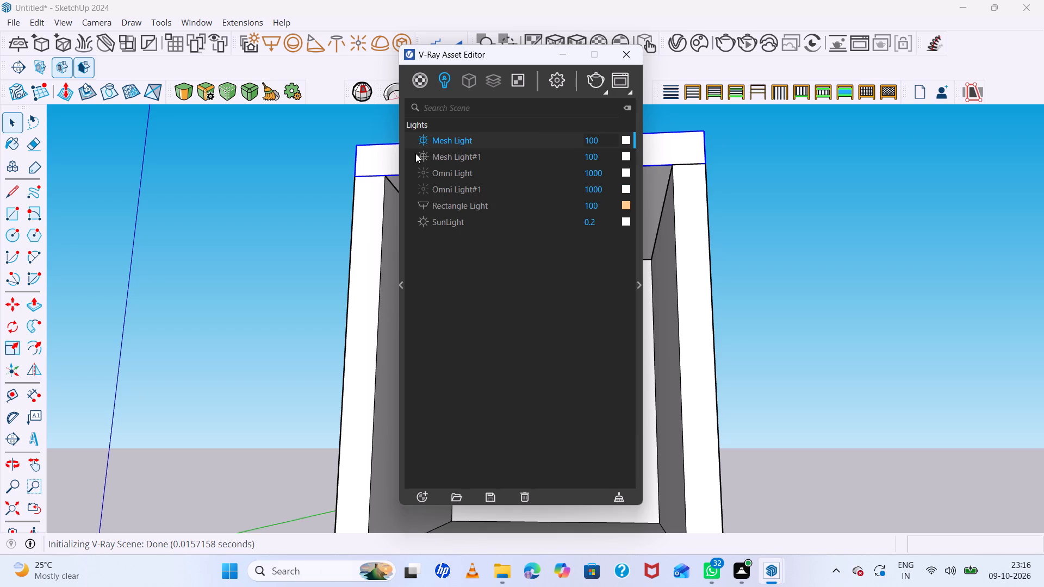
Turn off the duplicated mesh light and set its intensity to 150.
{"action": "left_click", "coordinate": [424, 153]}
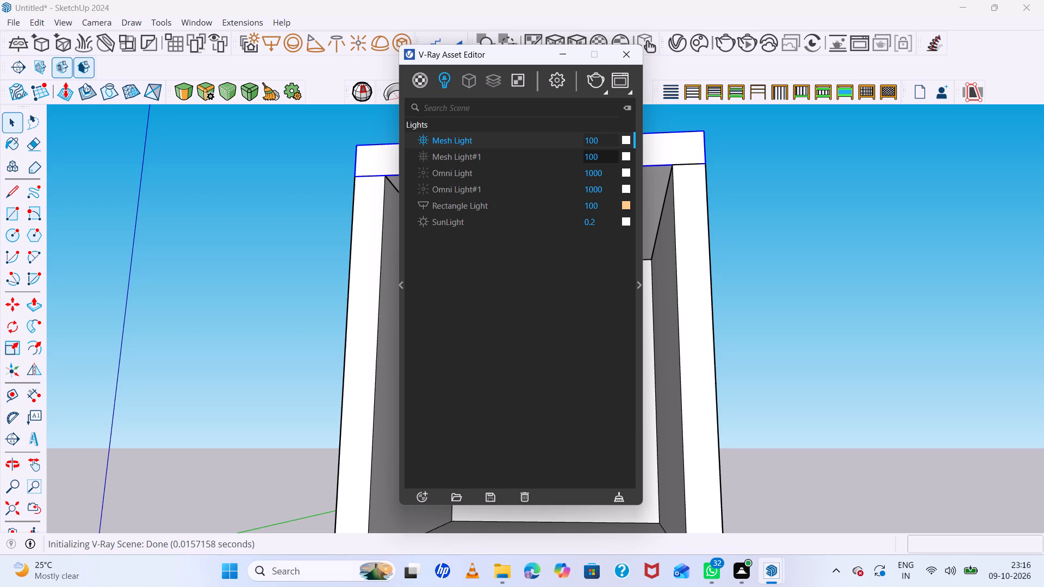
{"action": "left_click", "coordinate": [601, 156]}
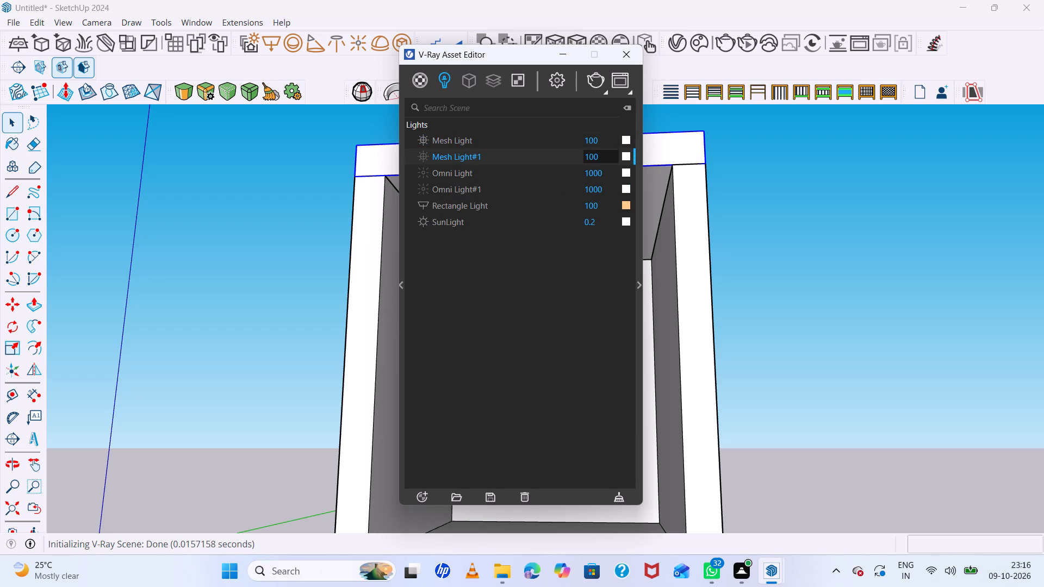
{"action": "key", "text": "BackSpace"}
{"action": "key", "text": "BackSpace"}
{"action": "key", "text": "BackSpace"}
{"action": "type", "text": "150"}
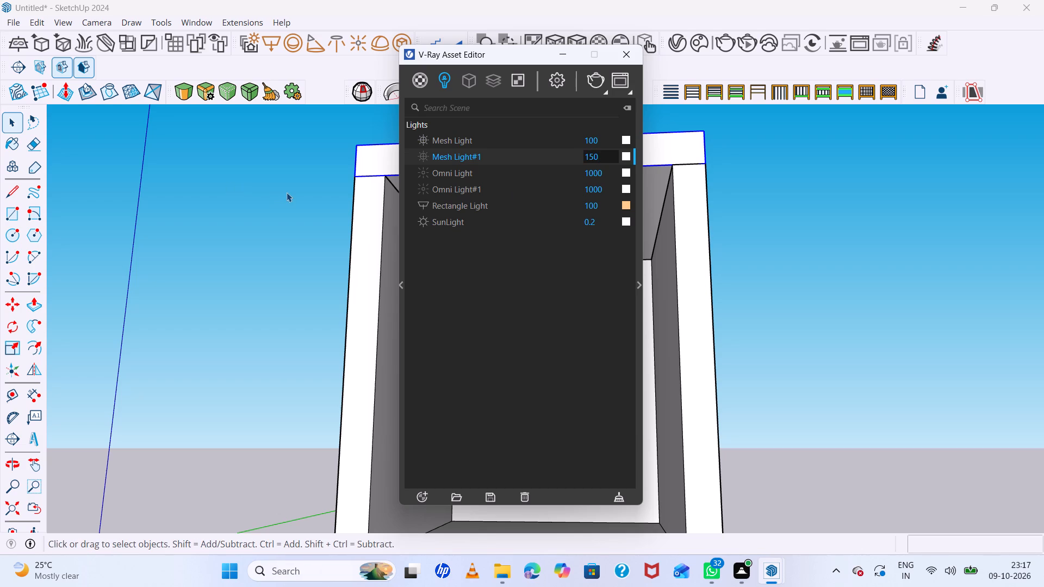
{"action": "left_click", "coordinate": [287, 192]}
Group the outer frame face of the ceiling light panel together with its bounding edges.
{"action": "left_click", "coordinate": [797, 181]}
{"action": "scroll", "coordinate": [387, 210], "scroll_direction": "down", "scroll_amount": 2}
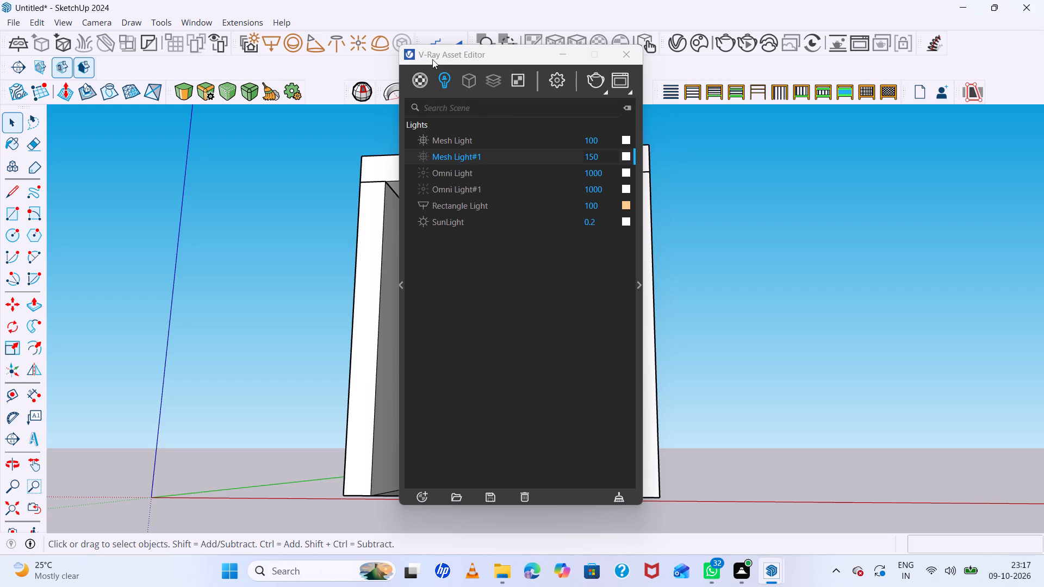
{"action": "left_click_drag", "start_coordinate": [432, 53], "coordinate": [728, 95]}
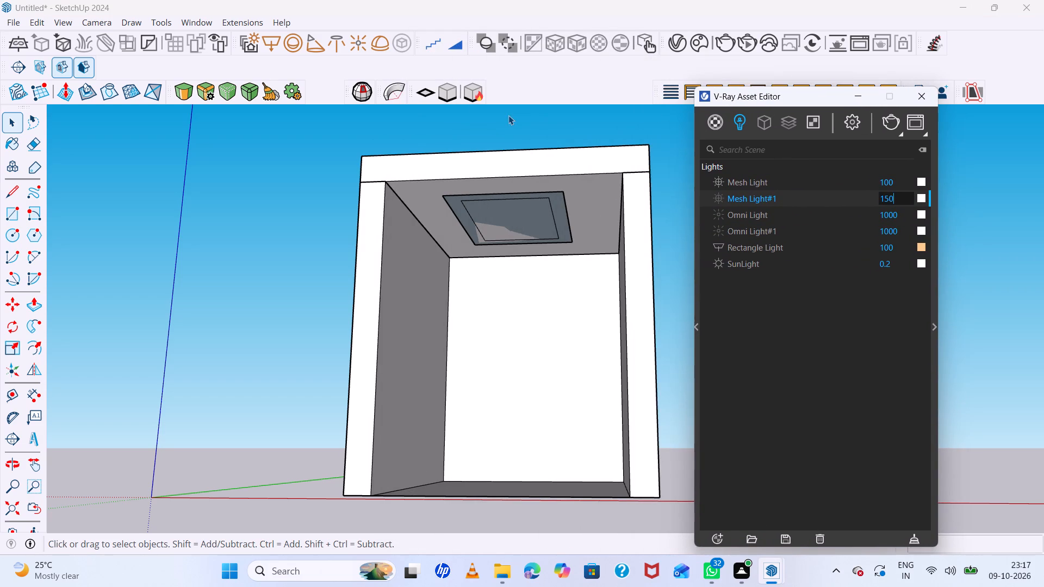
{"action": "scroll", "coordinate": [499, 203], "scroll_direction": "up", "scroll_amount": 8}
{"action": "double_click", "coordinate": [449, 182]}
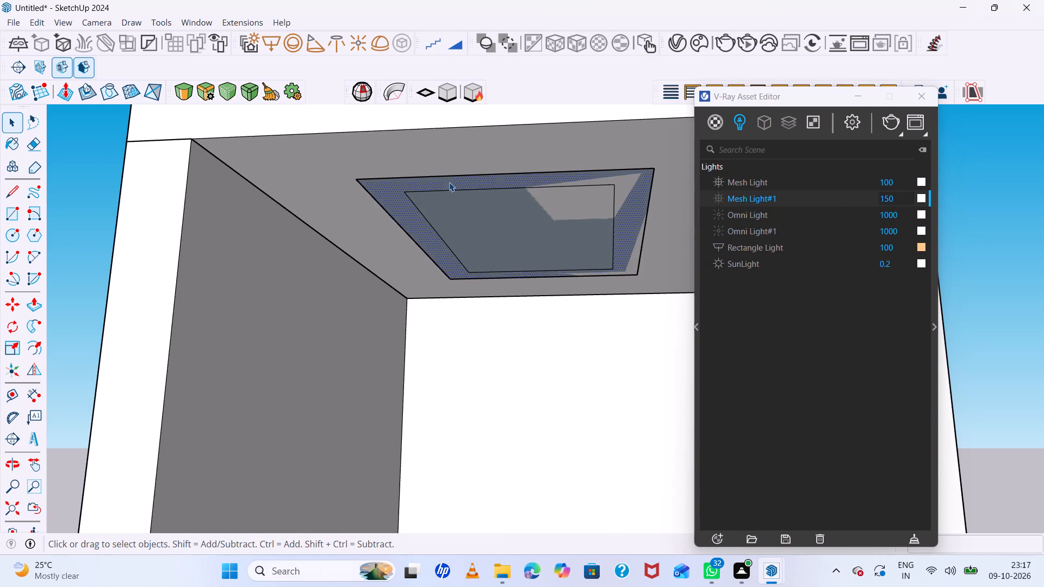
{"action": "scroll", "coordinate": [413, 206], "scroll_direction": "down", "scroll_amount": 5}
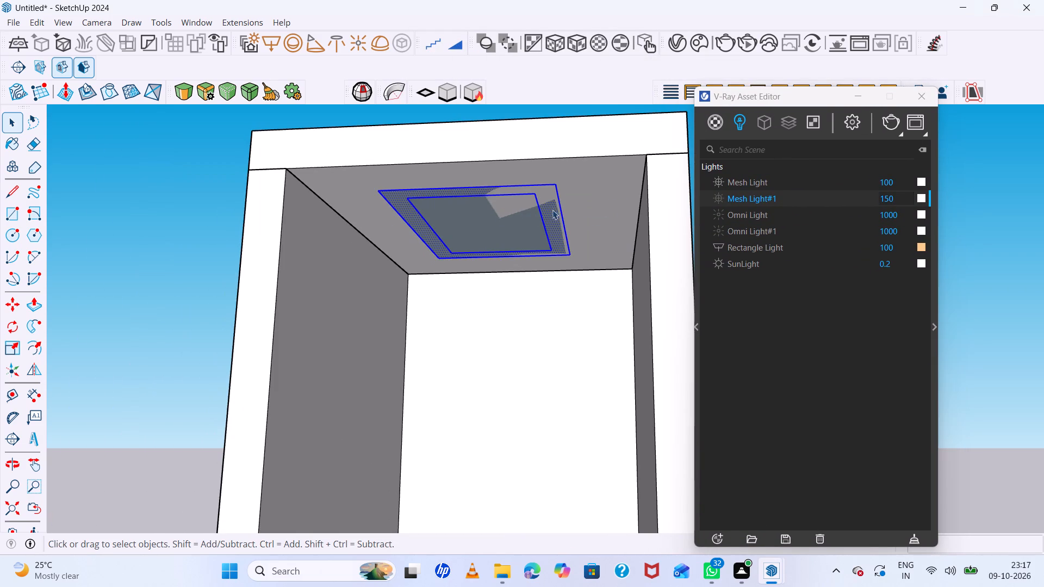
{"action": "scroll", "coordinate": [550, 215], "scroll_direction": "up", "scroll_amount": 5}
{"action": "double_click", "coordinate": [536, 182]}
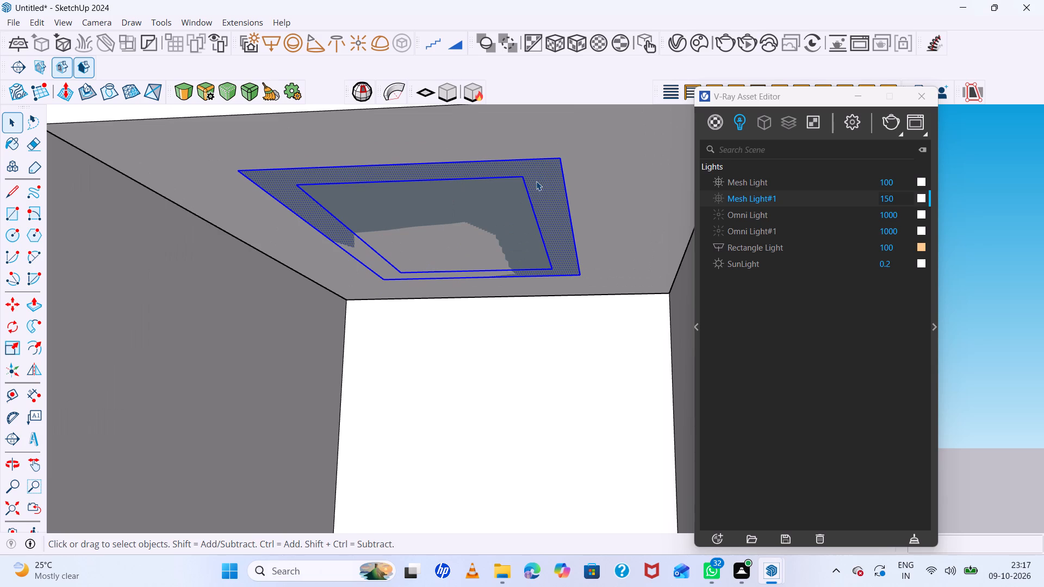
{"action": "double_click", "coordinate": [545, 181]}
{"action": "double_click", "coordinate": [545, 181]}
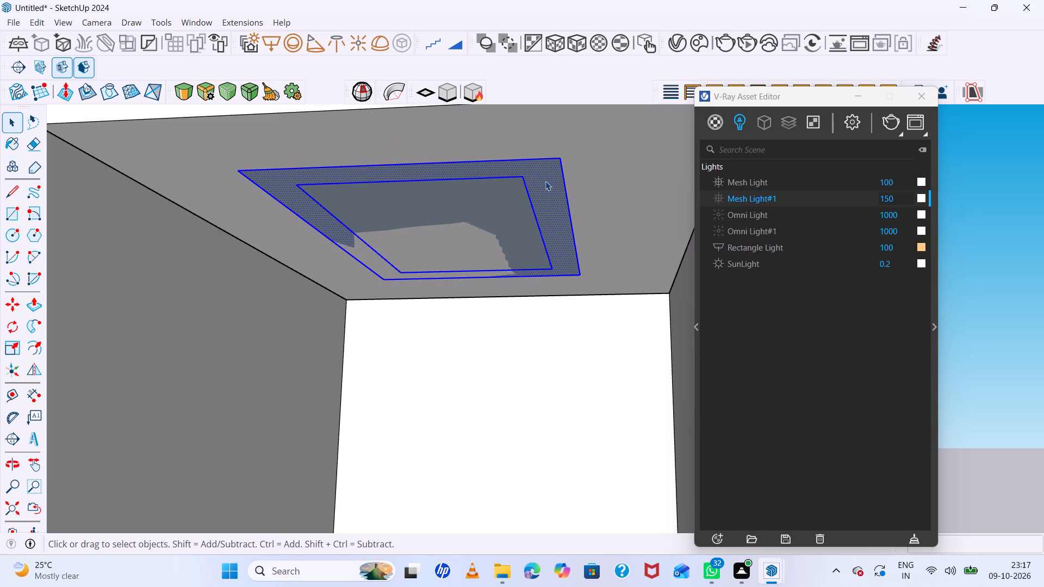
{"action": "right_click", "coordinate": [545, 181]}
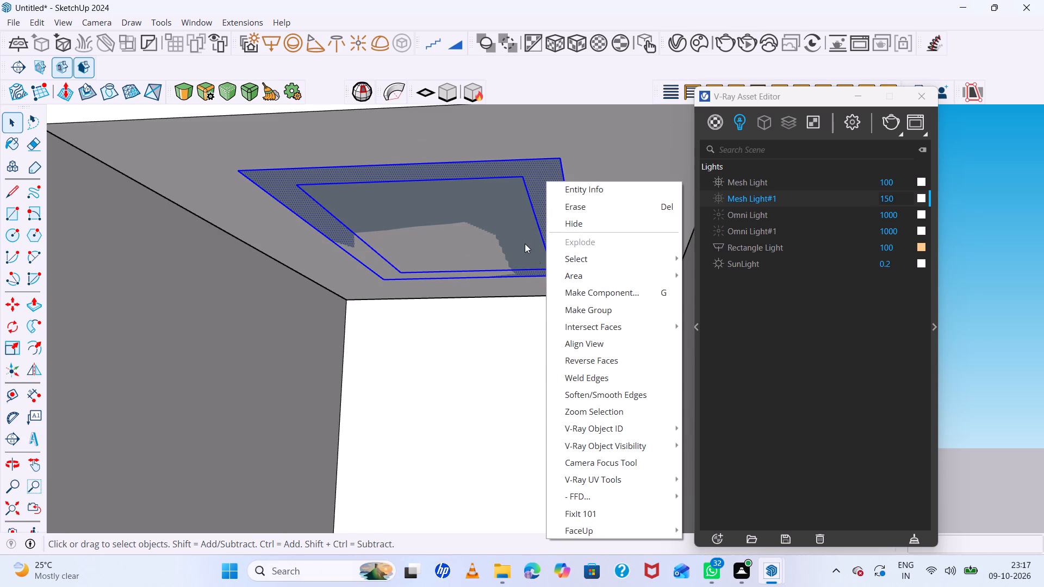
{"action": "left_click", "coordinate": [580, 311]}
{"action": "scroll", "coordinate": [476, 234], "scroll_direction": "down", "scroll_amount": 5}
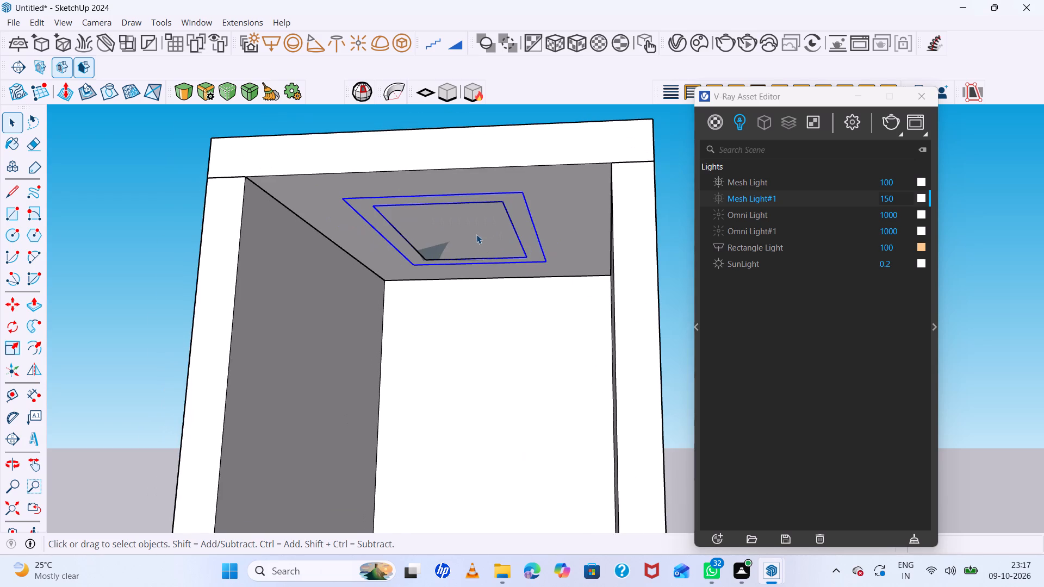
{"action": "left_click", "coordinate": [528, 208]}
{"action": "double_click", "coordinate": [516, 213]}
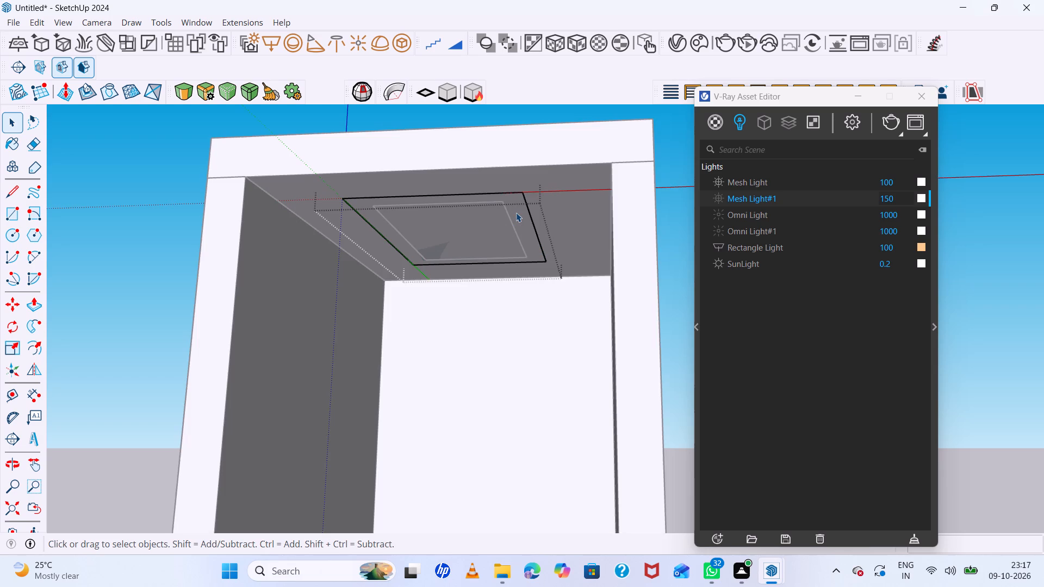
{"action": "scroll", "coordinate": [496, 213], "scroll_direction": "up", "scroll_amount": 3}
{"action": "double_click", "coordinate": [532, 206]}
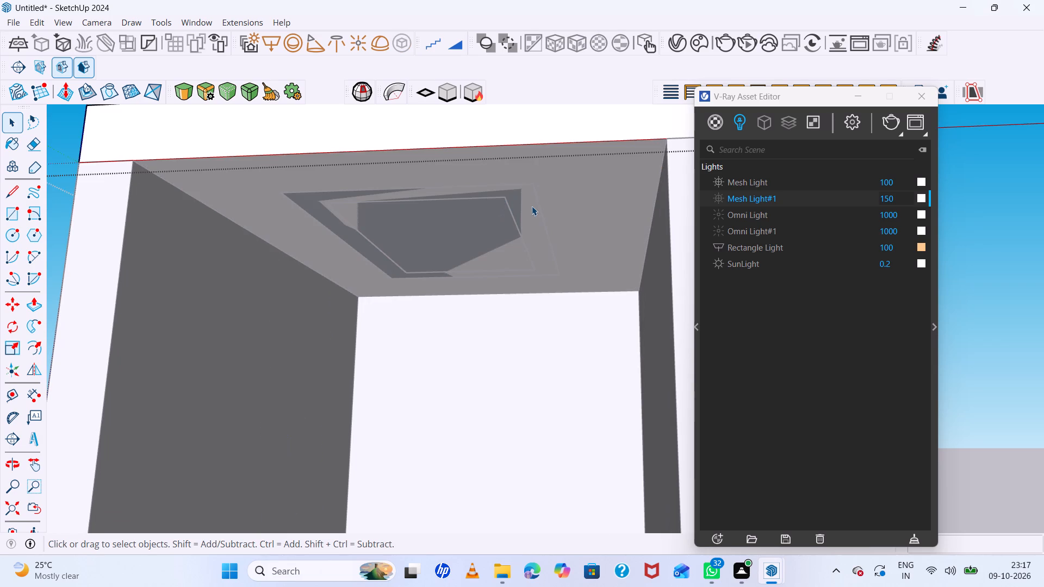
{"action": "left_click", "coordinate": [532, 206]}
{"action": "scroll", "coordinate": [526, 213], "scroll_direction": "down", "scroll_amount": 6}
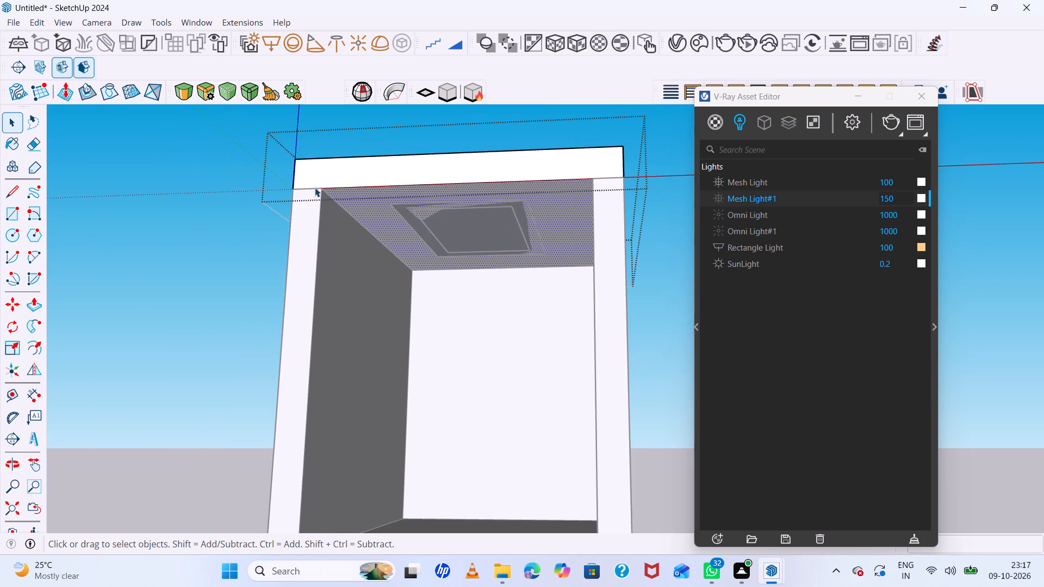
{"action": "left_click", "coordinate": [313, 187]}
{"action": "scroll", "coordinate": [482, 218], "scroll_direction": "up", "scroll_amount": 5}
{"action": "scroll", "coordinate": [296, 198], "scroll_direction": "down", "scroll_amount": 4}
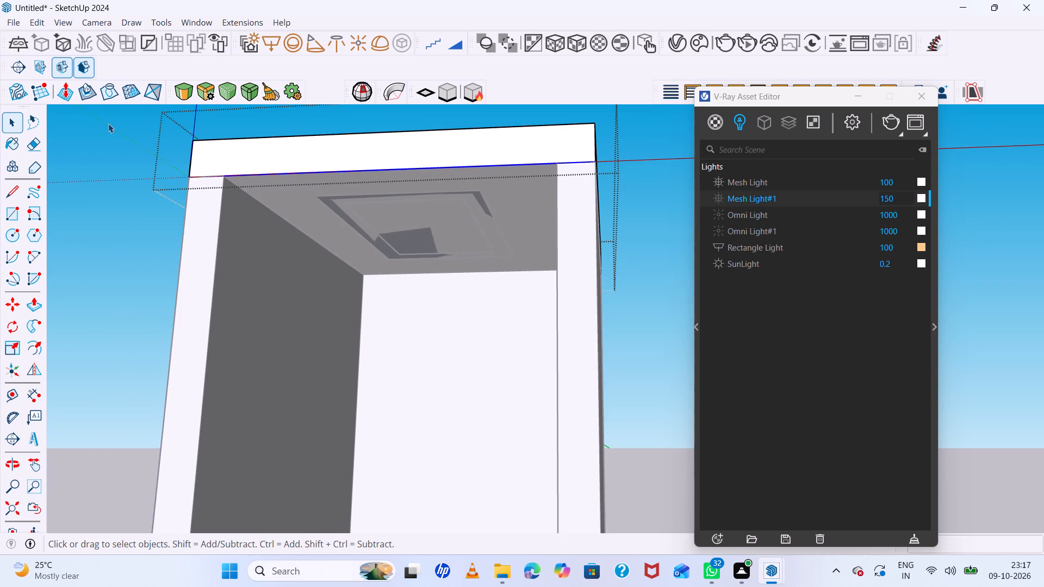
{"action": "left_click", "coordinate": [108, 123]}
Convert the ceiling panel's frame group into a V-Ray mesh light.
{"action": "scroll", "coordinate": [347, 220], "scroll_direction": "up", "scroll_amount": 4}
{"action": "left_click", "coordinate": [344, 210]}
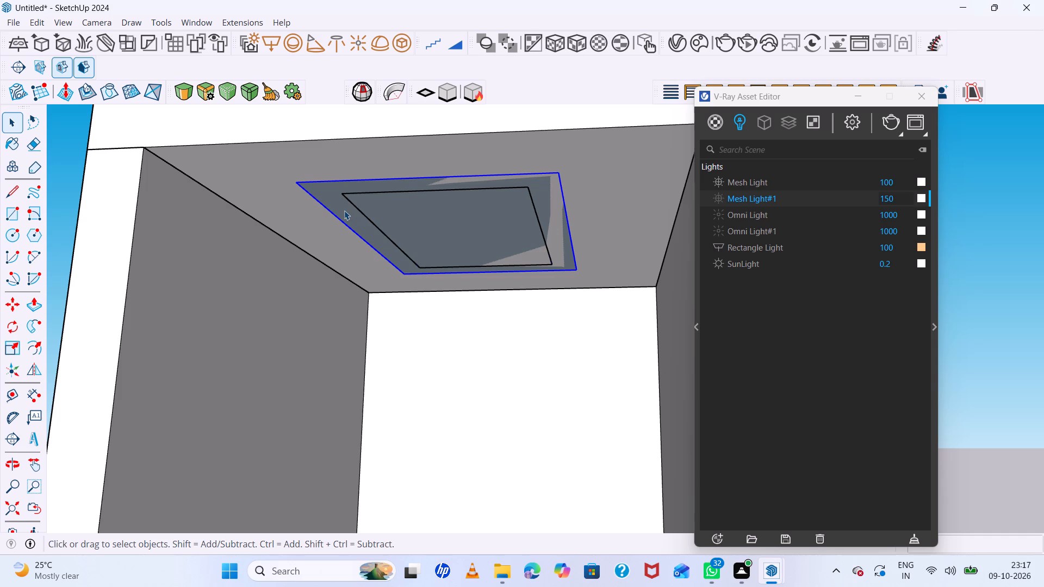
{"action": "left_click", "coordinate": [401, 45]}
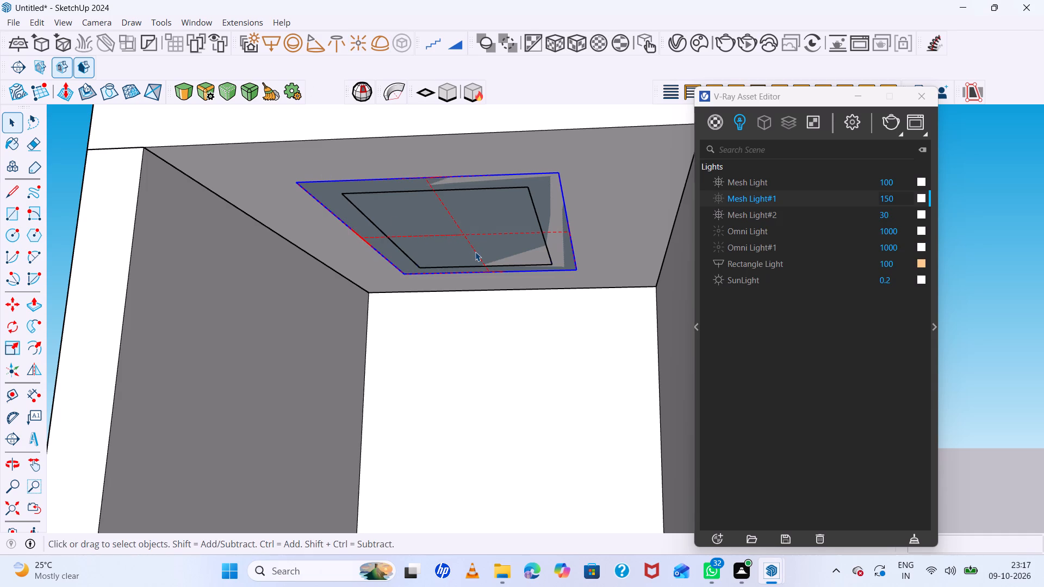
Apply Mesh Light#1 to the room's wall box.
{"action": "left_click", "coordinate": [546, 299]}
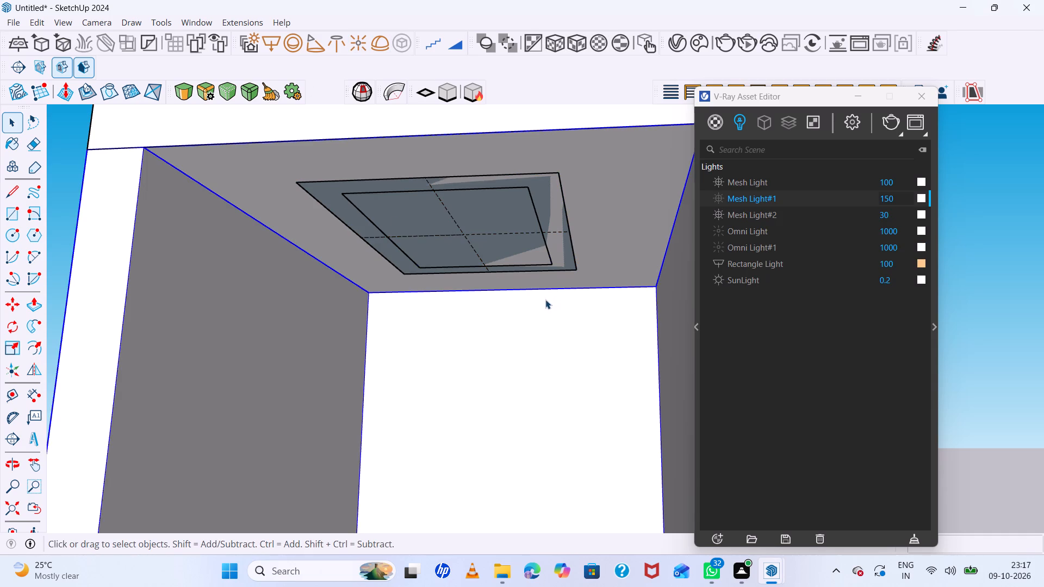
{"action": "scroll", "coordinate": [490, 243], "scroll_direction": "up", "scroll_amount": 2}
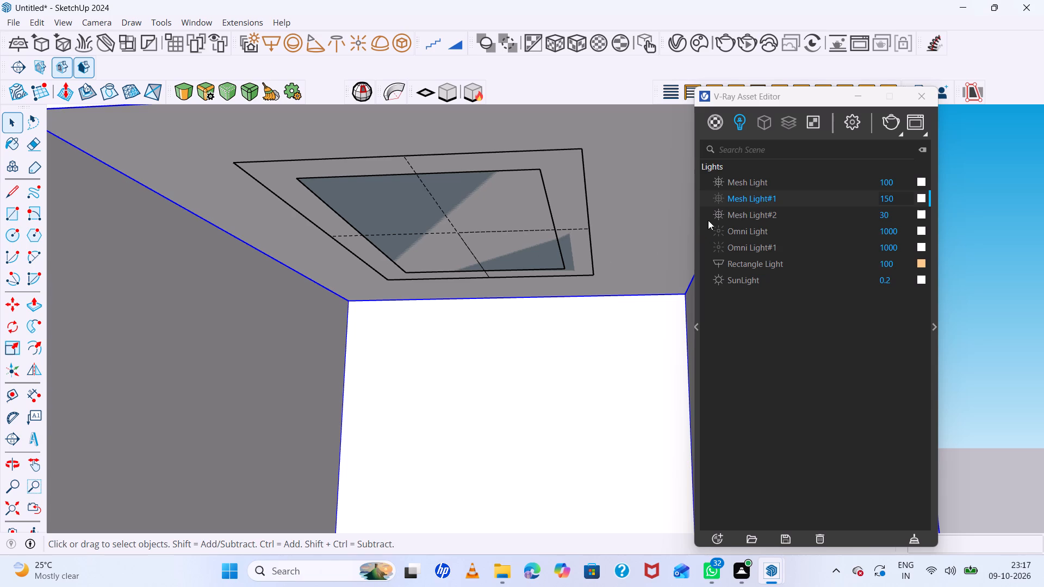
{"action": "right_click", "coordinate": [779, 198]}
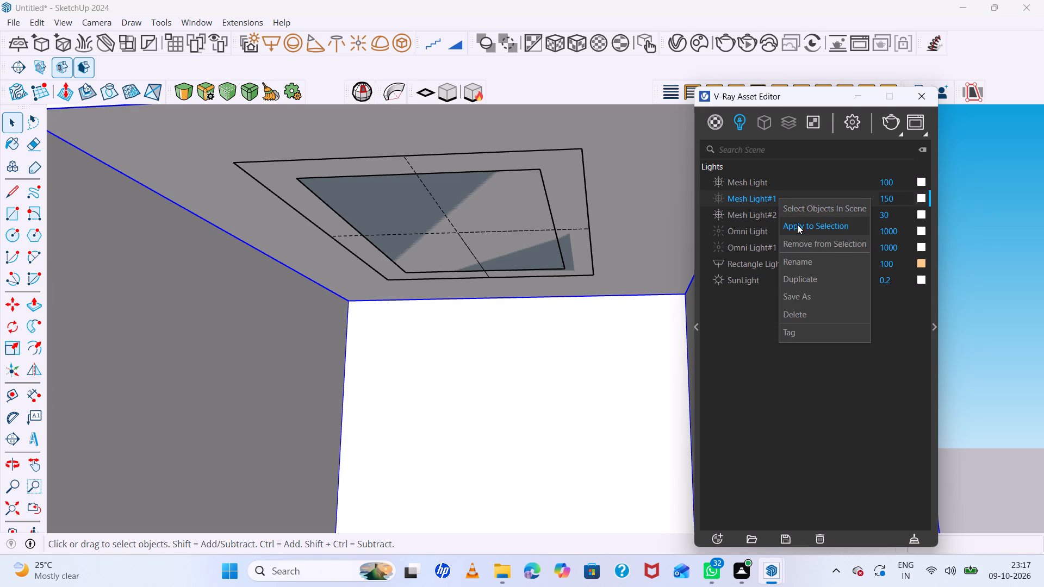
{"action": "left_click", "coordinate": [798, 226]}
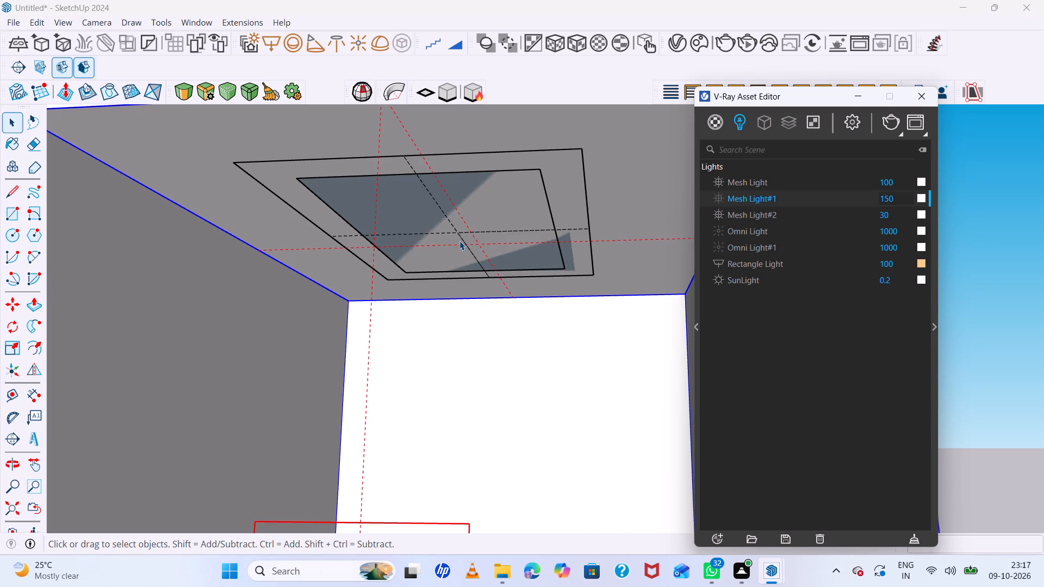
{"action": "scroll", "coordinate": [459, 241], "scroll_direction": "down", "scroll_amount": 9}
{"action": "scroll", "coordinate": [458, 382], "scroll_direction": "up", "scroll_amount": 4}
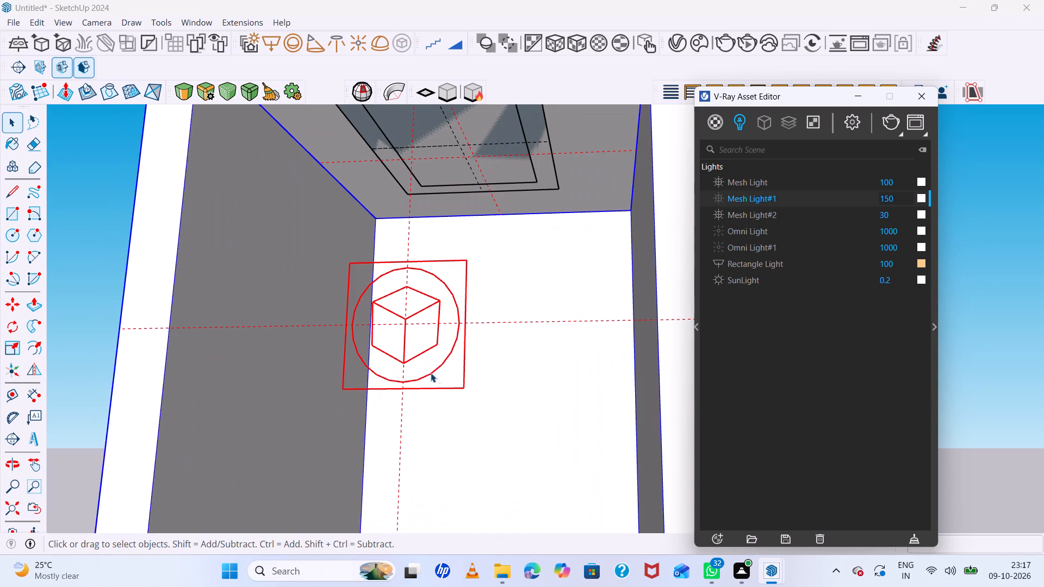
{"action": "left_click", "coordinate": [464, 385]}
{"action": "scroll", "coordinate": [453, 372], "scroll_direction": "down", "scroll_amount": 5}
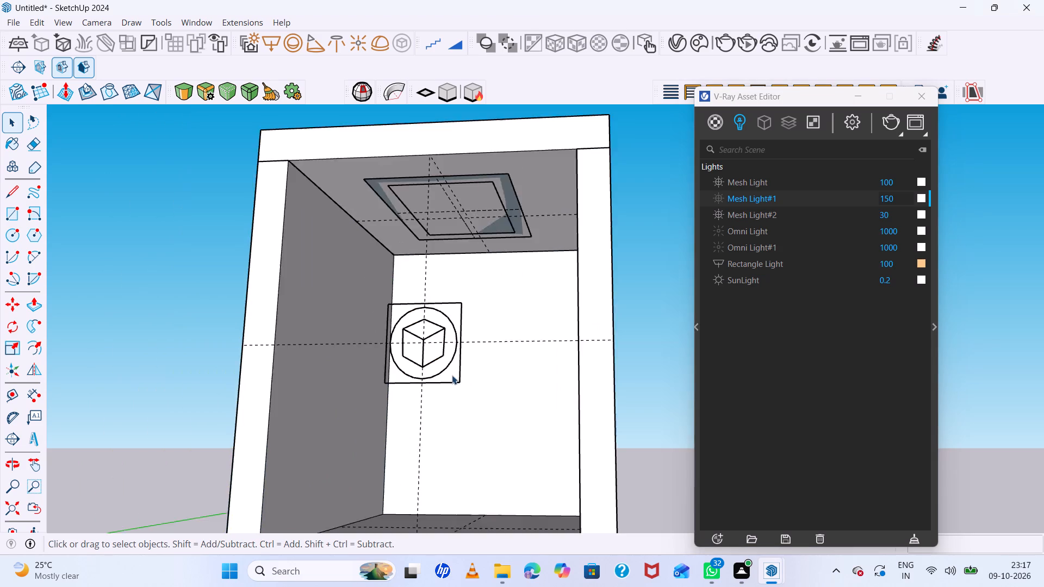
{"action": "scroll", "coordinate": [437, 305], "scroll_direction": "up", "scroll_amount": 1}
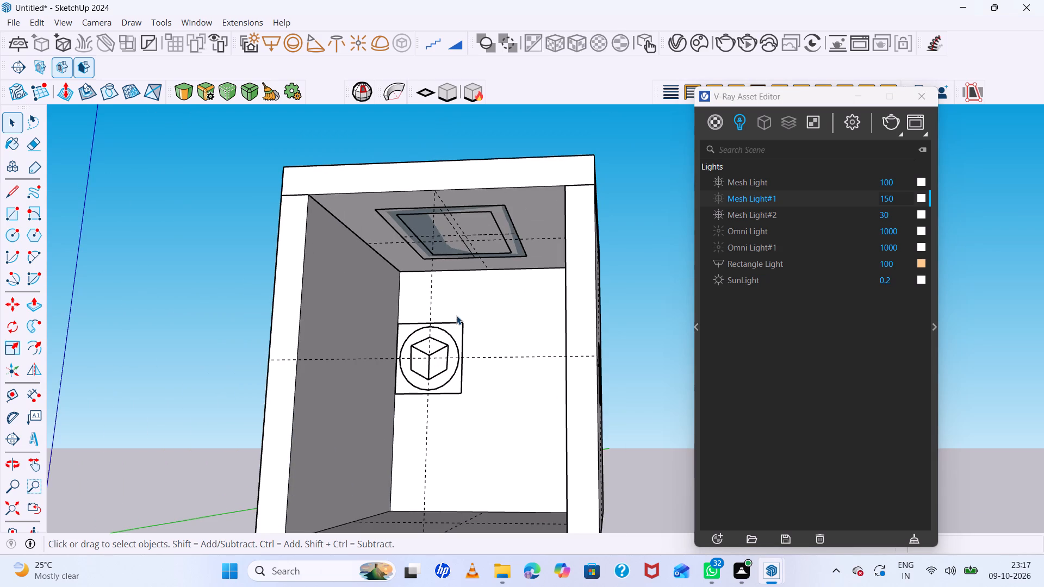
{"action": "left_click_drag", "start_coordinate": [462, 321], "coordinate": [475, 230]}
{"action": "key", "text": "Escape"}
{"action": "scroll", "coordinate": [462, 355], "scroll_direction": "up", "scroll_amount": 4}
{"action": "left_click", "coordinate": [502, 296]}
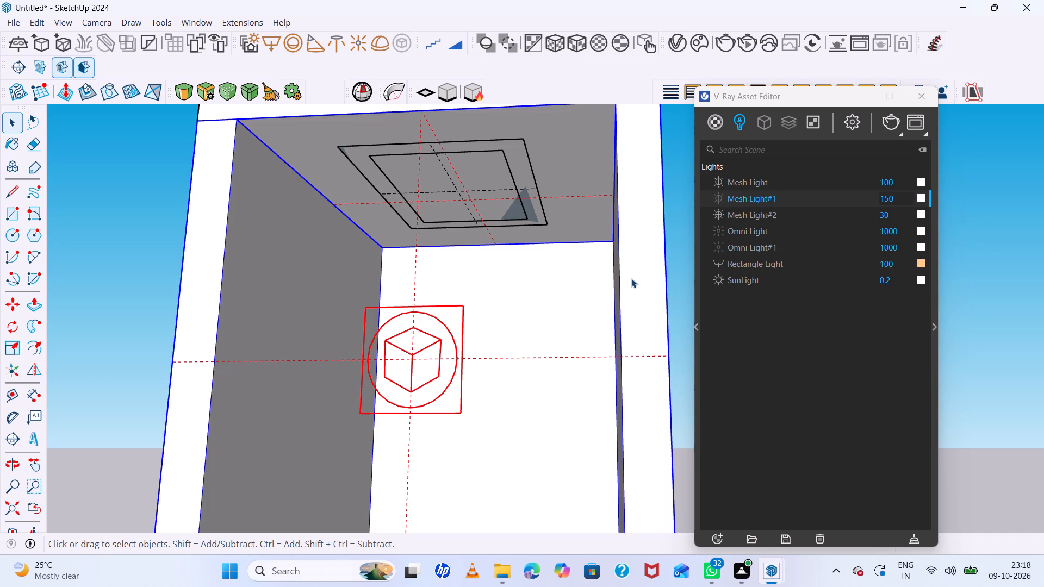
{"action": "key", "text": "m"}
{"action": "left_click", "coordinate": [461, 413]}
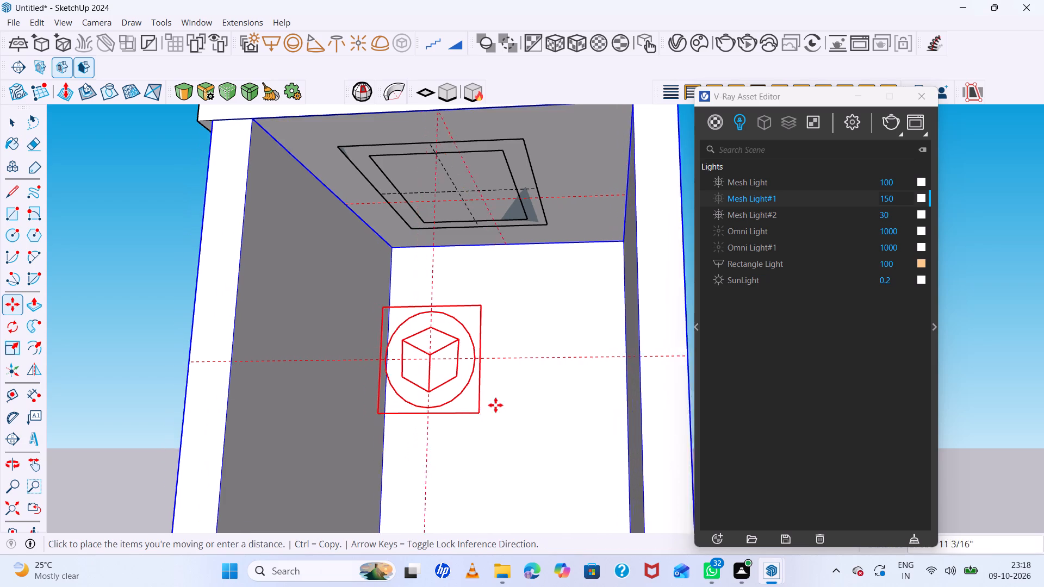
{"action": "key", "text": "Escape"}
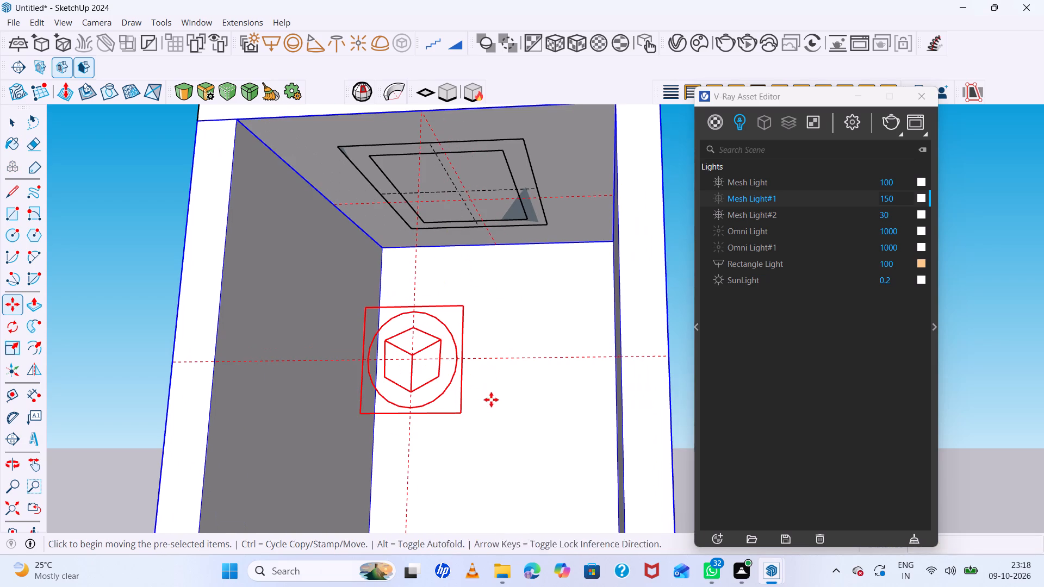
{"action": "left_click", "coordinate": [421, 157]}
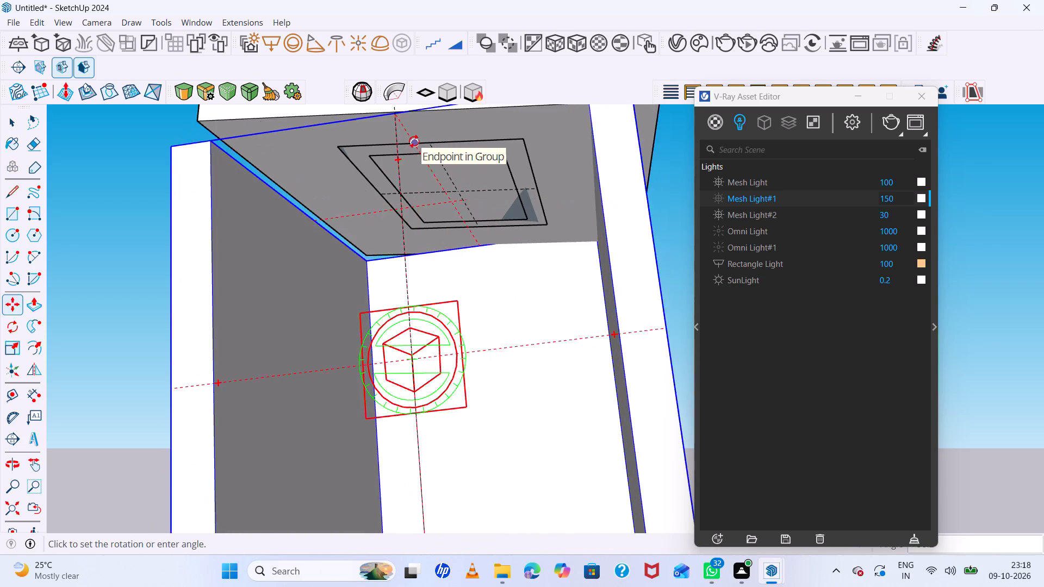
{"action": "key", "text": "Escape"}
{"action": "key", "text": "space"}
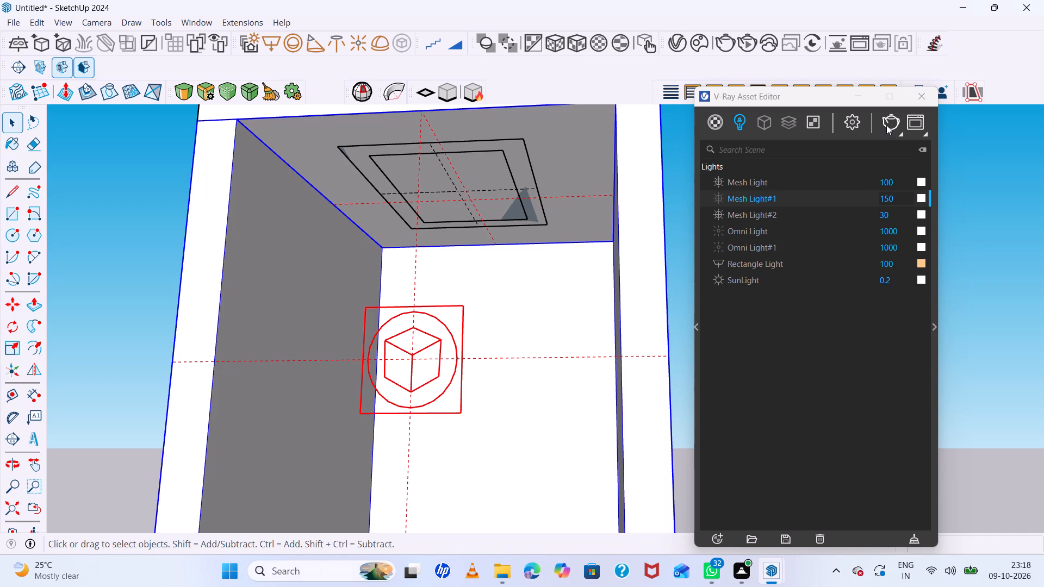
Open the V-Ray render mode choices in the Asset Editor.
{"action": "left_click", "coordinate": [900, 134]}
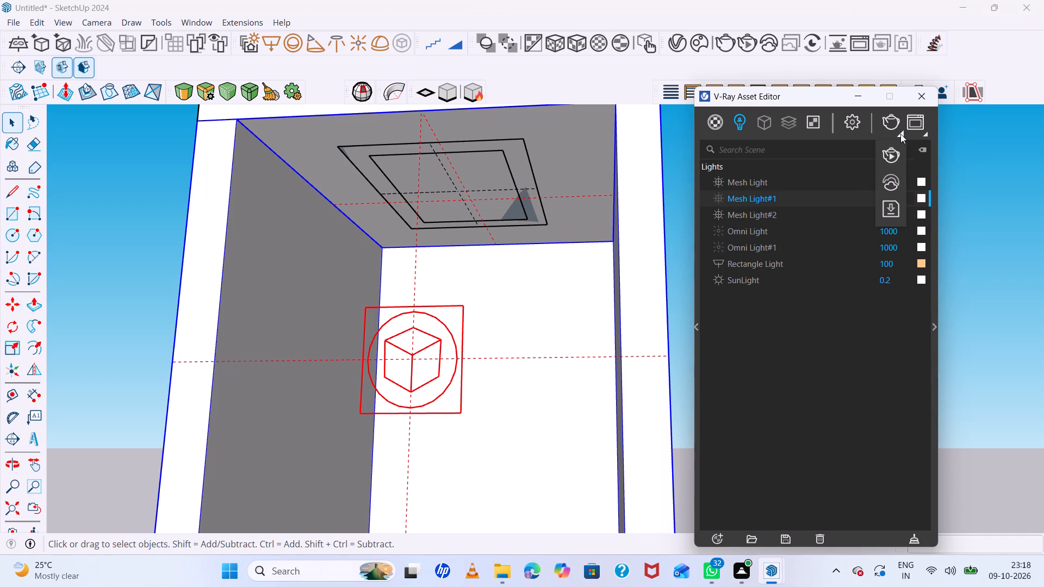
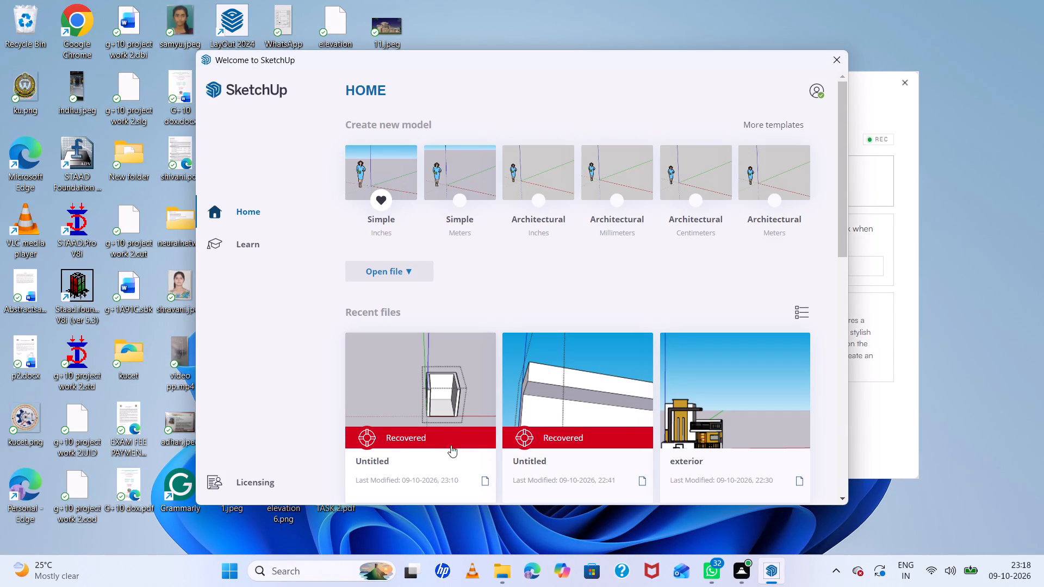
Open the recovered Untitled box room model last modified 09-10-2026, 23:10 from the recent files.
{"action": "scroll", "coordinate": [422, 396], "scroll_direction": "down", "scroll_amount": 3}
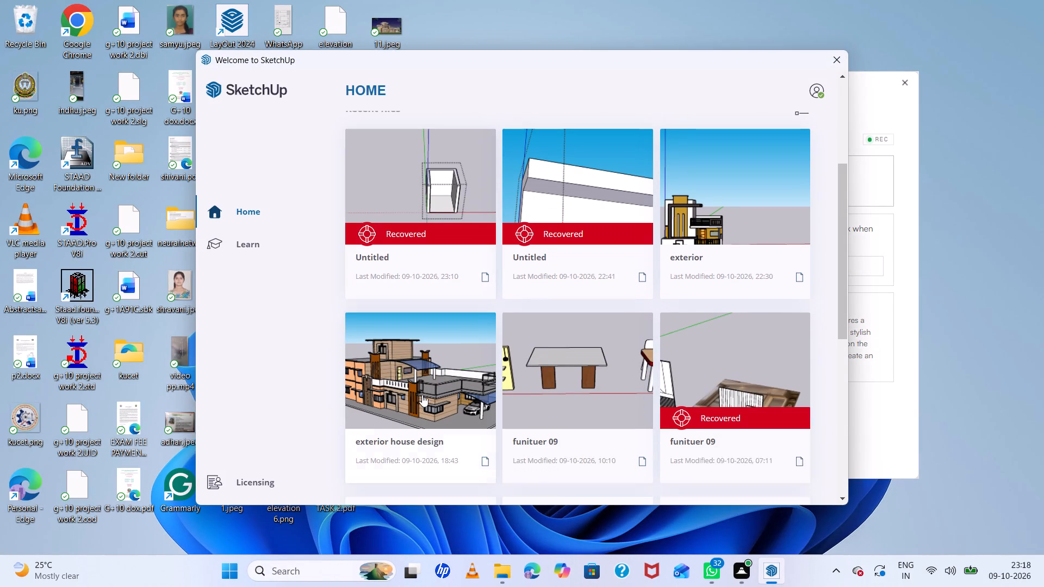
{"action": "double_click", "coordinate": [399, 184]}
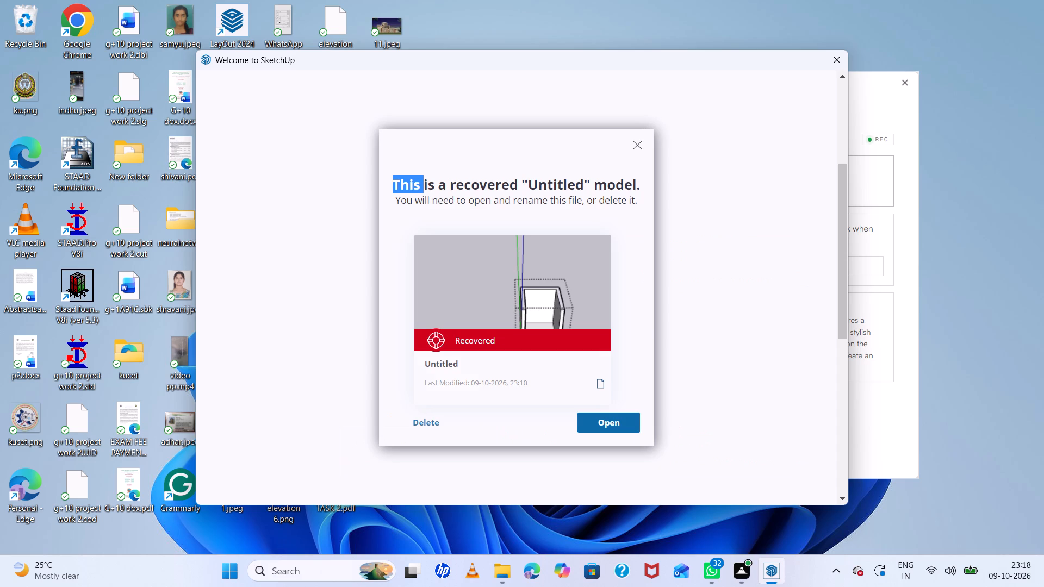
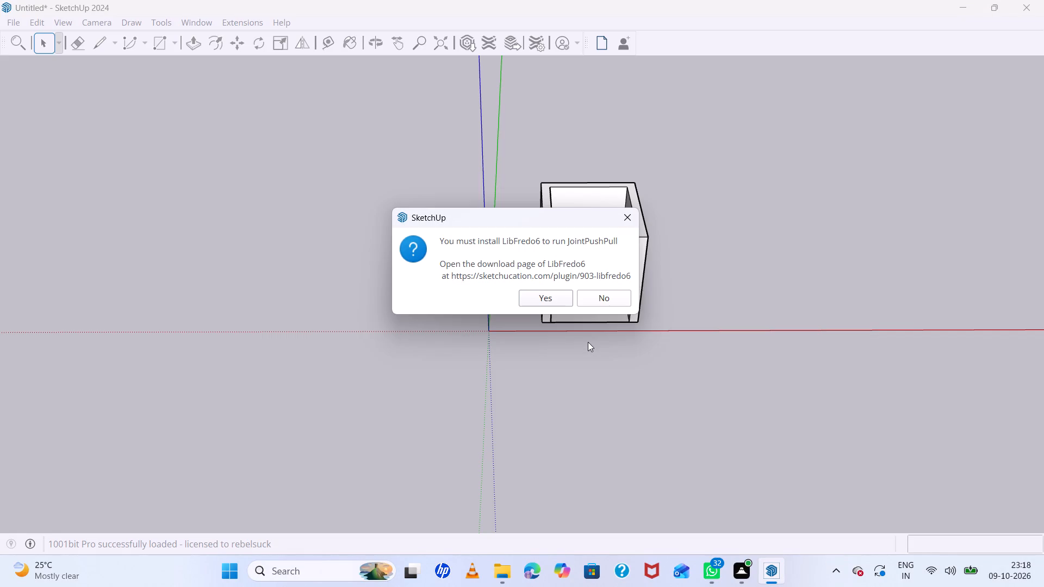
Decline opening the LibFredo6 download page.
{"action": "left_click", "coordinate": [617, 295]}
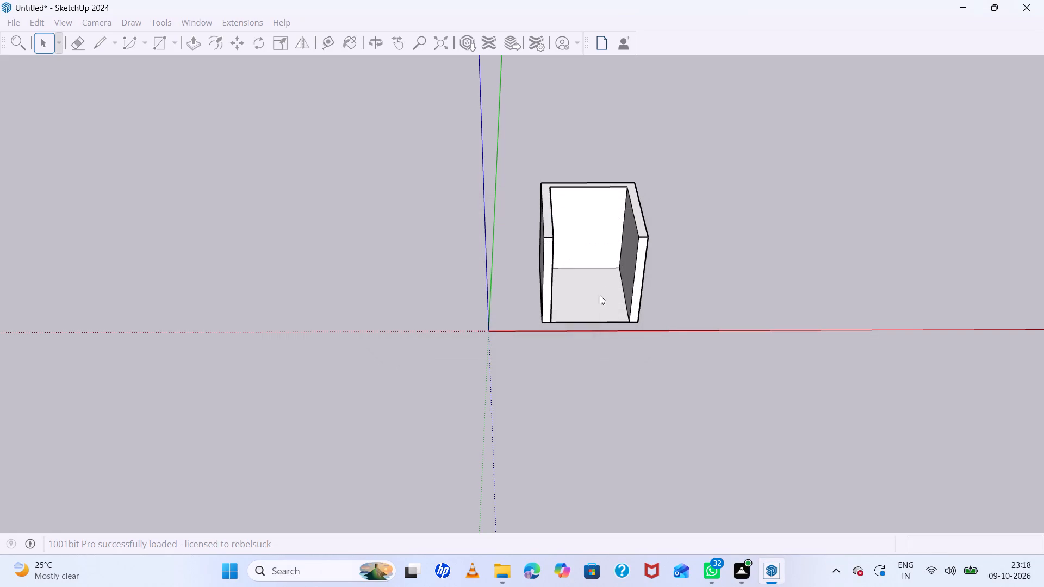
{"action": "scroll", "coordinate": [610, 272], "scroll_direction": "down", "scroll_amount": 4}
{"action": "scroll", "coordinate": [696, 271], "scroll_direction": "up", "scroll_amount": 5}
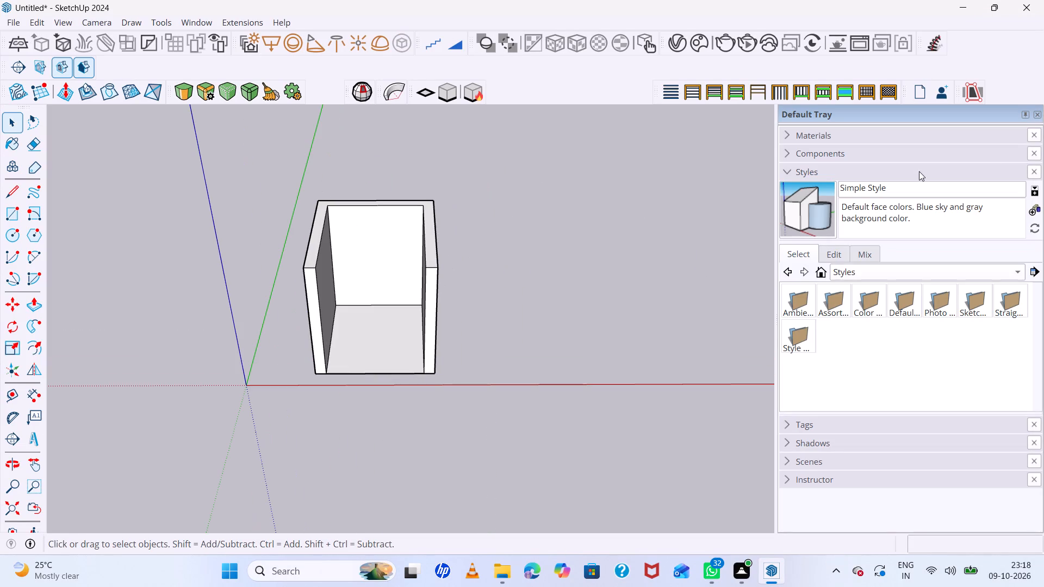
Remove the Materials section from the Default Tray and close the tray.
{"action": "left_click", "coordinate": [1036, 135]}
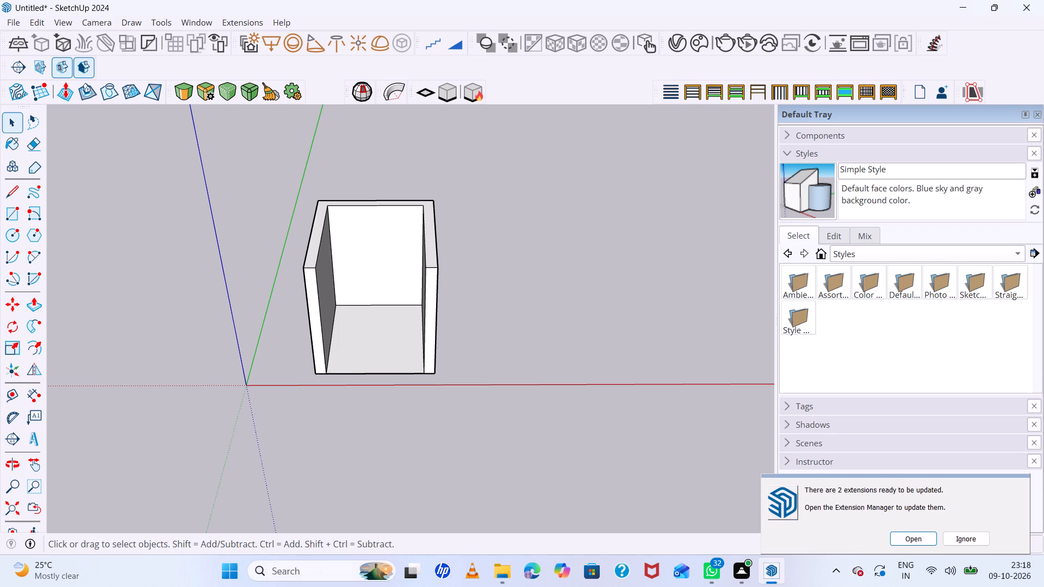
{"action": "left_click", "coordinate": [1039, 112]}
Draw a rectangle across the box room's open top, outer corner to outer corner, and make it a group.
{"action": "scroll", "coordinate": [520, 236], "scroll_direction": "up", "scroll_amount": 3}
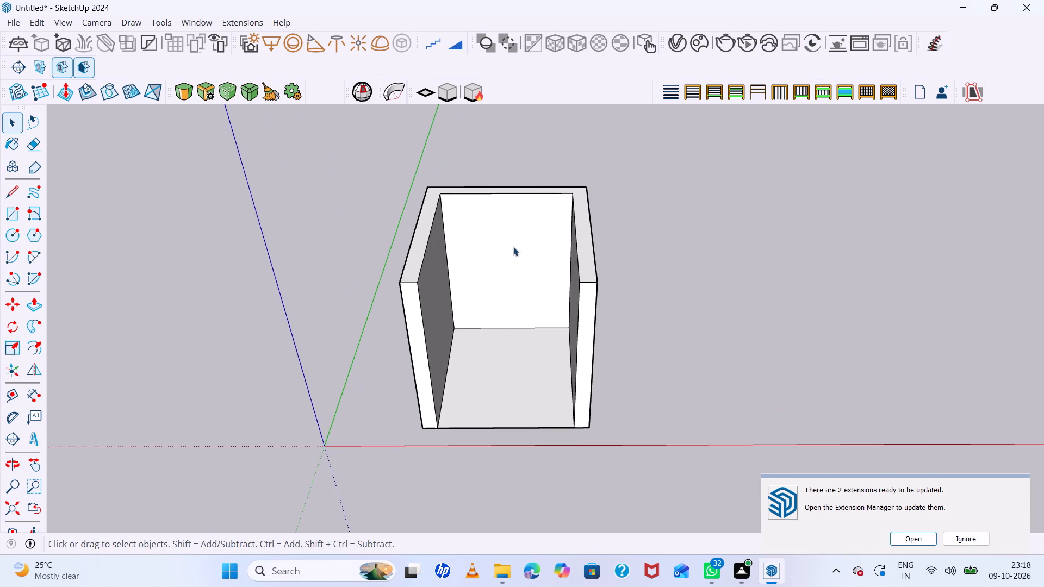
{"action": "key", "text": "r"}
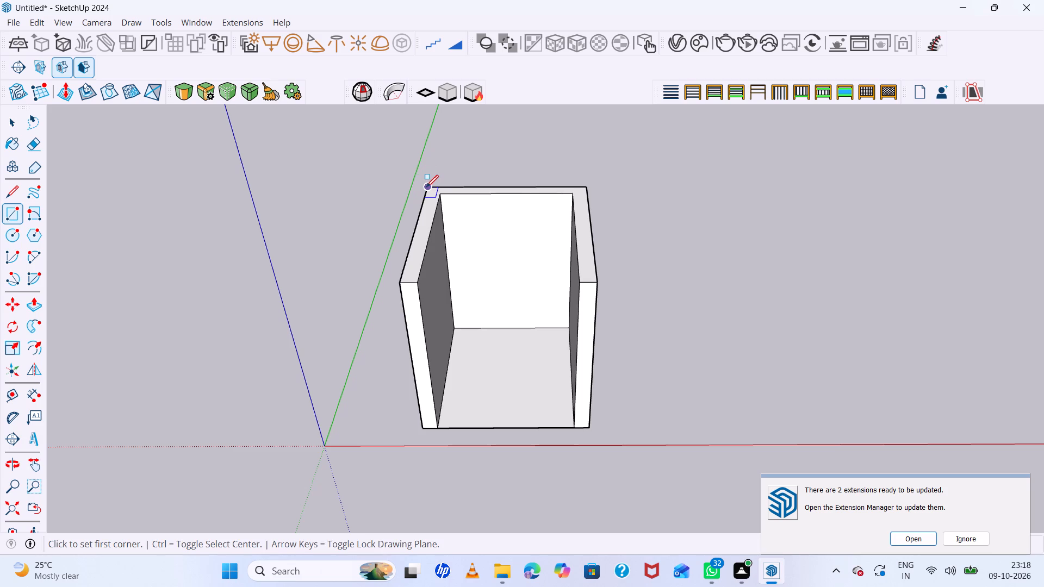
{"action": "left_click", "coordinate": [426, 187]}
{"action": "left_click", "coordinate": [597, 285]}
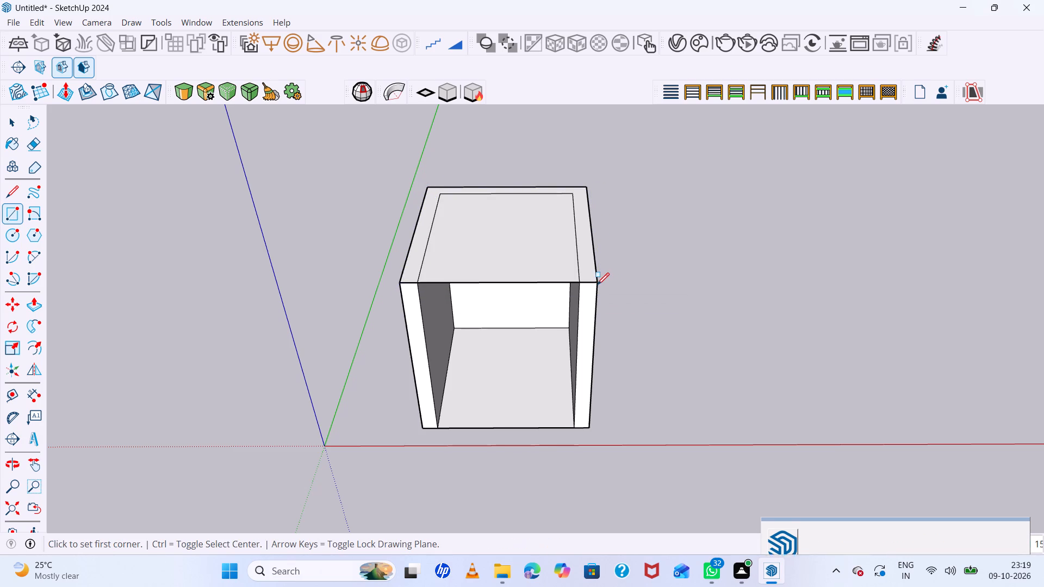
{"action": "key", "text": "space"}
{"action": "key", "text": "space"}
{"action": "key", "text": "space"}
{"action": "double_click", "coordinate": [513, 234]}
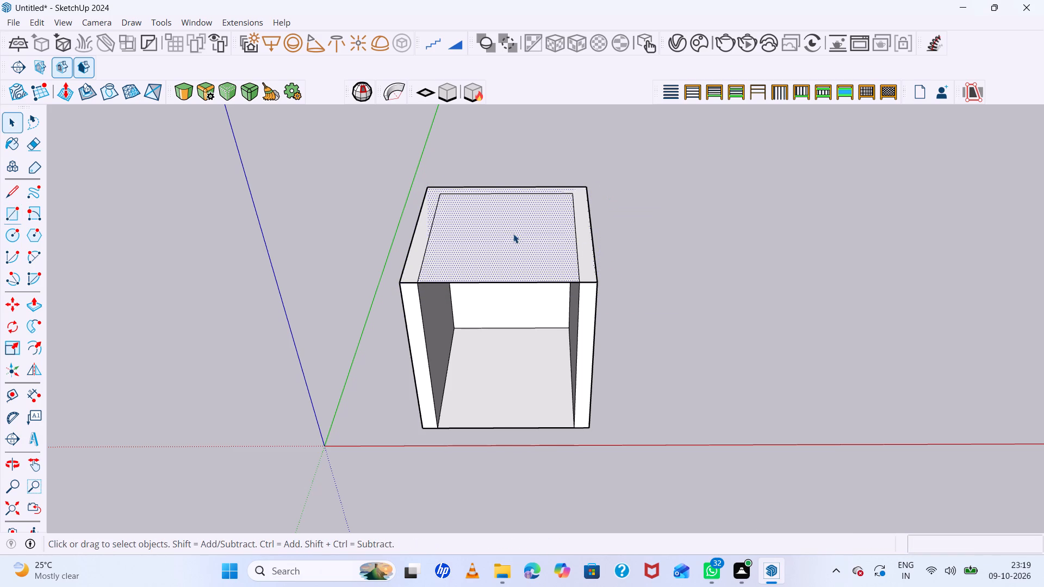
{"action": "right_click", "coordinate": [515, 234]}
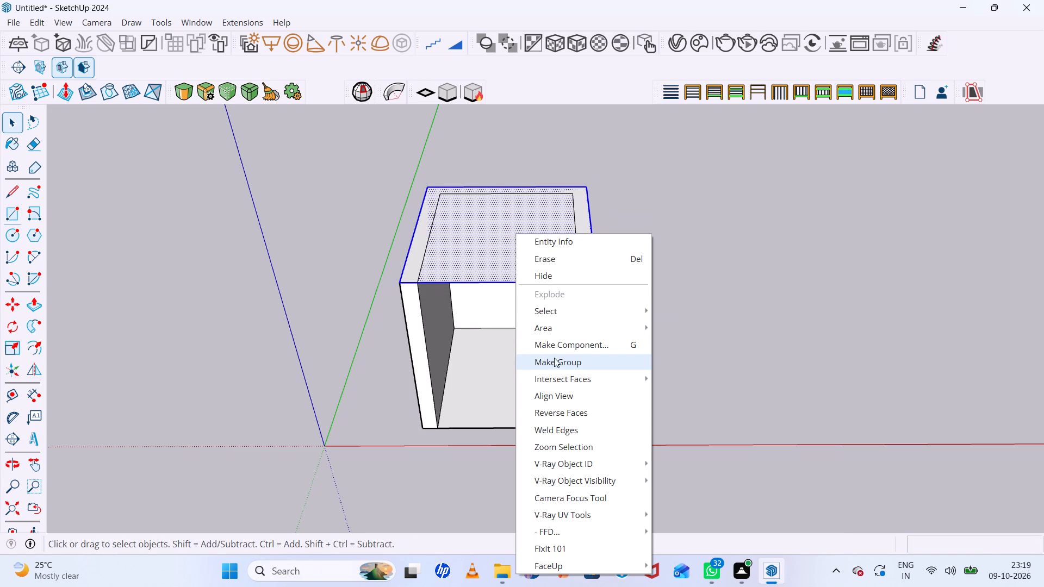
{"action": "left_click", "coordinate": [559, 363]}
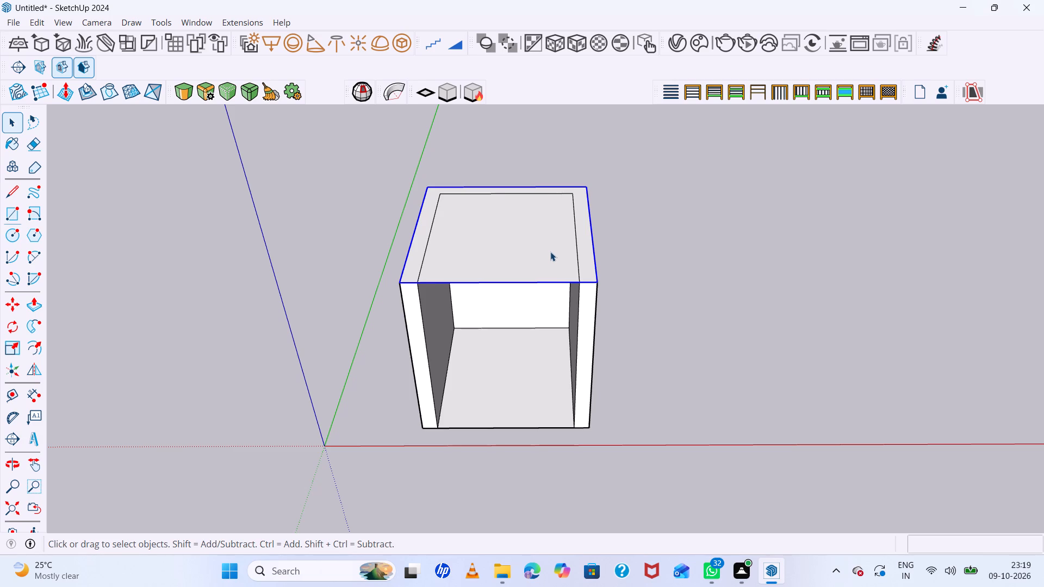
Inside the roof group, Push/Pull the face upward about 101829' to form a slab, and leave the group.
{"action": "double_click", "coordinate": [555, 254]}
{"action": "left_click", "coordinate": [554, 240]}
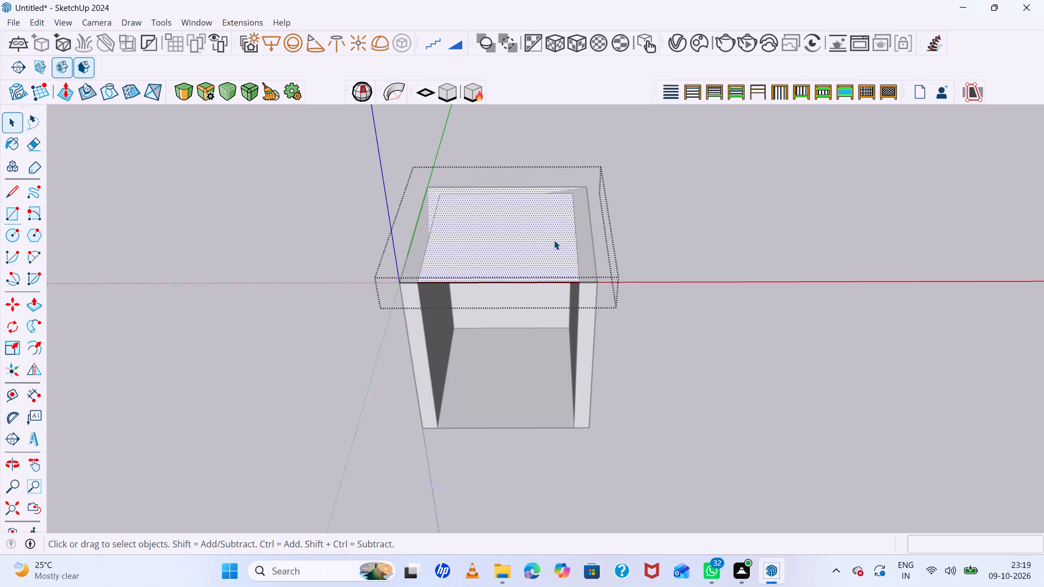
{"action": "key", "text": "p"}
{"action": "left_click", "coordinate": [536, 240]}
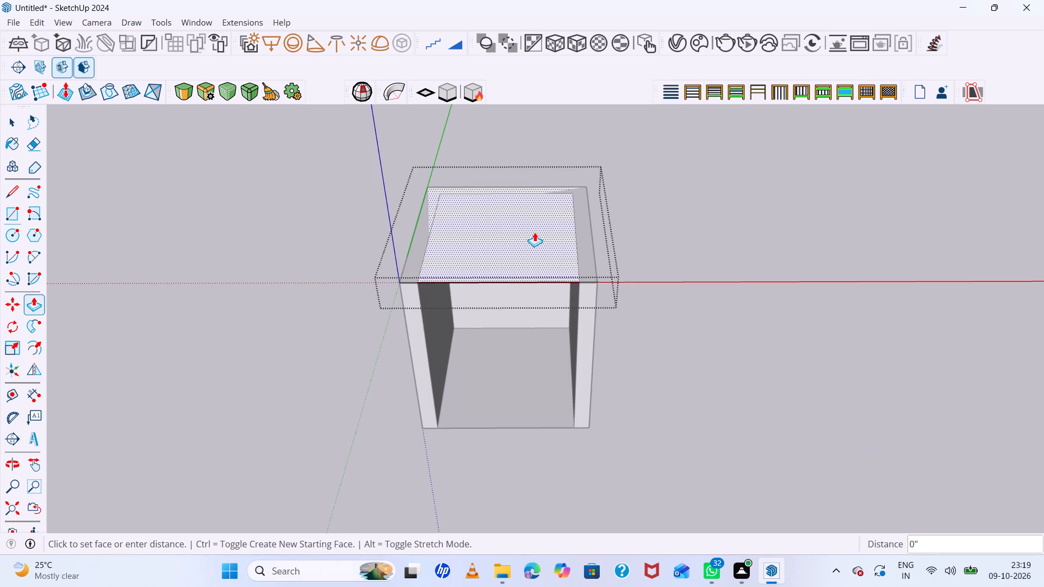
{"action": "scroll", "coordinate": [546, 226], "scroll_direction": "up", "scroll_amount": 7}
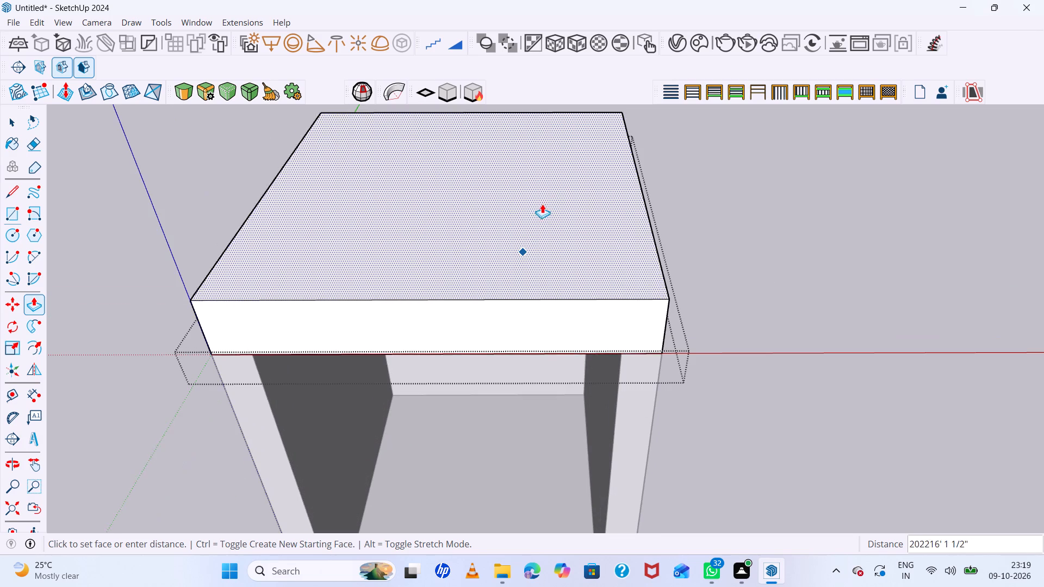
{"action": "left_click", "coordinate": [545, 229]}
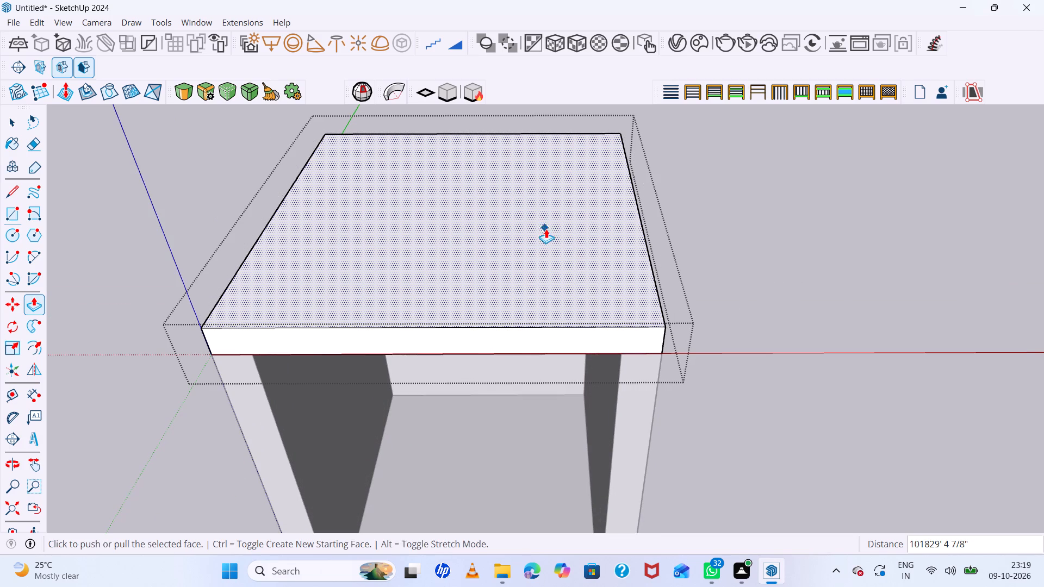
{"action": "key", "text": "space"}
{"action": "left_click", "coordinate": [700, 216]}
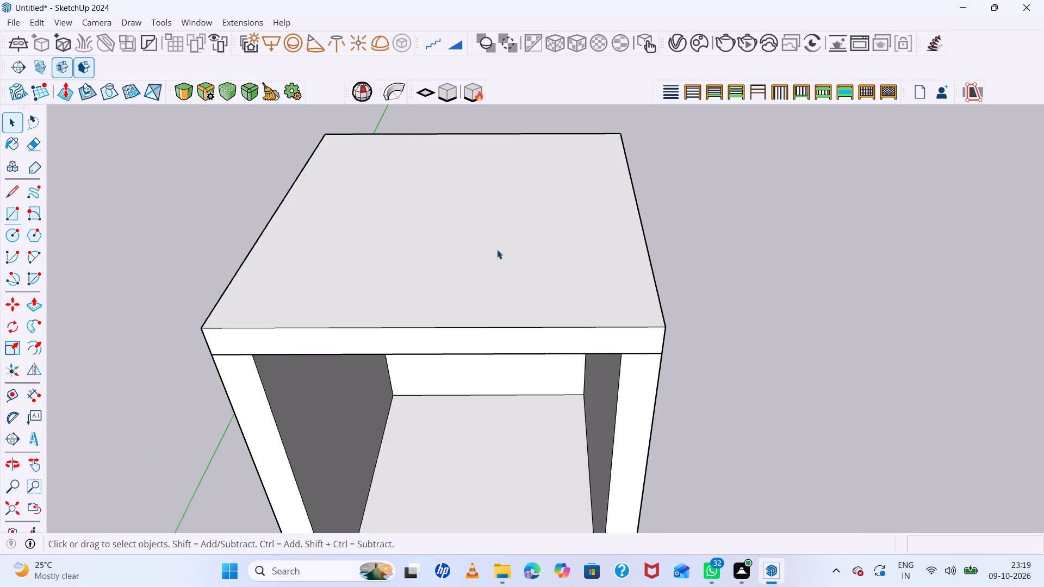
Examine the roofed box from the front, including the underside of the slab and the interior.
{"action": "scroll", "coordinate": [510, 241], "scroll_direction": "down", "scroll_amount": 5}
{"action": "scroll", "coordinate": [519, 295], "scroll_direction": "up", "scroll_amount": 2}
{"action": "middle_click_drag", "start_coordinate": [516, 293], "coordinate": [463, 127]}
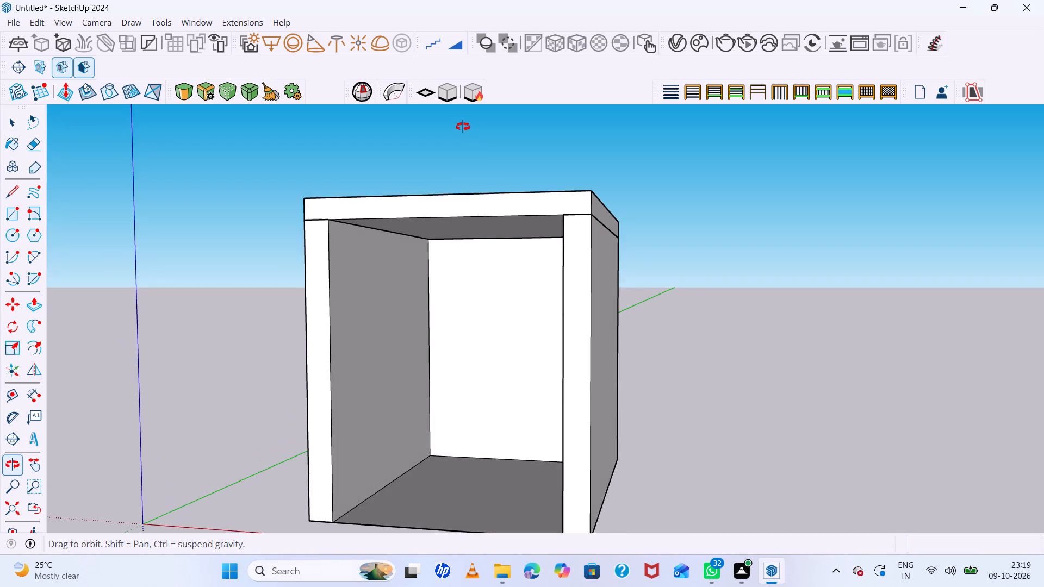
{"action": "middle_click_drag", "start_coordinate": [463, 127], "coordinate": [407, 162]}
{"action": "middle_click", "coordinate": [407, 162]}
{"action": "scroll", "coordinate": [388, 309], "scroll_direction": "up", "scroll_amount": 1}
{"action": "scroll", "coordinate": [403, 238], "scroll_direction": "up", "scroll_amount": 1}
{"action": "scroll", "coordinate": [374, 172], "scroll_direction": "down", "scroll_amount": 3}
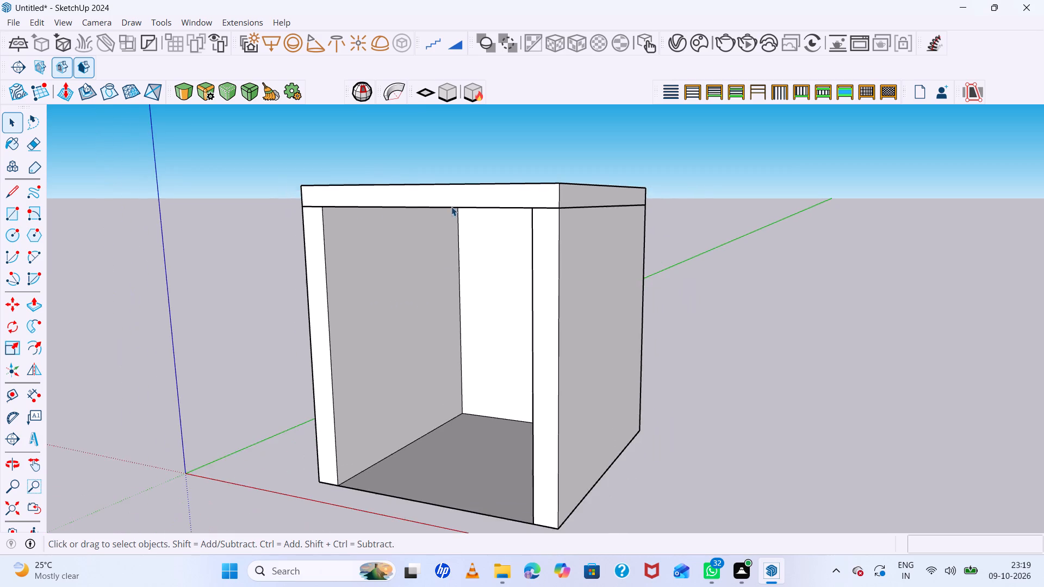
{"action": "scroll", "coordinate": [480, 245], "scroll_direction": "down", "scroll_amount": 2}
{"action": "middle_click_drag", "start_coordinate": [481, 248], "coordinate": [533, 226]}
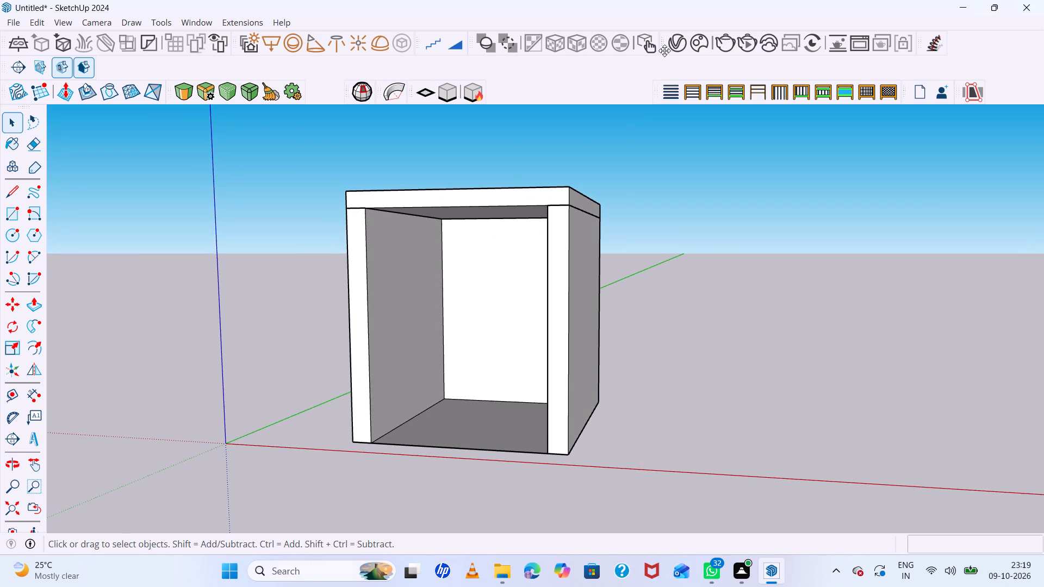
Turn off Mesh Light, Omni Light and Omni Light#1 in the V-Ray Asset Editor.
{"action": "left_click", "coordinate": [672, 47]}
{"action": "left_click", "coordinate": [678, 44]}
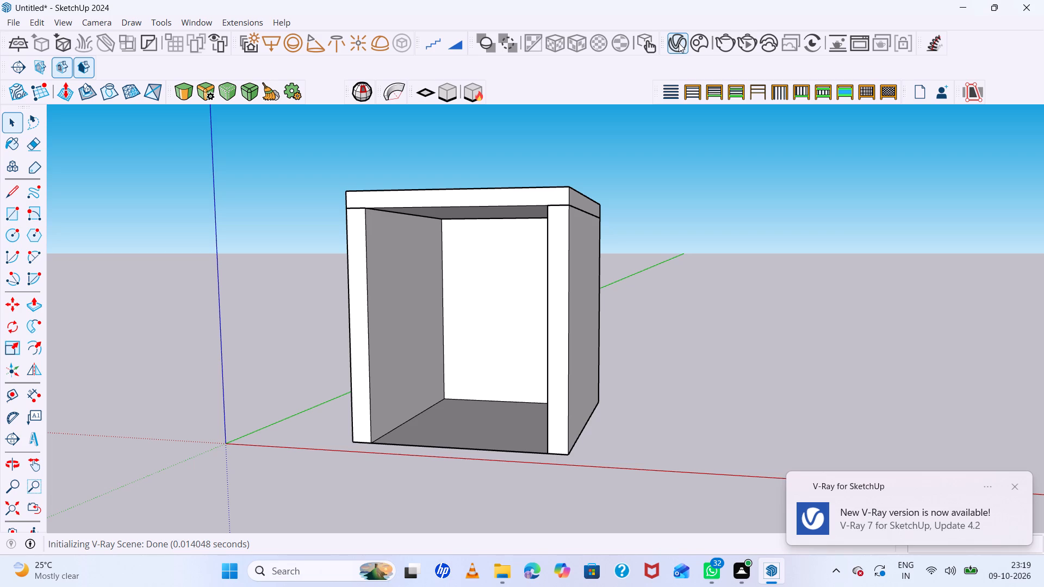
{"action": "left_click", "coordinate": [672, 47]}
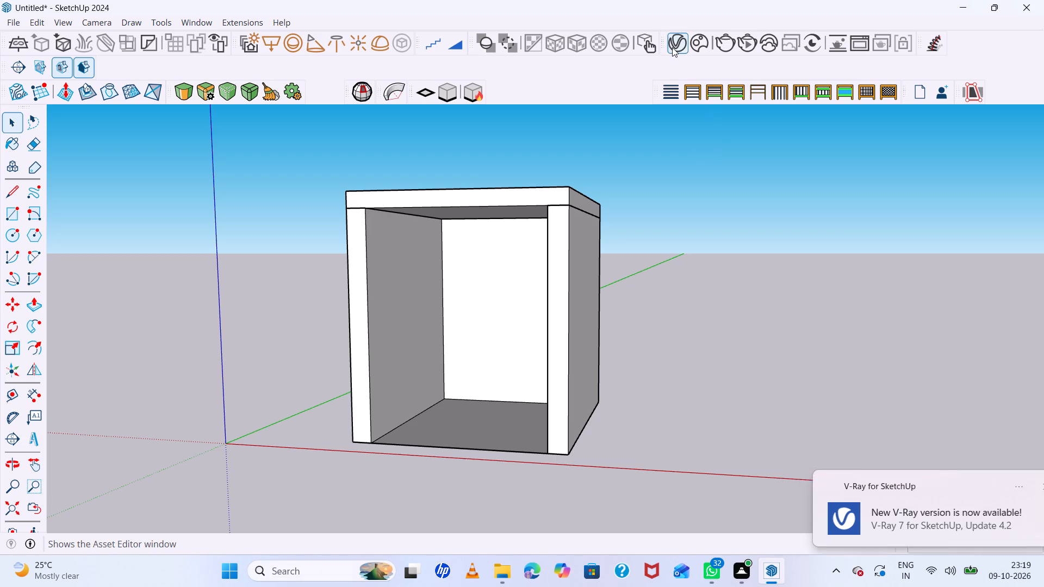
{"action": "scroll", "coordinate": [507, 200], "scroll_direction": "down", "scroll_amount": 1}
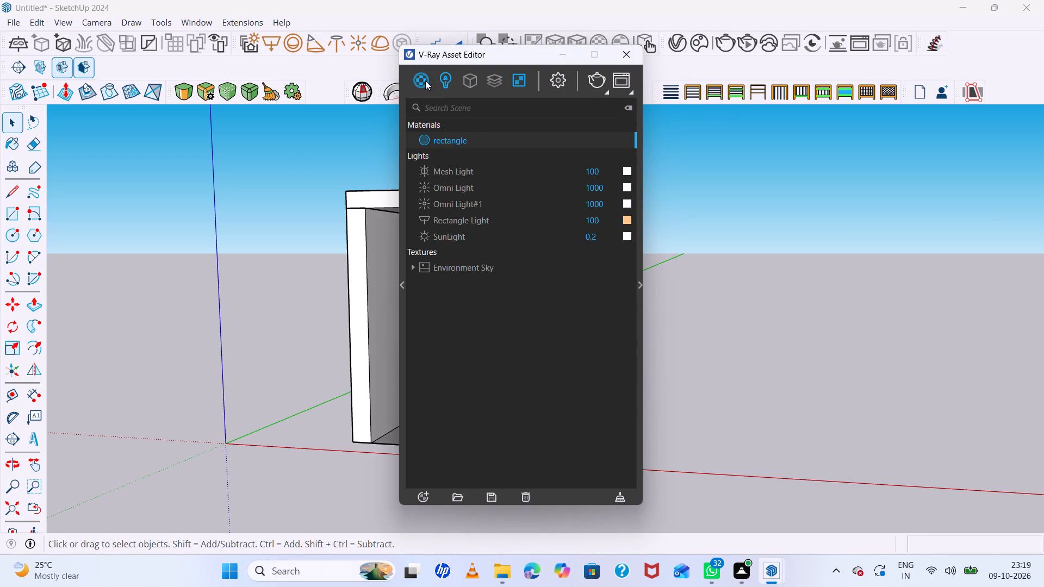
{"action": "left_click", "coordinate": [419, 77]}
{"action": "left_click", "coordinate": [445, 76]}
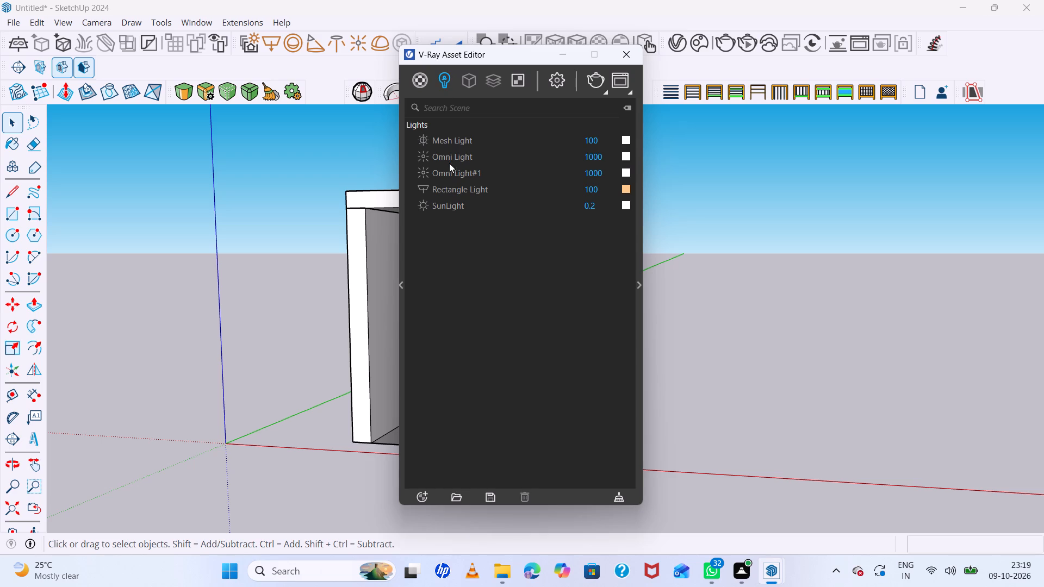
{"action": "scroll", "coordinate": [424, 180], "scroll_direction": "up", "scroll_amount": 2}
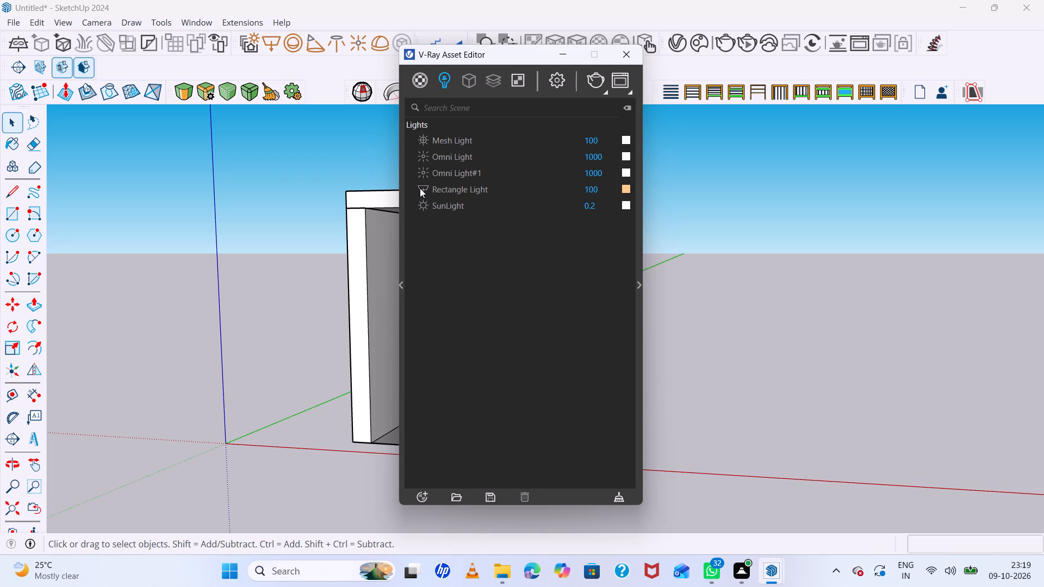
{"action": "left_click", "coordinate": [421, 188]}
{"action": "left_click", "coordinate": [425, 189]}
{"action": "left_click", "coordinate": [424, 138]}
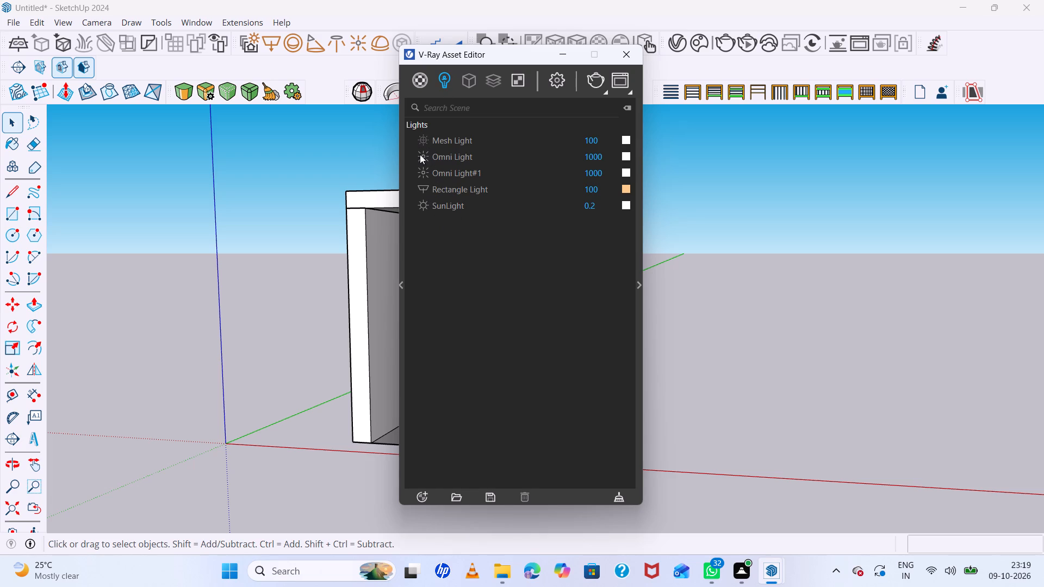
{"action": "left_click", "coordinate": [424, 154]}
{"action": "left_click", "coordinate": [424, 174]}
Place a V-Ray rectangle light on the upper part of the box's left inner wall, with the Asset Editor moved aside.
{"action": "left_click_drag", "start_coordinate": [411, 56], "coordinate": [496, 75]}
{"action": "left_click", "coordinate": [287, 107]}
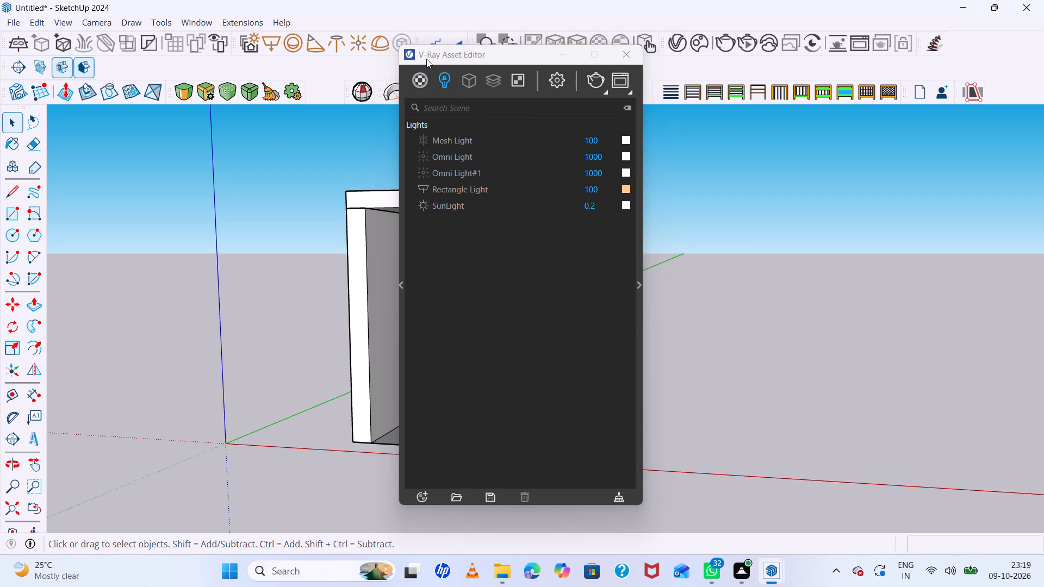
{"action": "left_click_drag", "start_coordinate": [431, 57], "coordinate": [668, 92]}
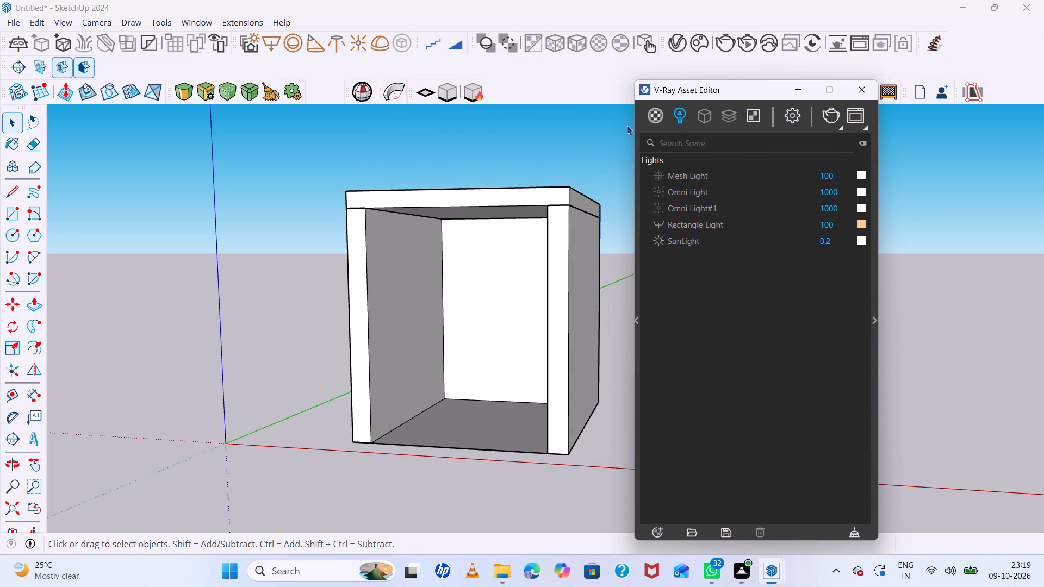
{"action": "left_click", "coordinate": [271, 42]}
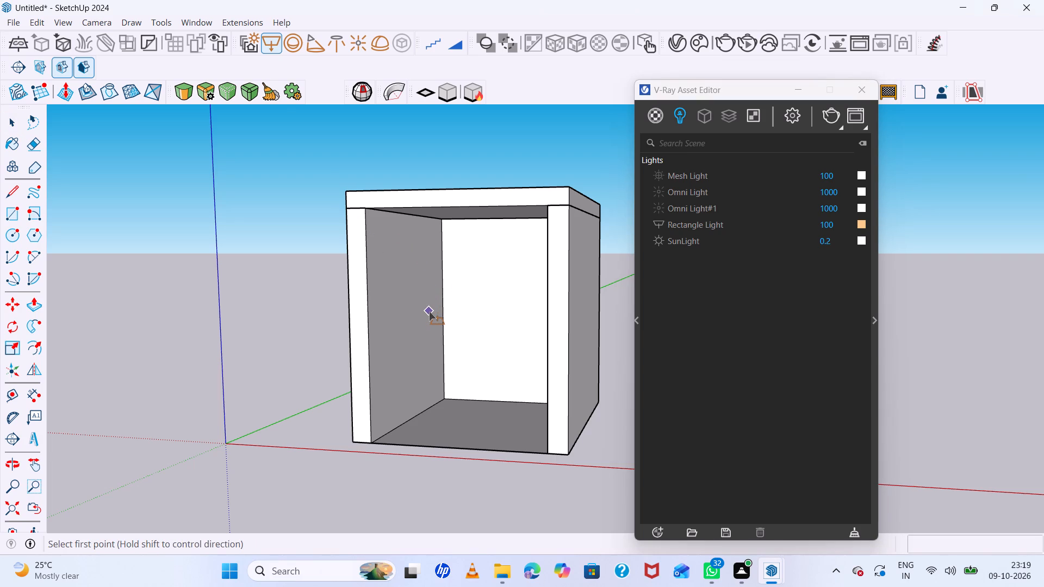
{"action": "scroll", "coordinate": [429, 311], "scroll_direction": "up", "scroll_amount": 1}
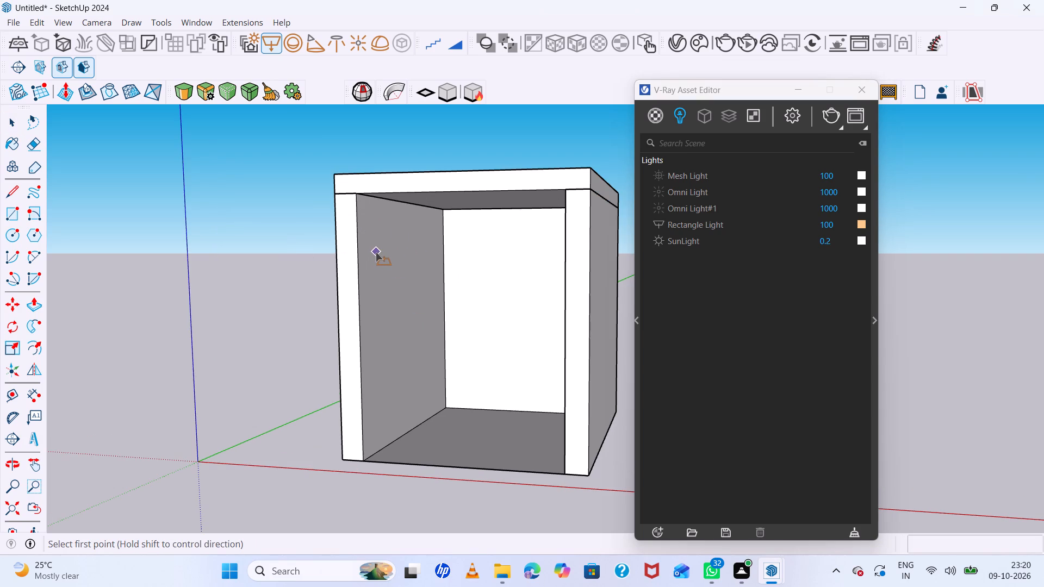
{"action": "left_click", "coordinate": [376, 251]}
{"action": "left_click", "coordinate": [431, 271]}
{"action": "scroll", "coordinate": [413, 303], "scroll_direction": "down", "scroll_amount": 5}
{"action": "scroll", "coordinate": [399, 296], "scroll_direction": "up", "scroll_amount": 4}
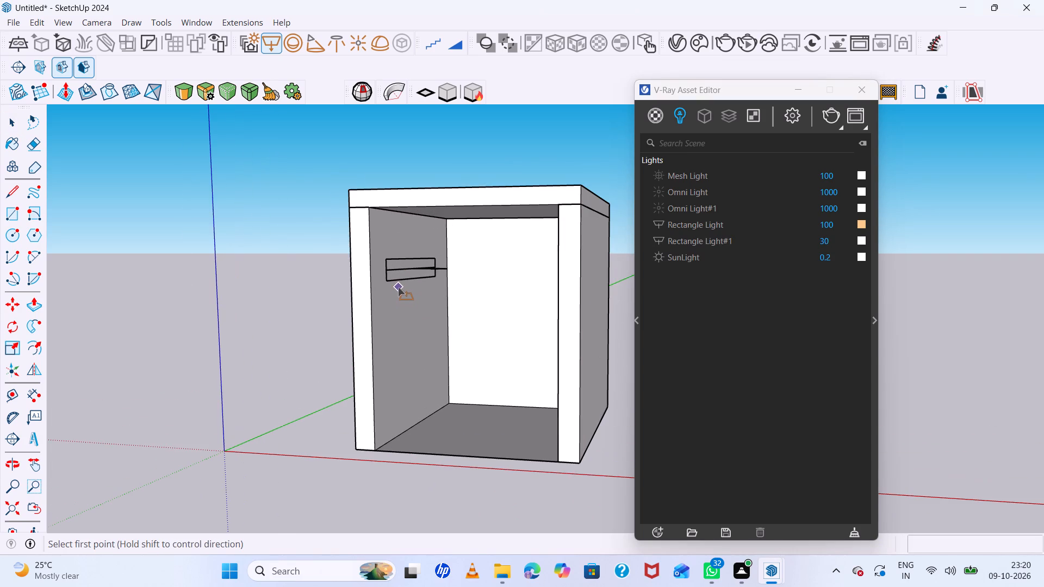
{"action": "key", "text": "space"}
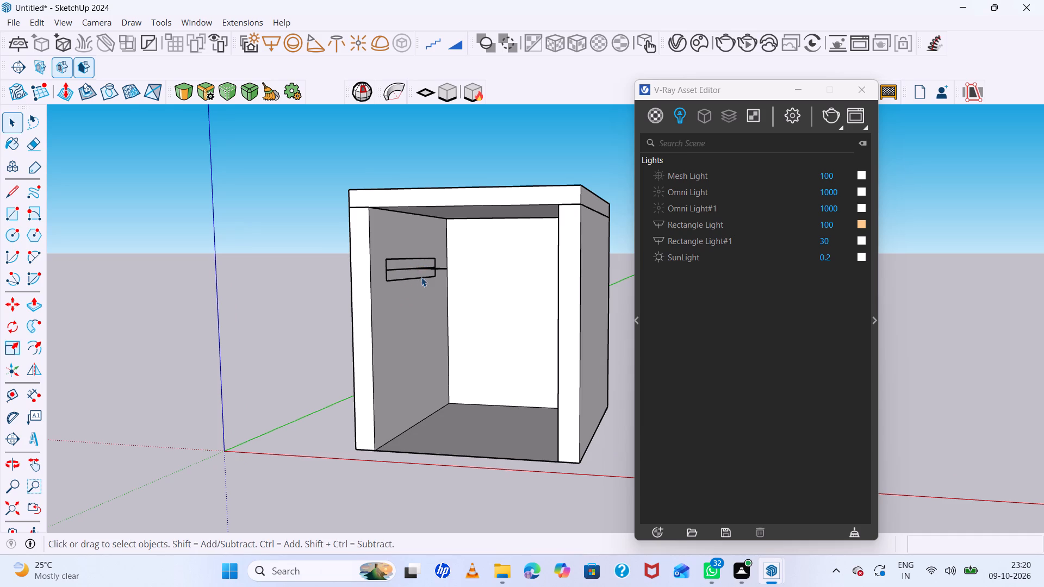
Turn off the original Rectangle Light in the V-Ray Asset Editor.
{"action": "left_click", "coordinate": [658, 221]}
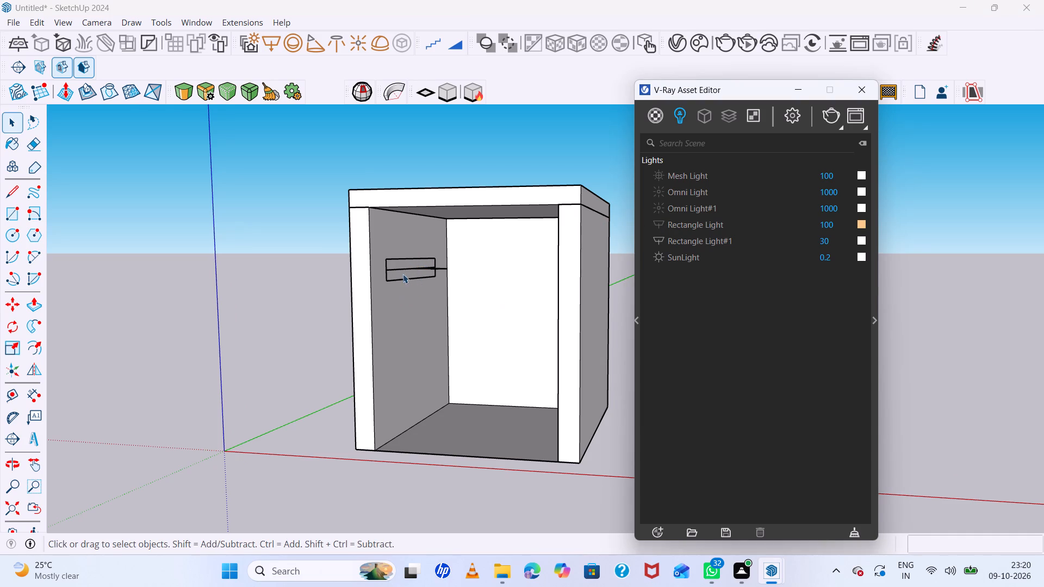
Move the new rectangle light 1 mm off the box's left inner wall, starting from its upper front corner.
{"action": "scroll", "coordinate": [433, 254], "scroll_direction": "up", "scroll_amount": 1}
{"action": "middle_click_drag", "start_coordinate": [480, 314], "coordinate": [496, 335]}
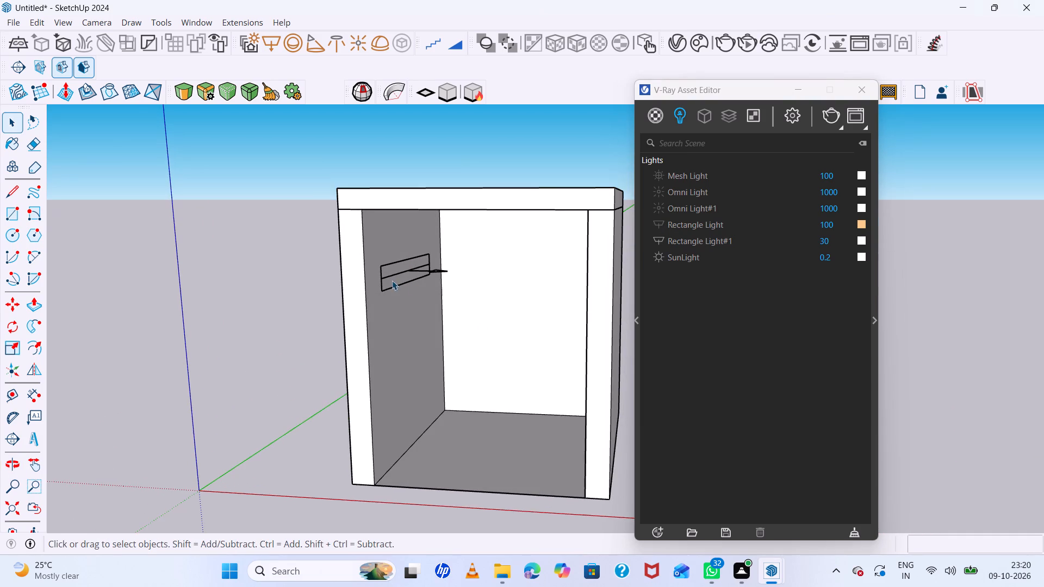
{"action": "scroll", "coordinate": [384, 286], "scroll_direction": "up", "scroll_amount": 3}
{"action": "middle_click_drag", "start_coordinate": [455, 274], "coordinate": [484, 310]}
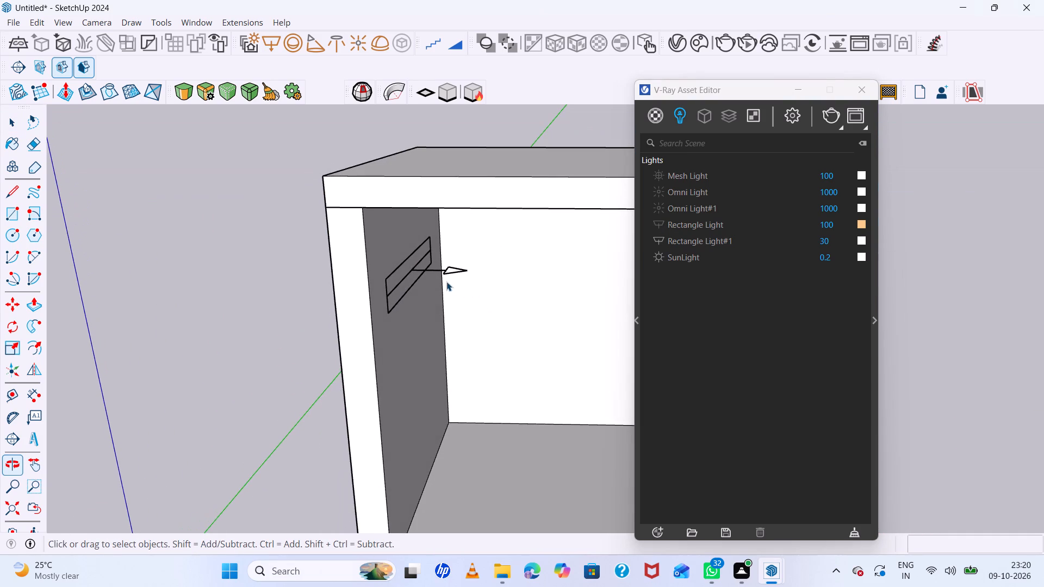
{"action": "scroll", "coordinate": [441, 276], "scroll_direction": "up", "scroll_amount": 3}
{"action": "left_click", "coordinate": [465, 268]}
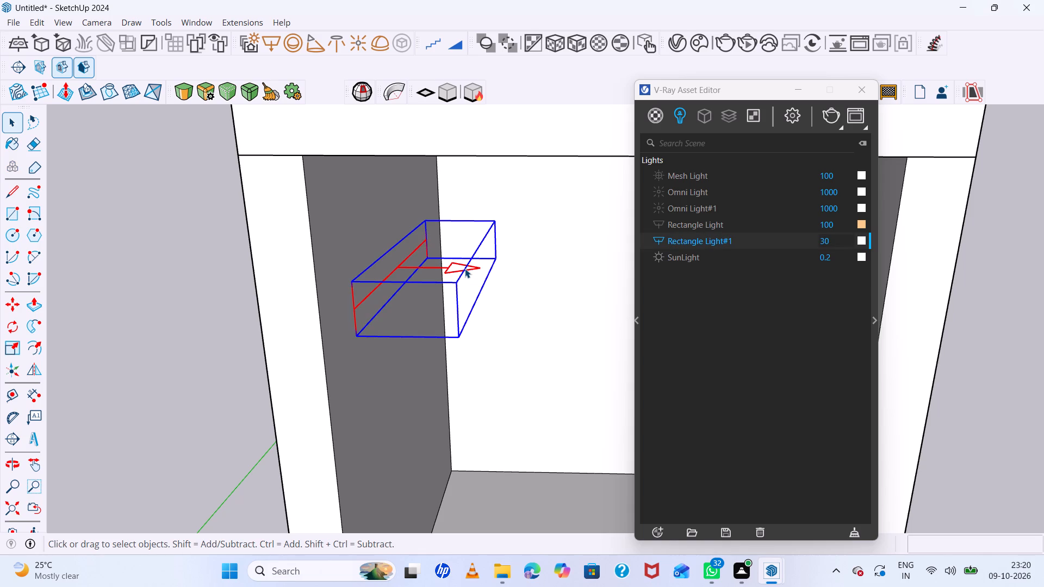
{"action": "key", "text": "m"}
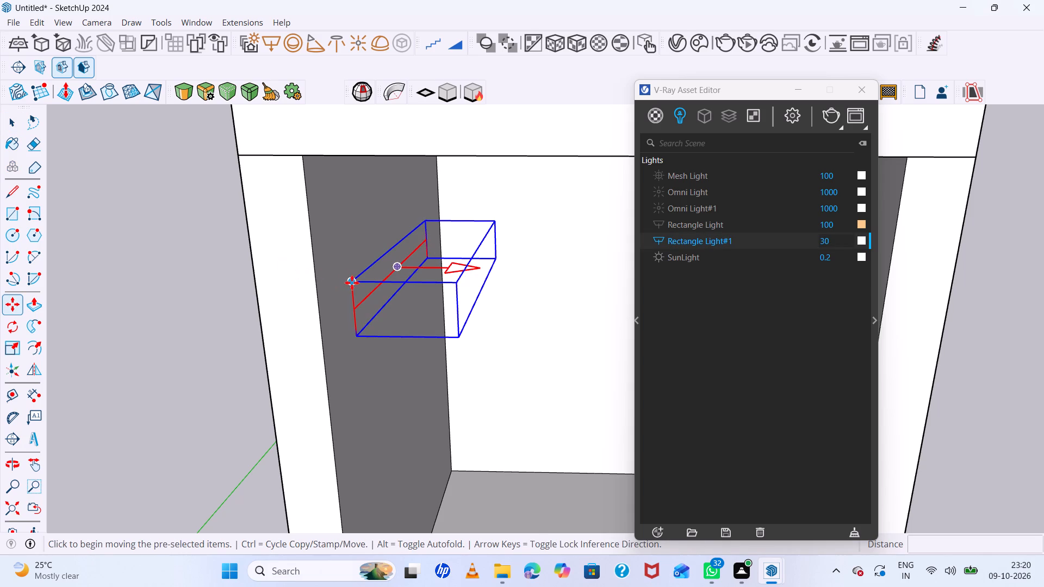
{"action": "left_click", "coordinate": [353, 282]}
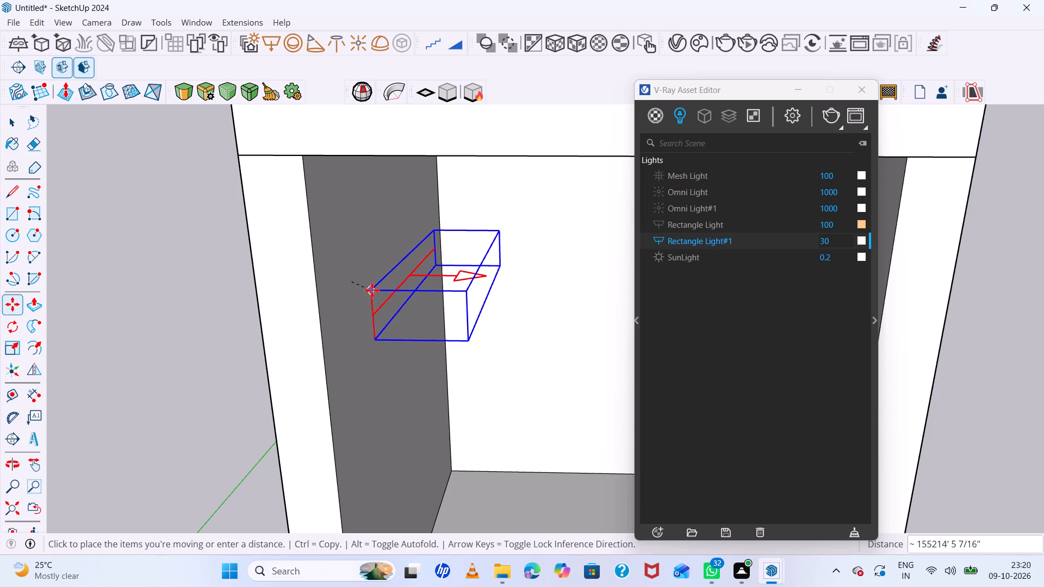
{"action": "key", "text": "1"}
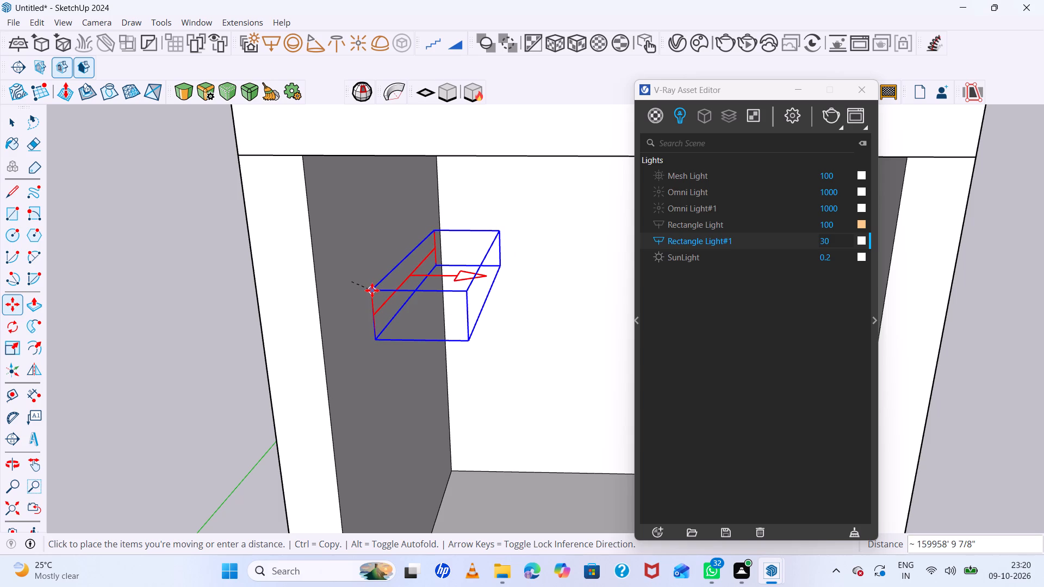
{"action": "type", "text": "mm"}
{"action": "key", "text": "Return"}
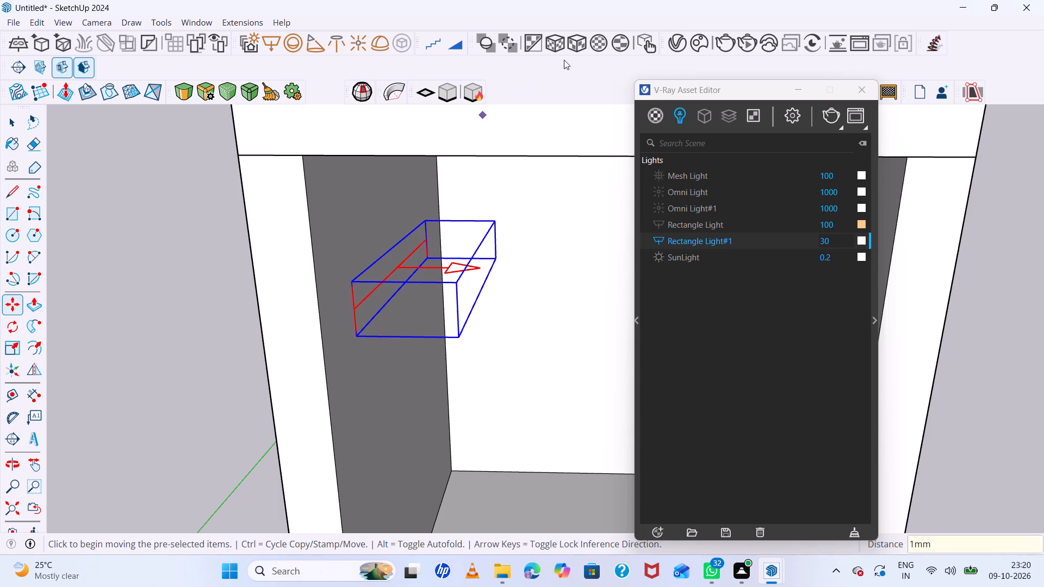
Start a V-Ray interactive render of the box interior.
{"action": "left_click", "coordinate": [747, 46]}
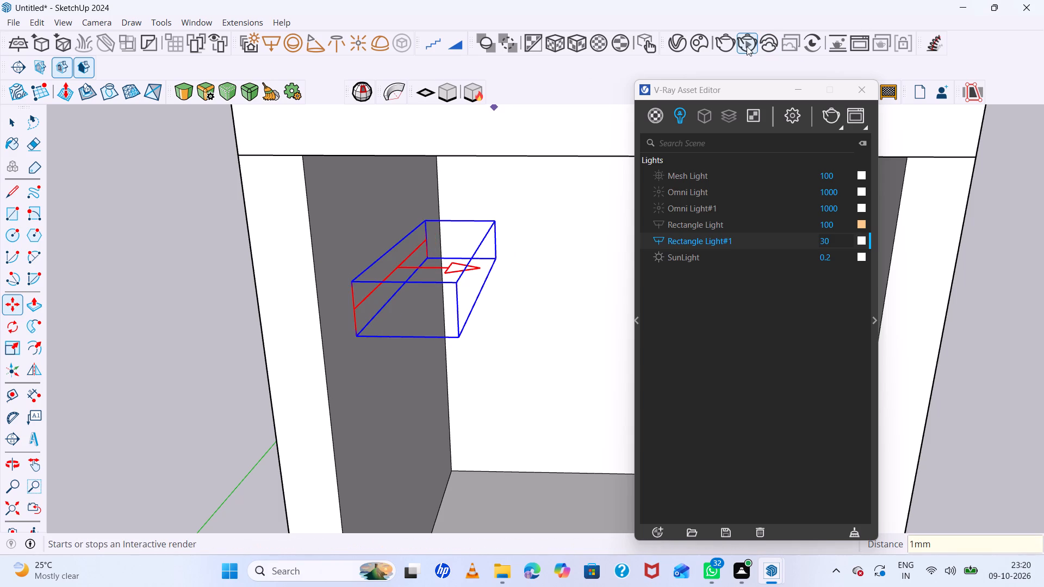
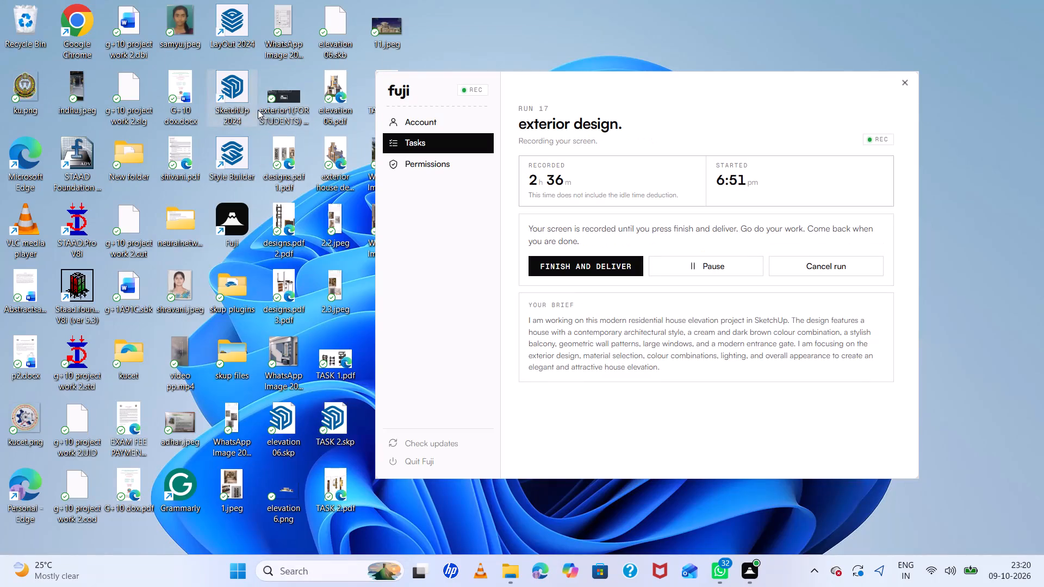
Launch SketchUp 2024 and bring its Welcome window to the front.
{"action": "double_click", "coordinate": [228, 93]}
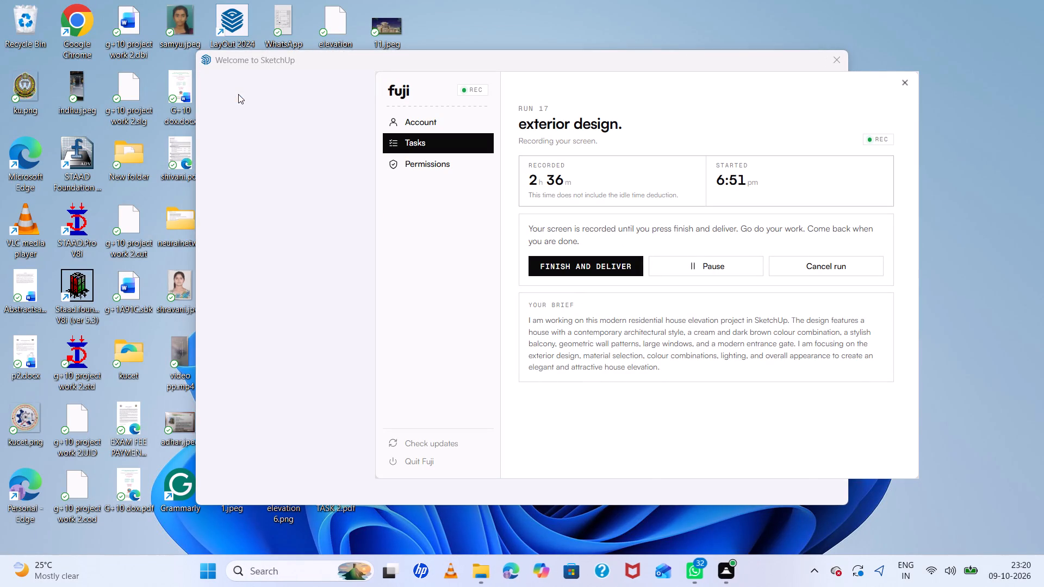
{"action": "scroll", "coordinate": [397, 212], "scroll_direction": "down", "scroll_amount": 3}
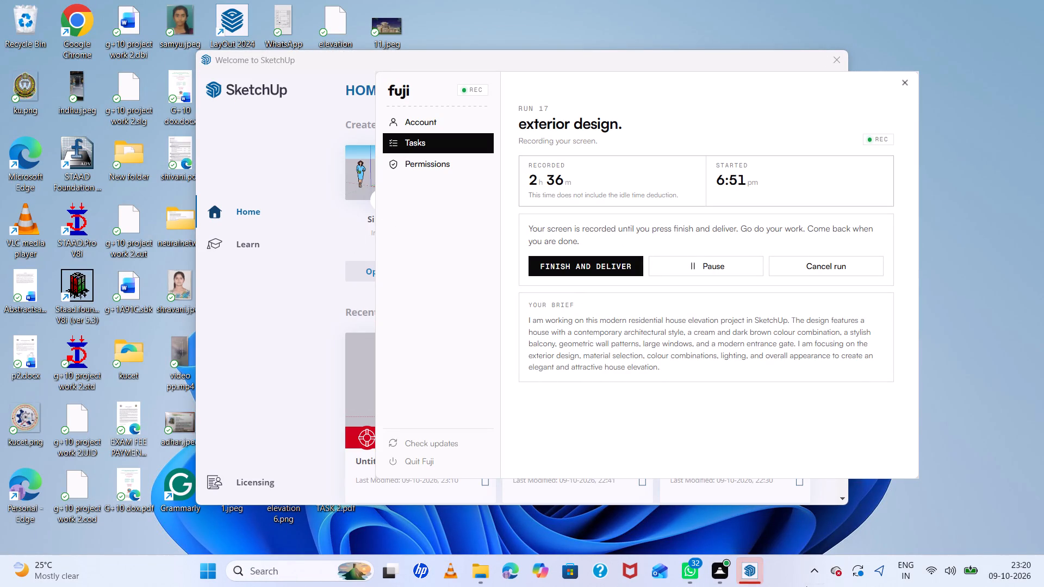
{"action": "left_click", "coordinate": [748, 569]}
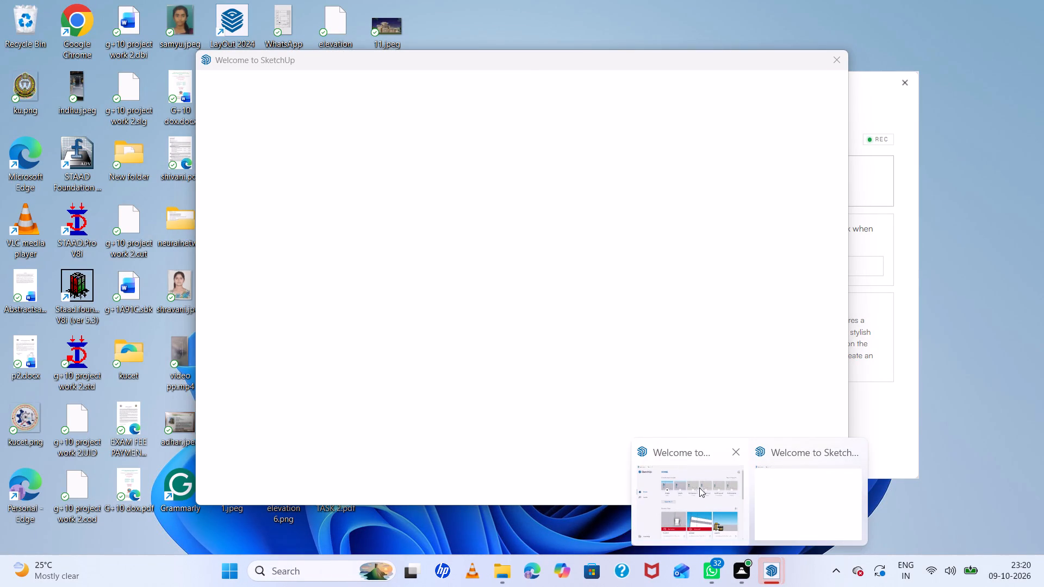
{"action": "left_click", "coordinate": [701, 498]}
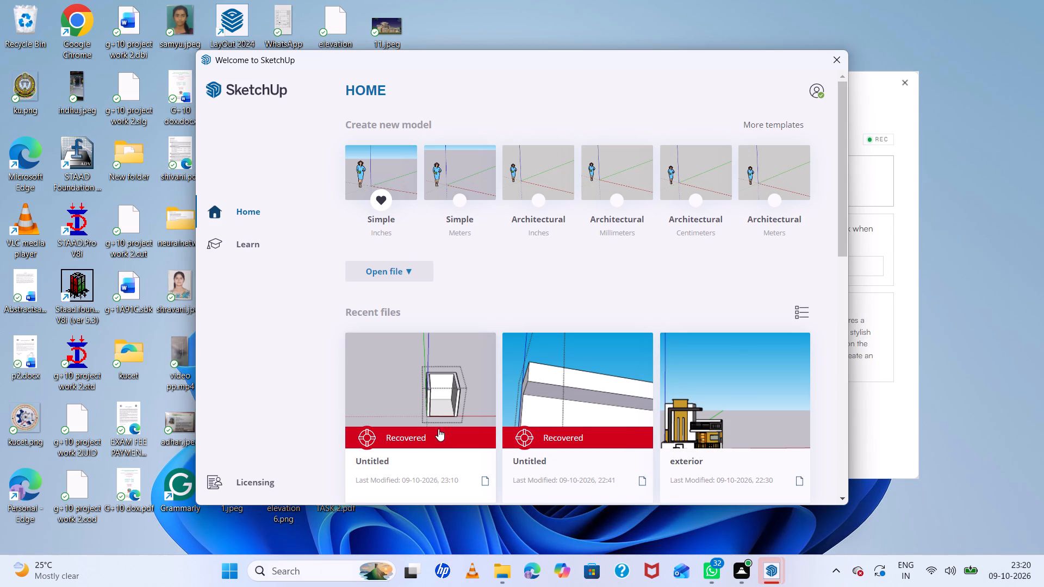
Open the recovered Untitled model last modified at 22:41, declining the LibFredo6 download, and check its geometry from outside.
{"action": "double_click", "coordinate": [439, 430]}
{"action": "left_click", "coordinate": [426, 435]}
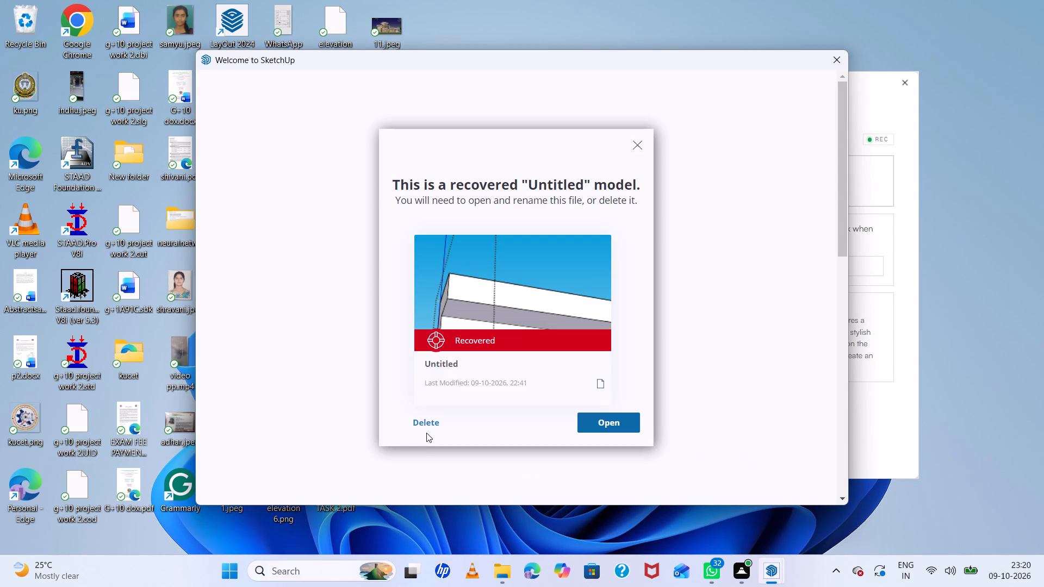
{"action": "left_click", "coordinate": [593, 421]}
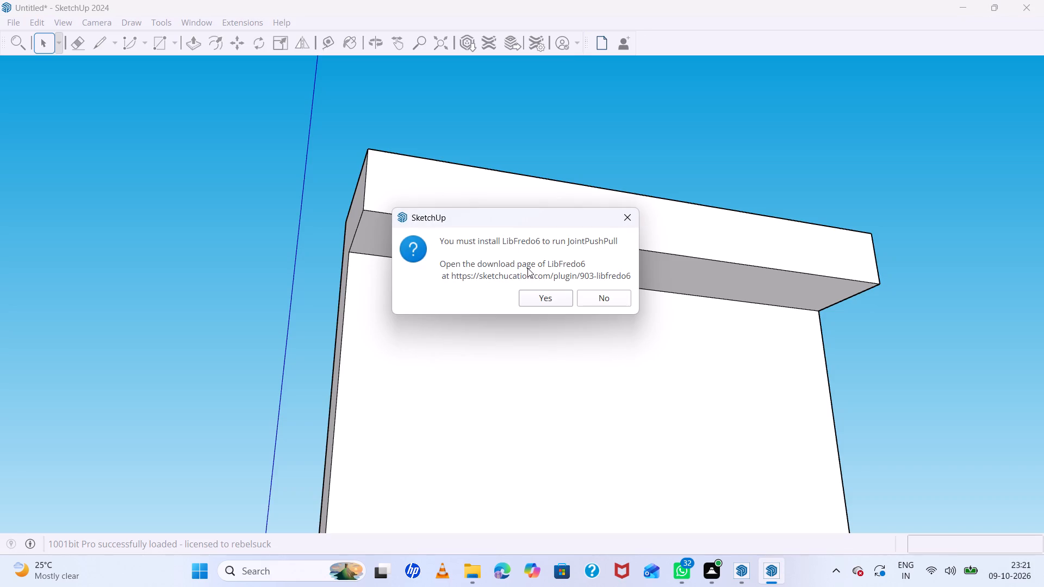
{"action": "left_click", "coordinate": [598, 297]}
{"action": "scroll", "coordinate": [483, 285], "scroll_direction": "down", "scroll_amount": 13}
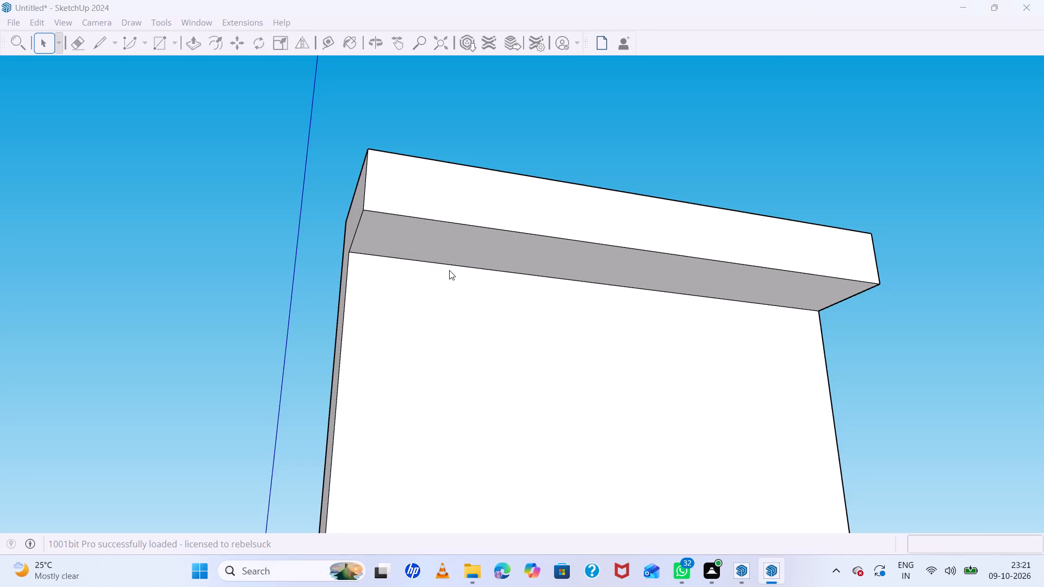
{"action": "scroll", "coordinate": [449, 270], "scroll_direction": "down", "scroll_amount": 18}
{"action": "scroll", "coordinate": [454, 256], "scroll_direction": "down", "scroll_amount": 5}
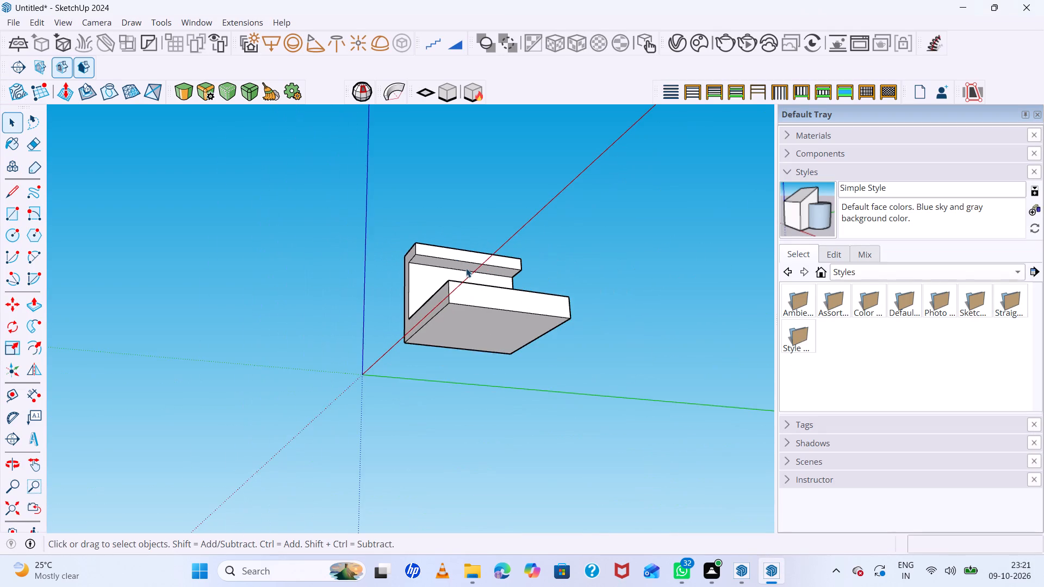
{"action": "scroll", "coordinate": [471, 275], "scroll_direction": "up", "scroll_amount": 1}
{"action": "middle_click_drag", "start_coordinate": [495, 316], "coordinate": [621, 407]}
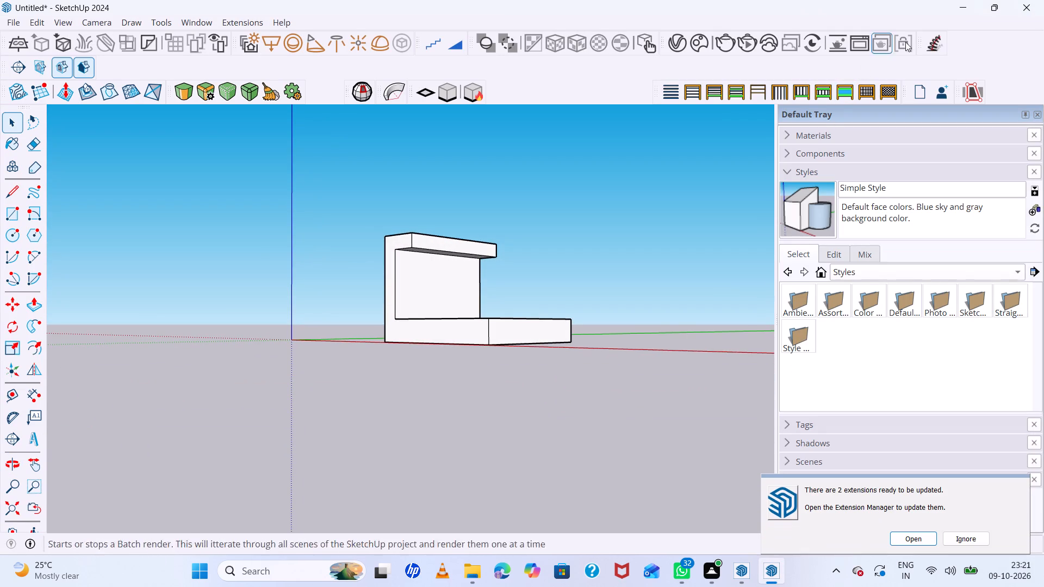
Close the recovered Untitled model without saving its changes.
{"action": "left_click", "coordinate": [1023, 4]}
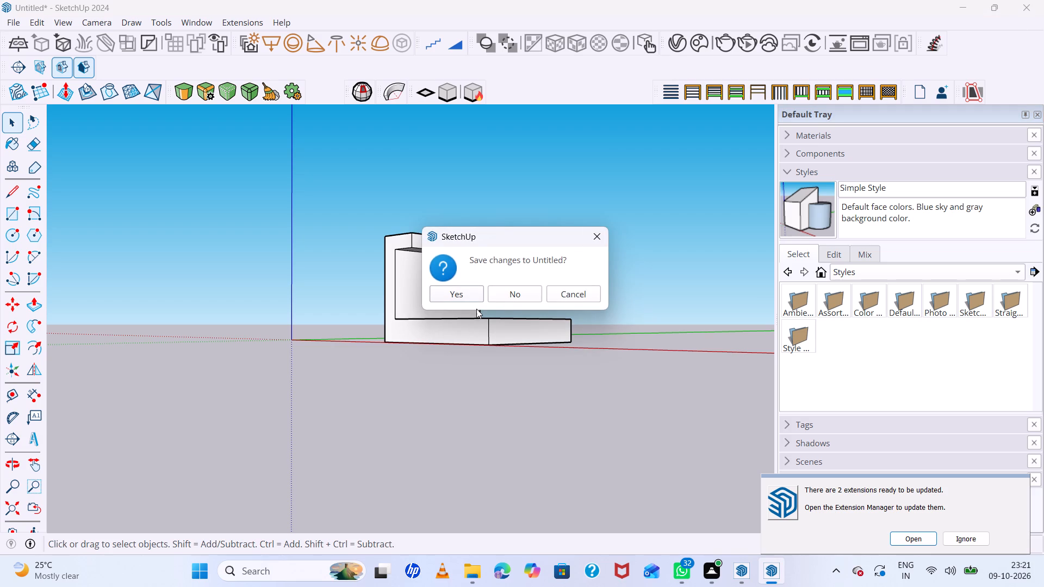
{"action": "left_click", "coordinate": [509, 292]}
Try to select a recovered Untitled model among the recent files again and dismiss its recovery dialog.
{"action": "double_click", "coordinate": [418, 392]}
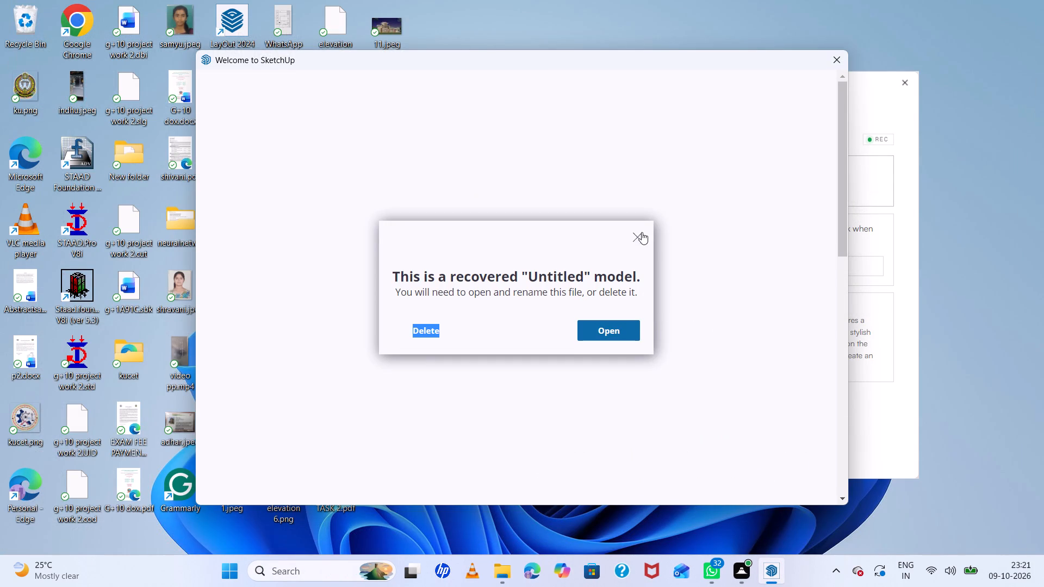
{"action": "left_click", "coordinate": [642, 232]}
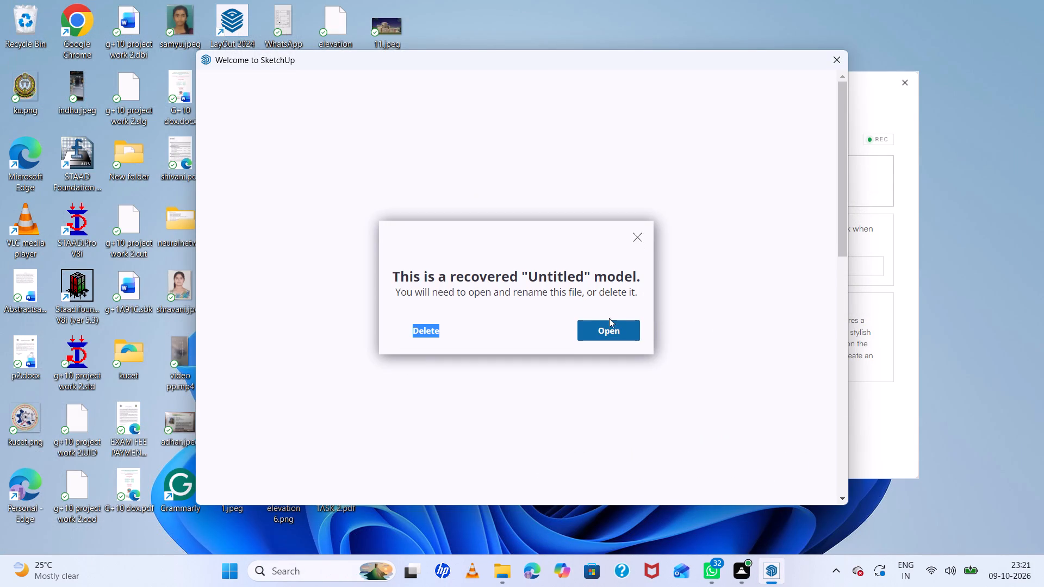
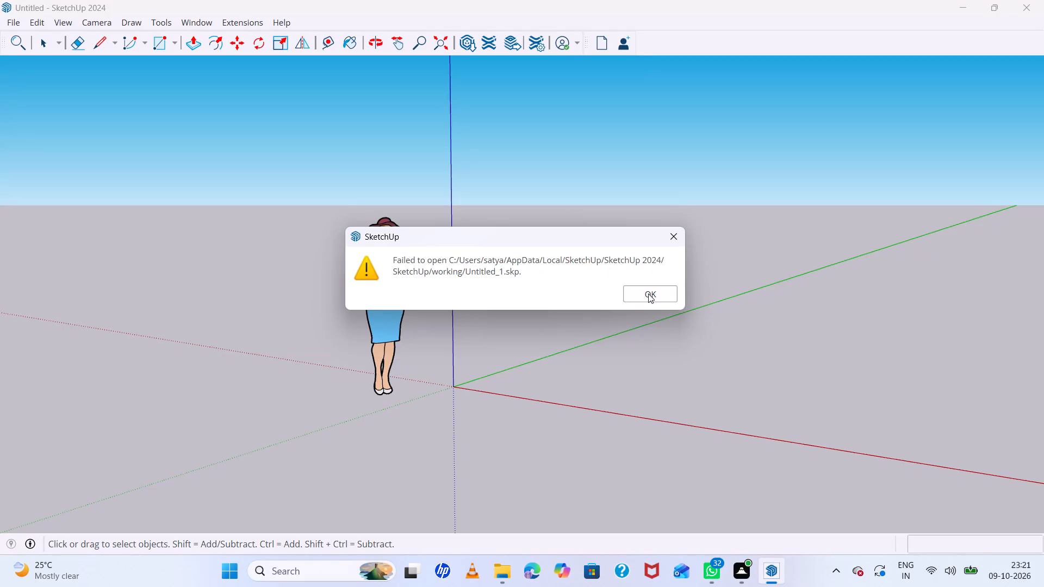
Dismiss the error dialog for the recovered Untitled_1.skp file and return to the blank model.
{"action": "left_click", "coordinate": [648, 293]}
{"action": "scroll", "coordinate": [396, 291], "scroll_direction": "down", "scroll_amount": 16}
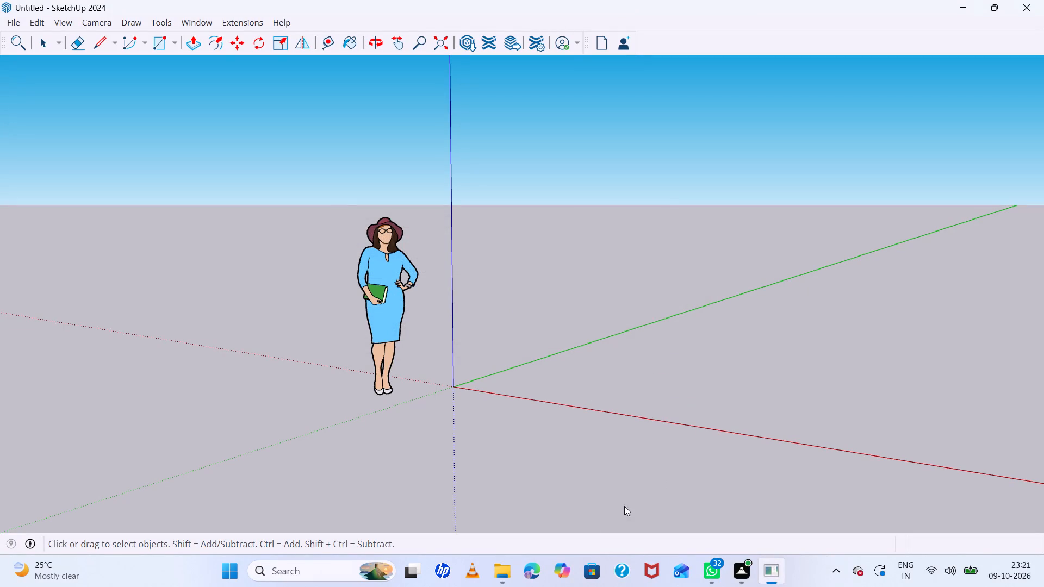
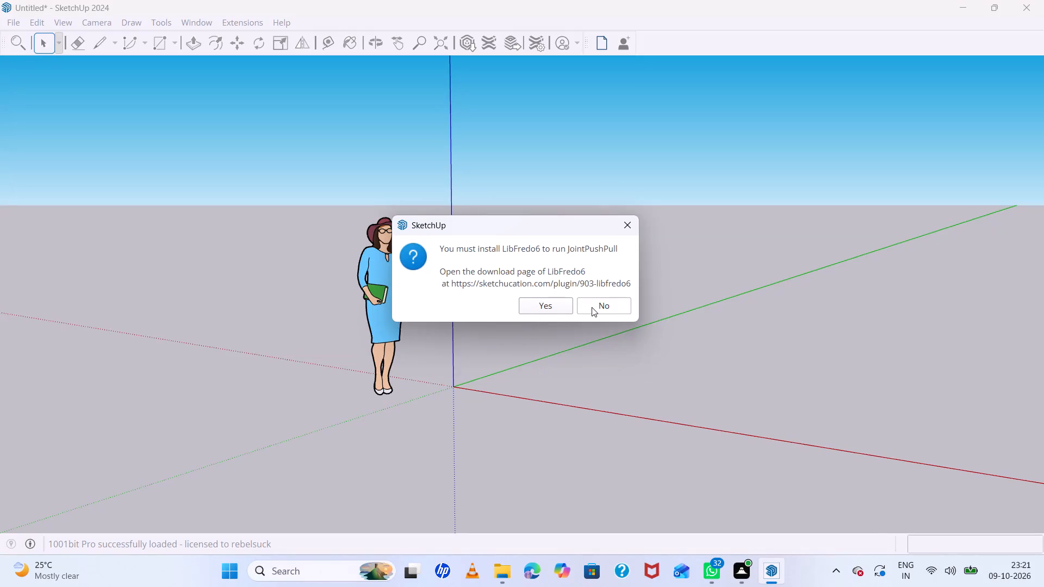
Decline opening the LibFredo6 download page for JointPushPull.
{"action": "left_click", "coordinate": [594, 305]}
Close the Default Tray and ignore the available extension updates.
{"action": "scroll", "coordinate": [148, 290], "scroll_direction": "down", "scroll_amount": 12}
{"action": "middle_click_drag", "start_coordinate": [194, 303], "coordinate": [351, 346]}
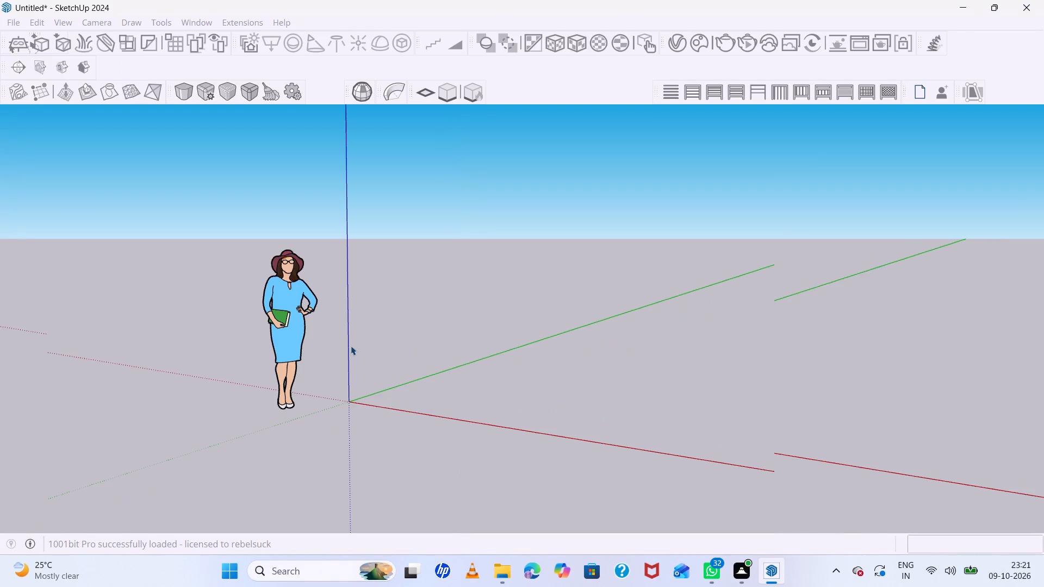
{"action": "middle_click_drag", "start_coordinate": [351, 346], "coordinate": [355, 340]}
{"action": "middle_click", "coordinate": [356, 339]}
{"action": "scroll", "coordinate": [350, 326], "scroll_direction": "up", "scroll_amount": 1}
{"action": "middle_click_drag", "start_coordinate": [349, 326], "coordinate": [401, 328]}
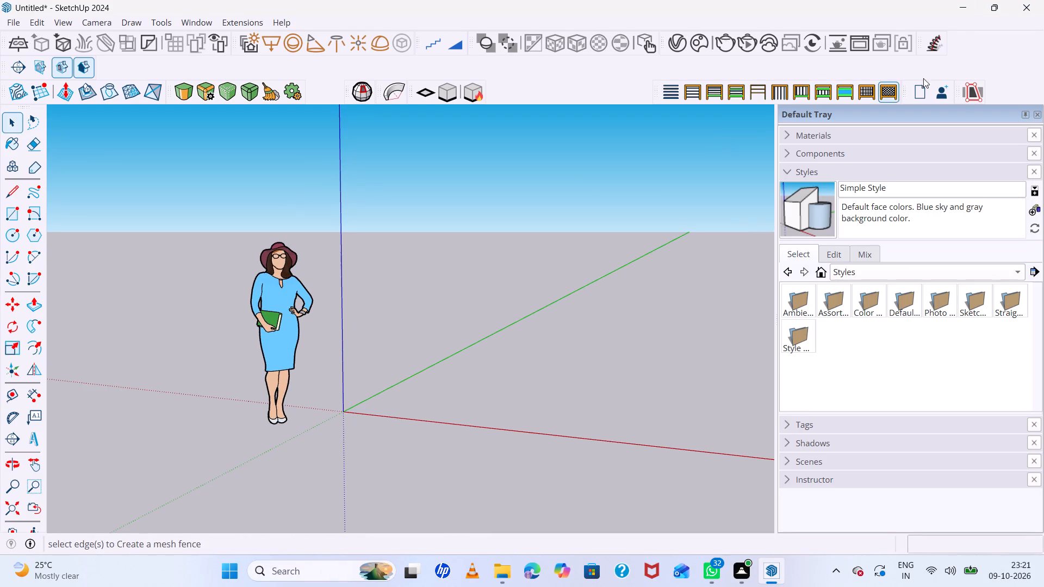
{"action": "left_click", "coordinate": [1031, 132]}
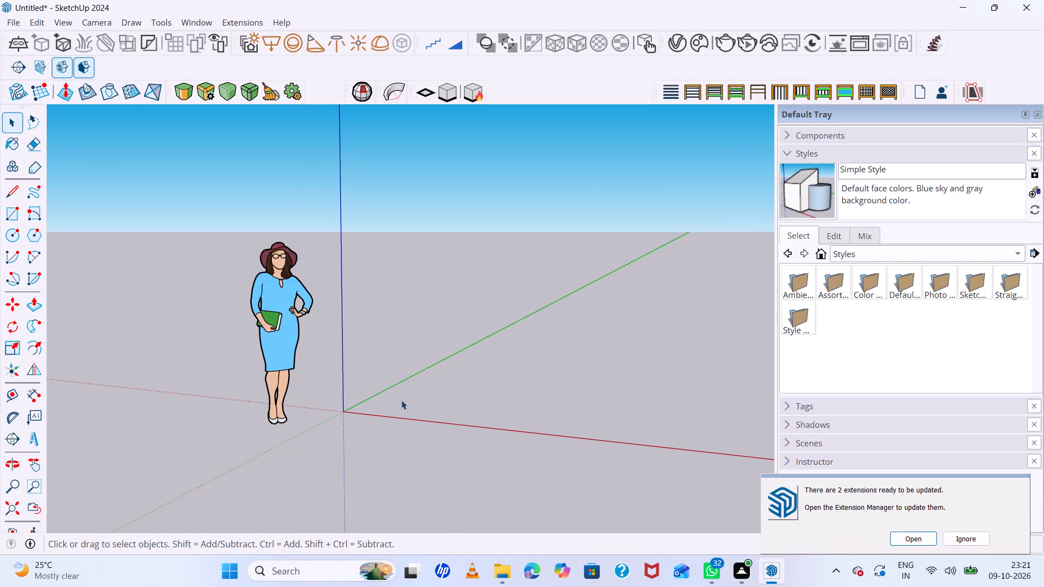
{"action": "left_click", "coordinate": [1039, 111]}
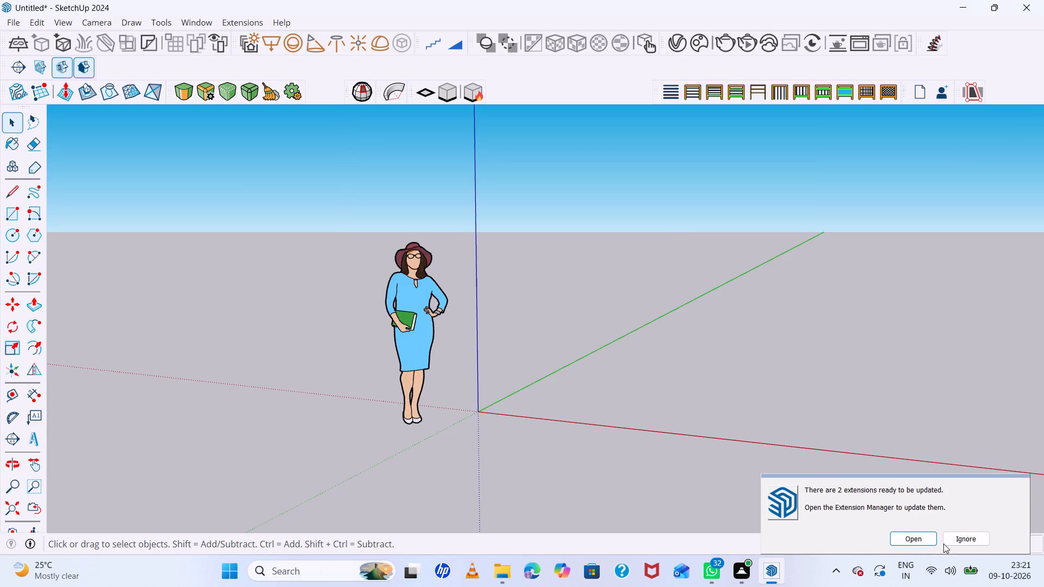
{"action": "left_click", "coordinate": [956, 539]}
Delete the default scale figure beside the origin.
{"action": "left_click", "coordinate": [407, 315]}
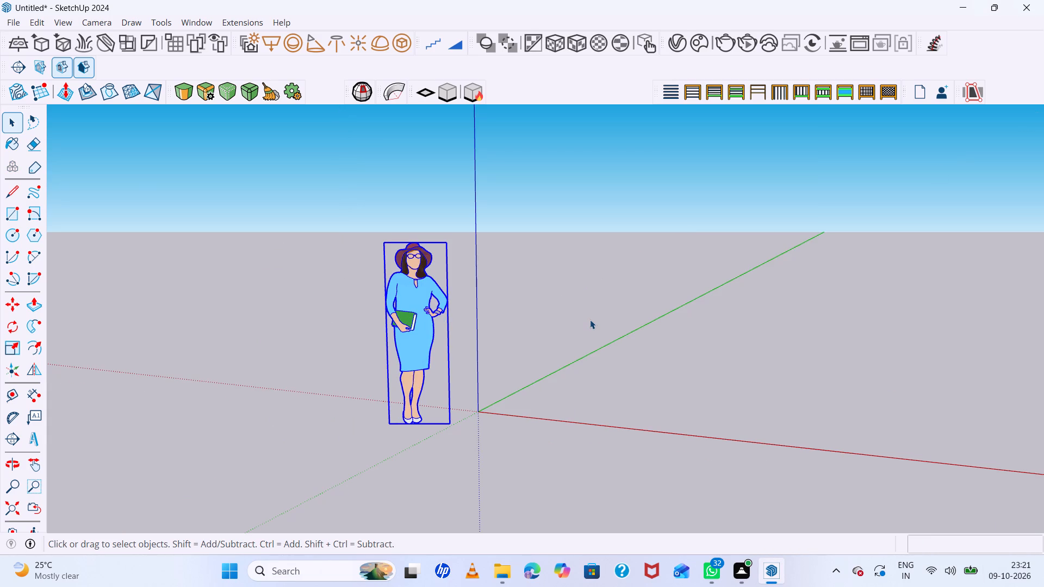
{"action": "key", "text": "Delete"}
Draw a flat rectangle about 3' 8" by 8' 5" on the ground near the origin, with the drawing plane locked to the blue axis.
{"action": "scroll", "coordinate": [494, 396], "scroll_direction": "down", "scroll_amount": 9}
{"action": "scroll", "coordinate": [426, 426], "scroll_direction": "down", "scroll_amount": 3}
{"action": "scroll", "coordinate": [576, 413], "scroll_direction": "up", "scroll_amount": 1}
{"action": "middle_click_drag", "start_coordinate": [576, 413], "coordinate": [678, 412]}
{"action": "middle_click", "coordinate": [678, 412]}
{"action": "scroll", "coordinate": [654, 414], "scroll_direction": "up", "scroll_amount": 4}
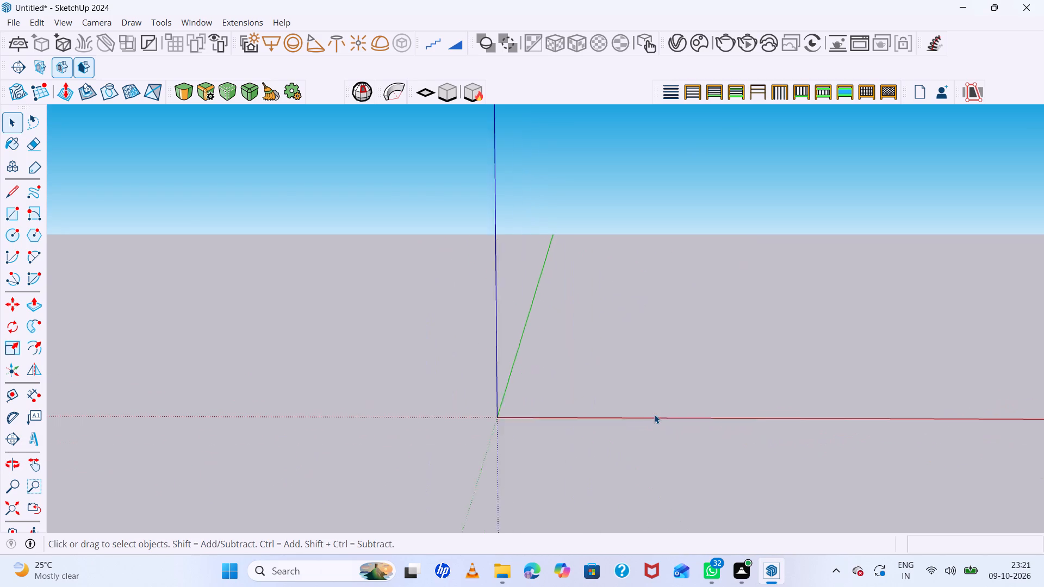
{"action": "key", "text": "r"}
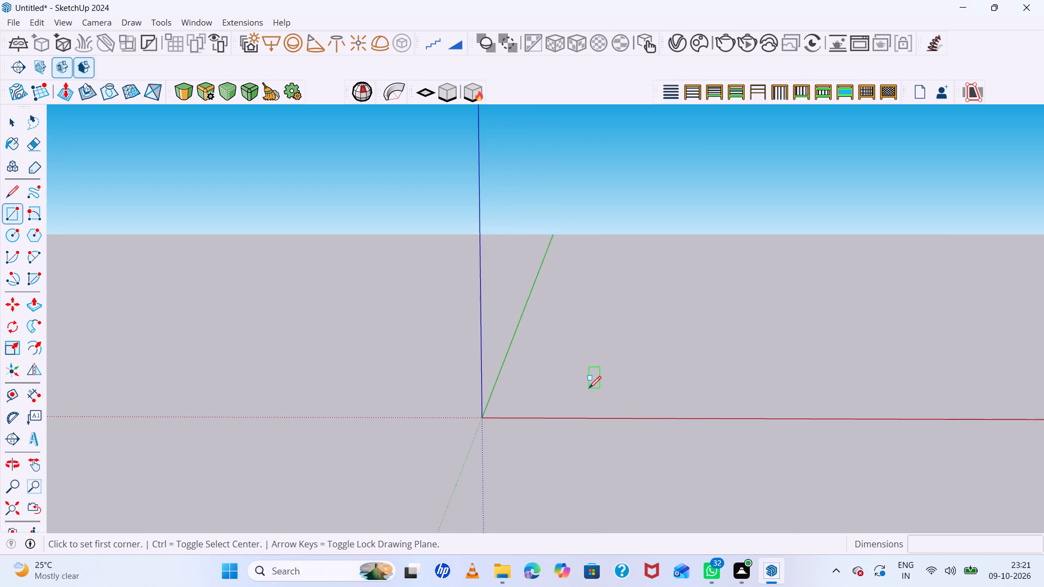
{"action": "key", "text": "Left"}
{"action": "key", "text": "Up"}
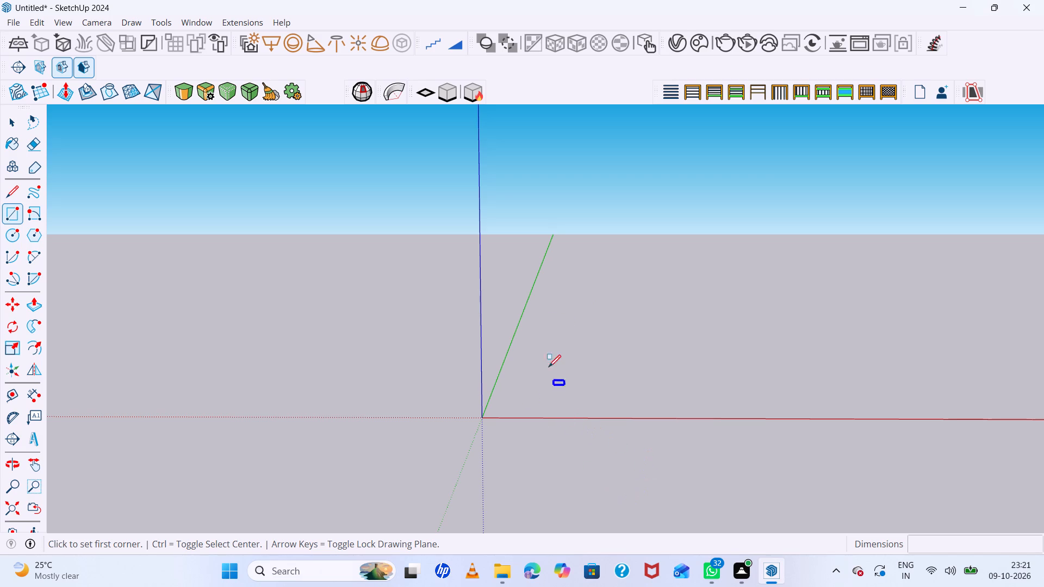
{"action": "left_click", "coordinate": [557, 371]}
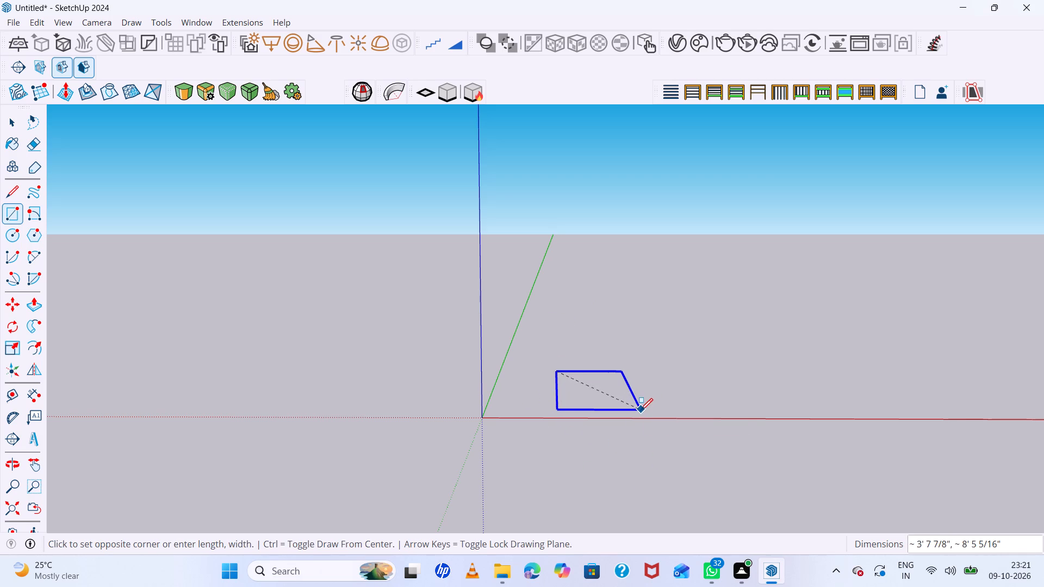
{"action": "left_click", "coordinate": [641, 410]}
Select the rectangle's face with its edges and make them a group.
{"action": "scroll", "coordinate": [588, 414], "scroll_direction": "up", "scroll_amount": 7}
{"action": "scroll", "coordinate": [632, 393], "scroll_direction": "up", "scroll_amount": 4}
{"action": "key", "text": "space"}
{"action": "left_click", "coordinate": [605, 367]}
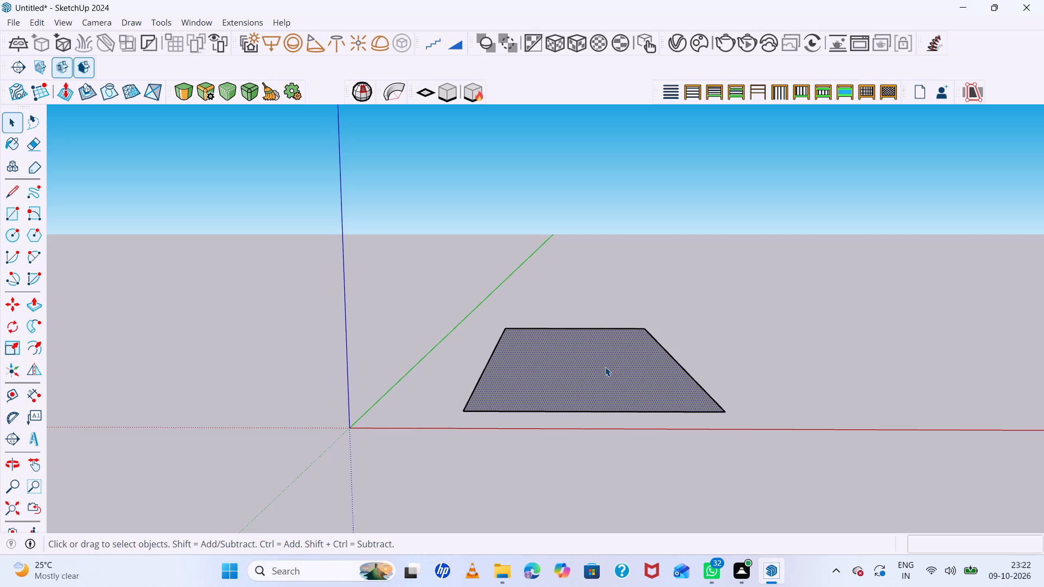
{"action": "right_click", "coordinate": [611, 369]}
{"action": "double_click", "coordinate": [575, 385]}
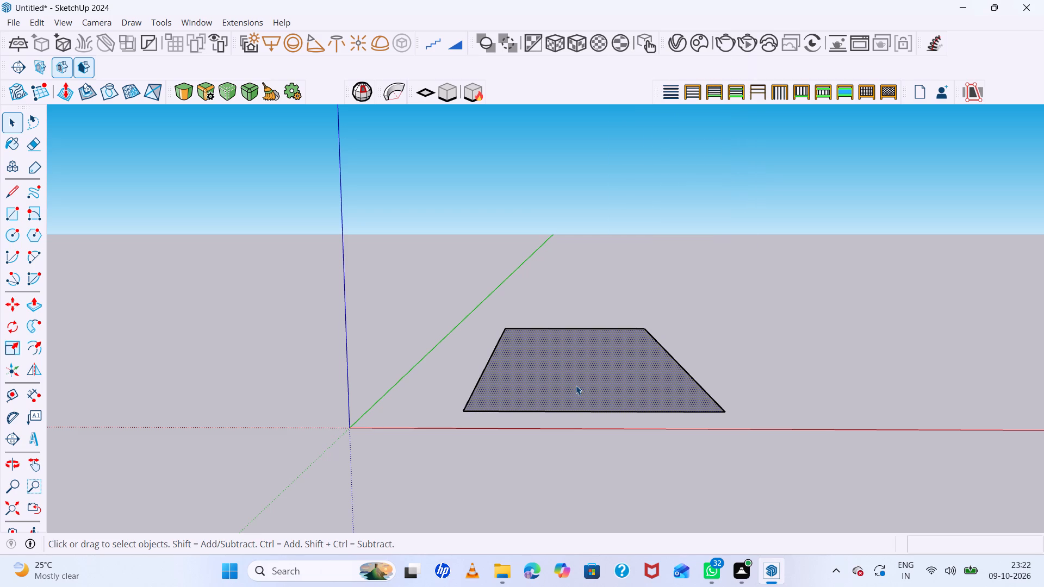
{"action": "triple_click", "coordinate": [579, 381]}
{"action": "right_click", "coordinate": [581, 381]}
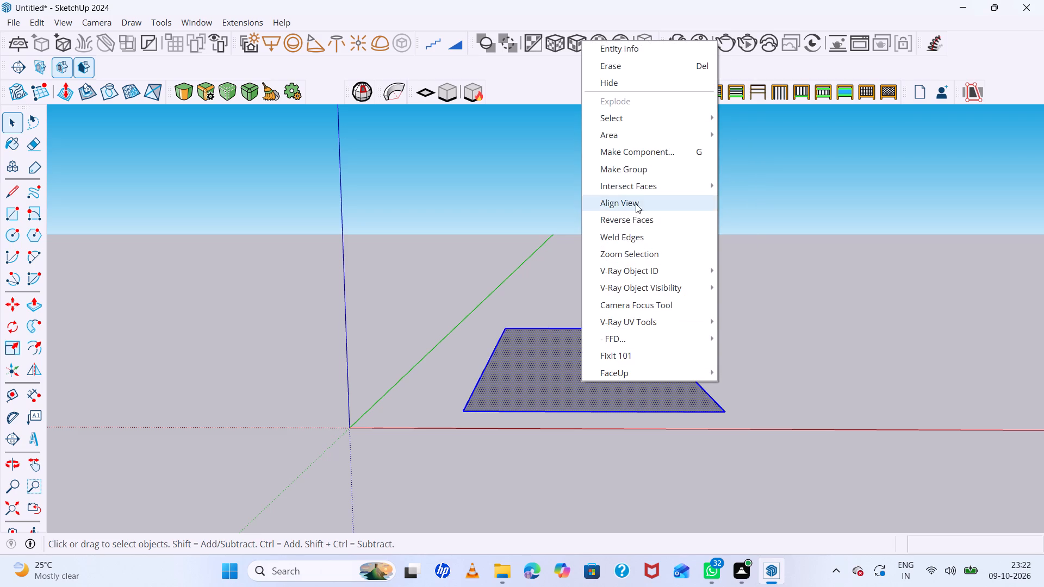
{"action": "left_click", "coordinate": [614, 172]}
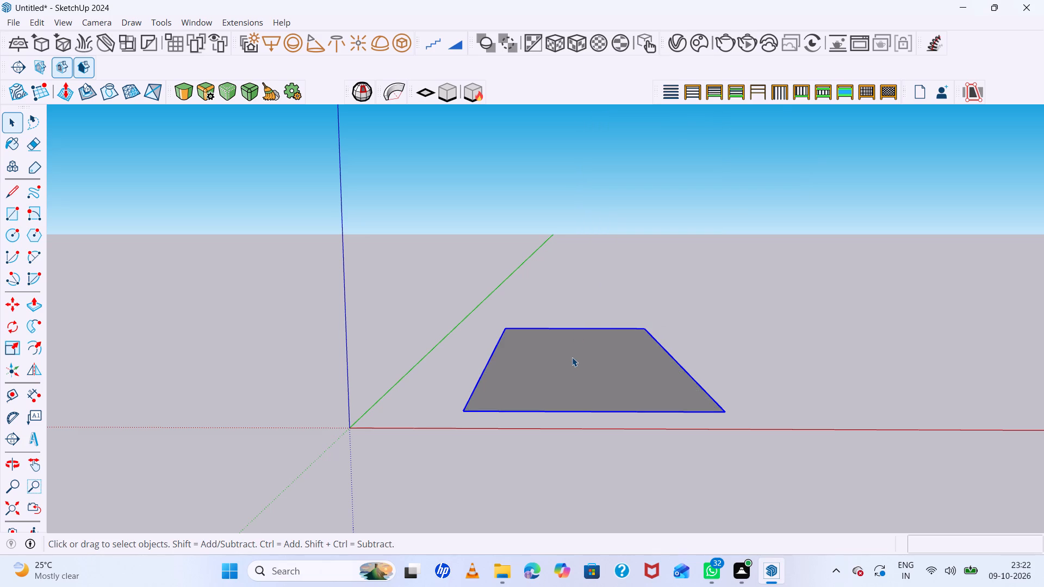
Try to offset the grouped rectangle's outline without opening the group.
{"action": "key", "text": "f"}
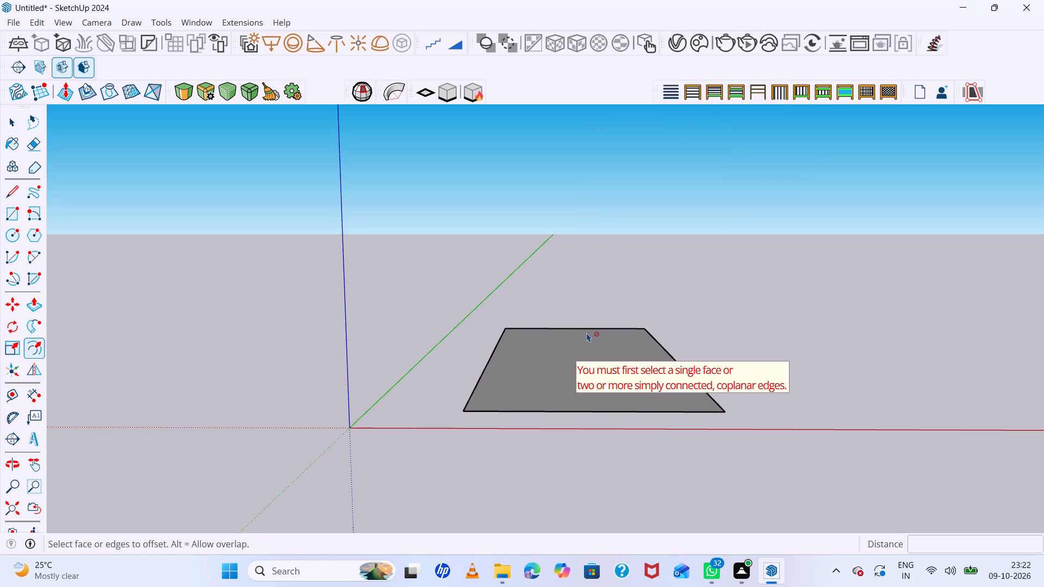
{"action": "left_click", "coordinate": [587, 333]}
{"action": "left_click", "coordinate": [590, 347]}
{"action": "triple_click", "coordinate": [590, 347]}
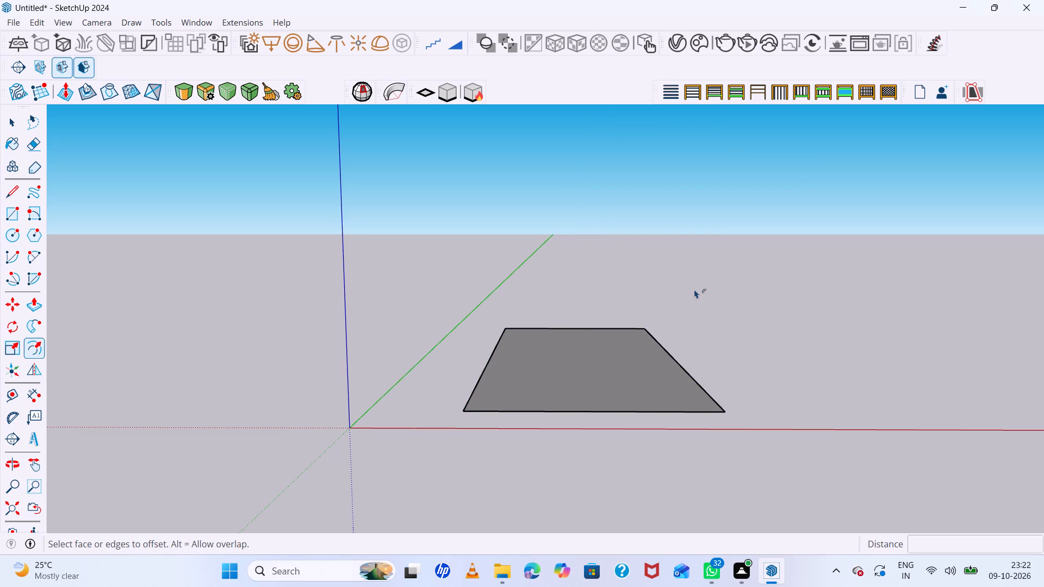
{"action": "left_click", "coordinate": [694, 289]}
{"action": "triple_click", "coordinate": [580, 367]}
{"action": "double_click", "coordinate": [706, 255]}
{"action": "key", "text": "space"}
Inside the rectangle group, offset the face's outline inward by about 4" for the wall thickness.
{"action": "double_click", "coordinate": [608, 342]}
{"action": "left_click", "coordinate": [605, 352]}
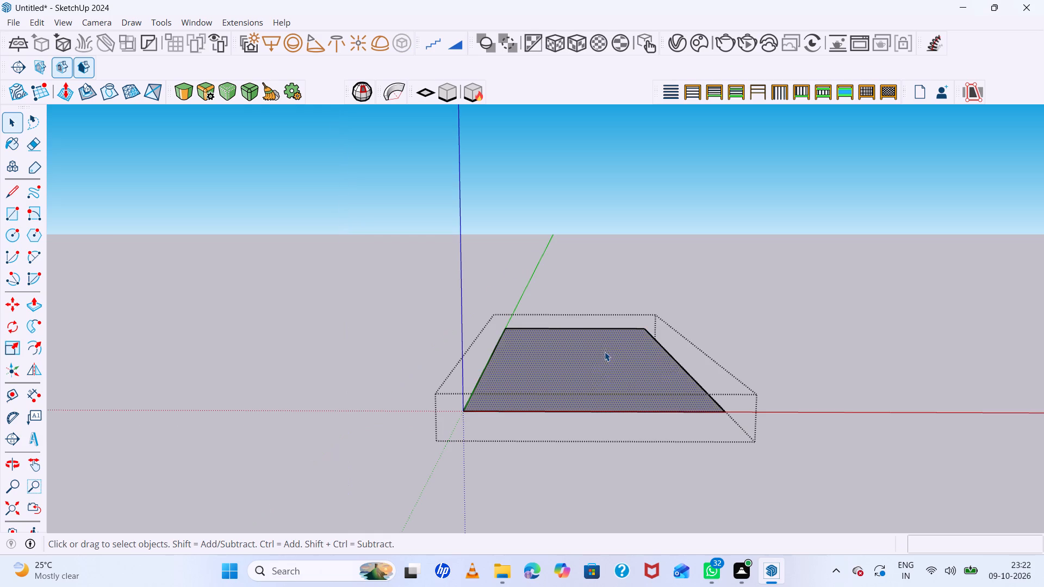
{"action": "key", "text": "f"}
{"action": "left_click", "coordinate": [582, 333]}
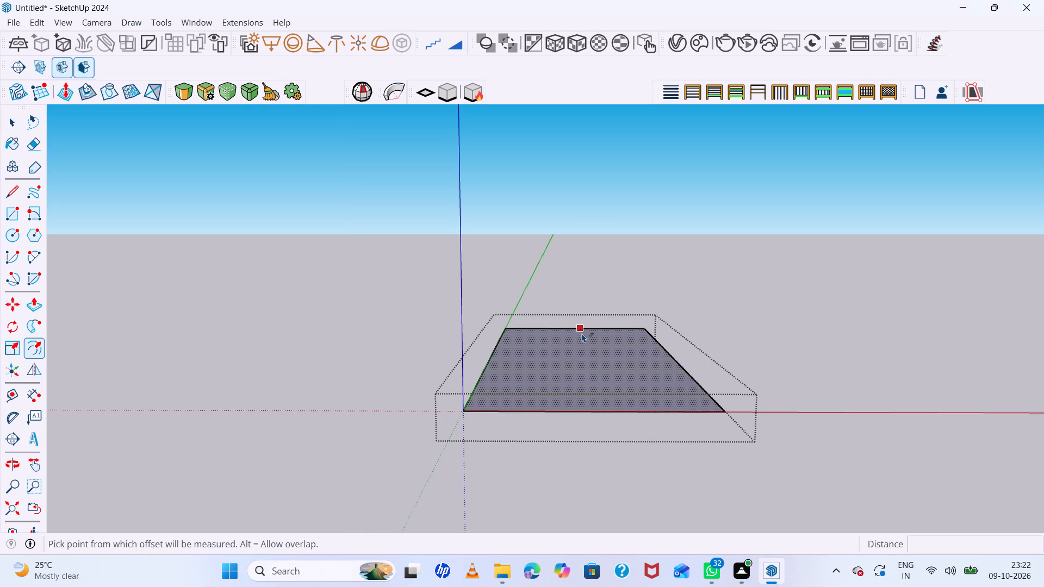
{"action": "scroll", "coordinate": [645, 387], "scroll_direction": "down", "scroll_amount": 8}
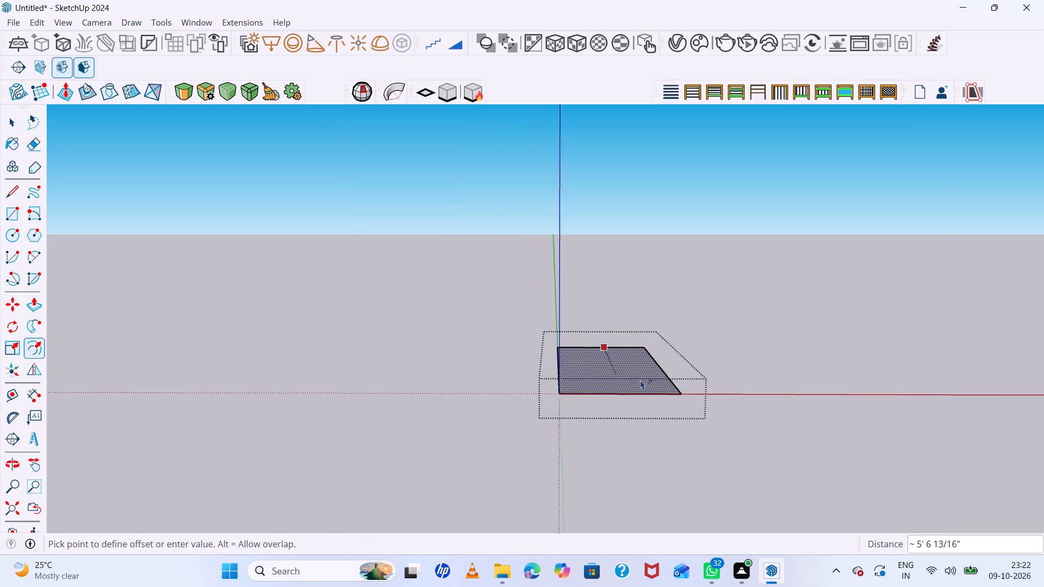
{"action": "scroll", "coordinate": [669, 378], "scroll_direction": "up", "scroll_amount": 5}
{"action": "scroll", "coordinate": [575, 378], "scroll_direction": "up", "scroll_amount": 4}
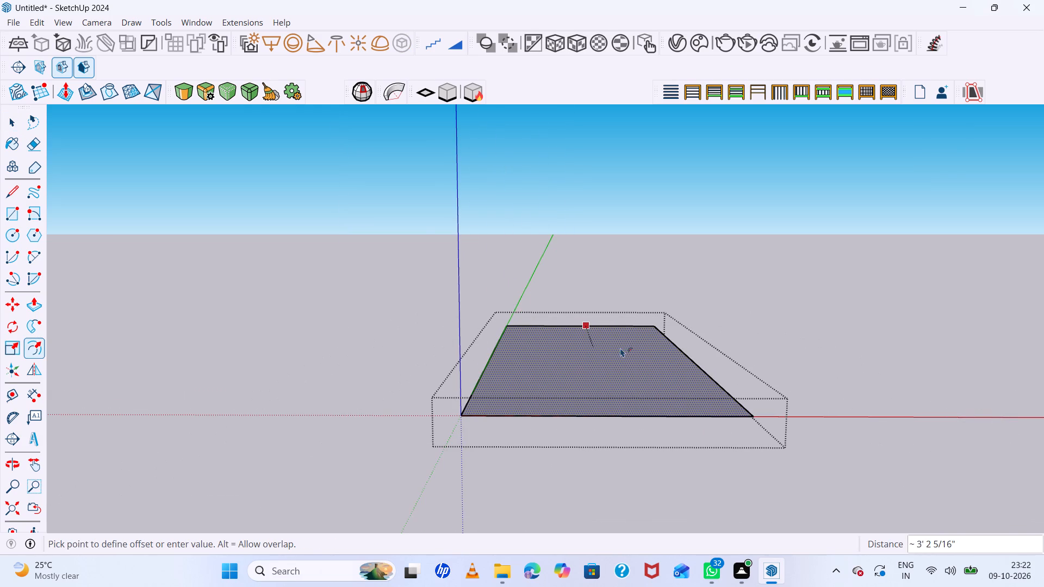
{"action": "scroll", "coordinate": [619, 342], "scroll_direction": "up", "scroll_amount": 1}
{"action": "middle_click_drag", "start_coordinate": [636, 347], "coordinate": [625, 435]}
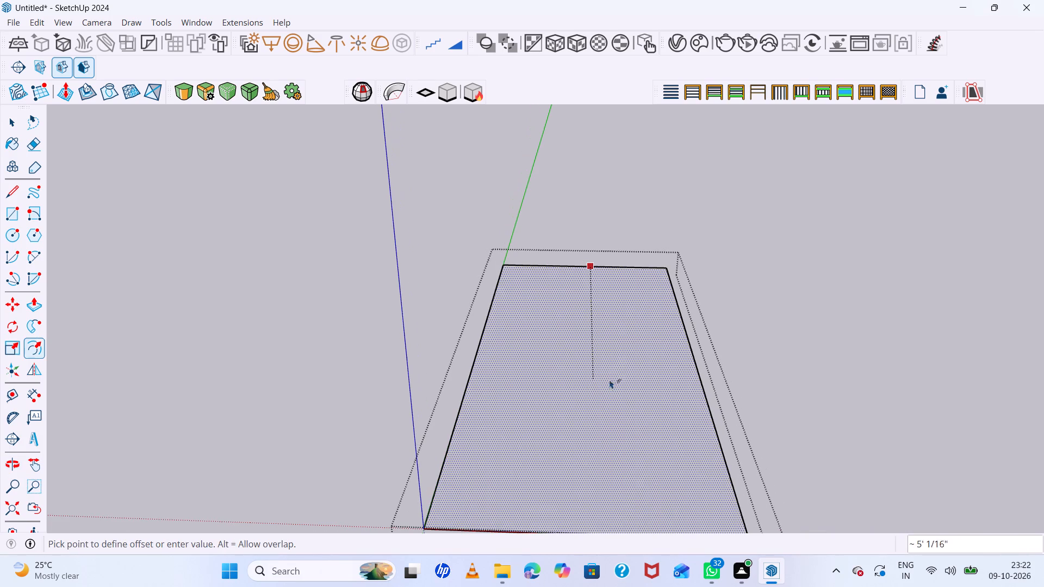
{"action": "scroll", "coordinate": [644, 316], "scroll_direction": "down", "scroll_amount": 10}
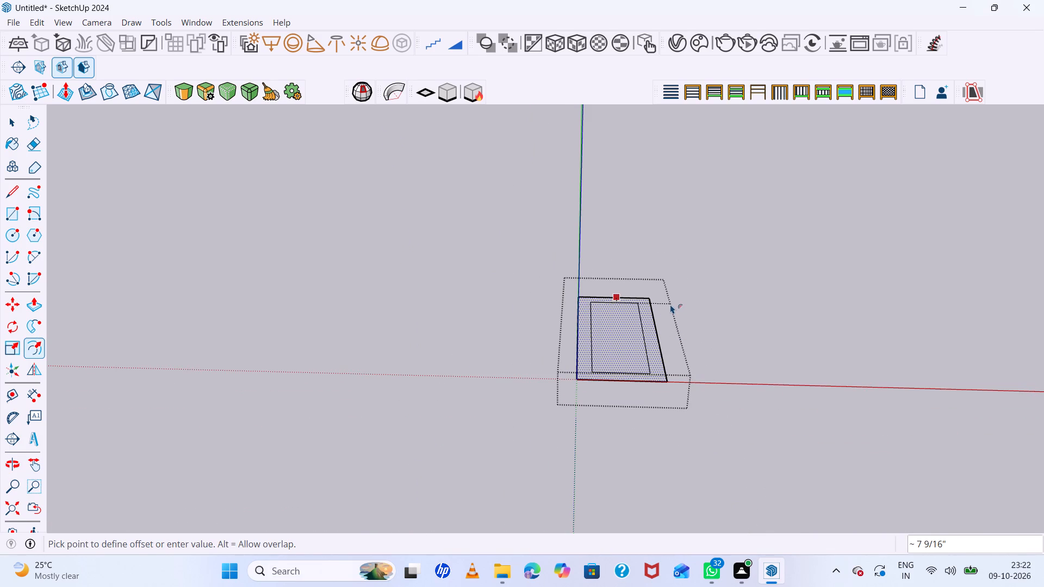
{"action": "scroll", "coordinate": [663, 303], "scroll_direction": "up", "scroll_amount": 3}
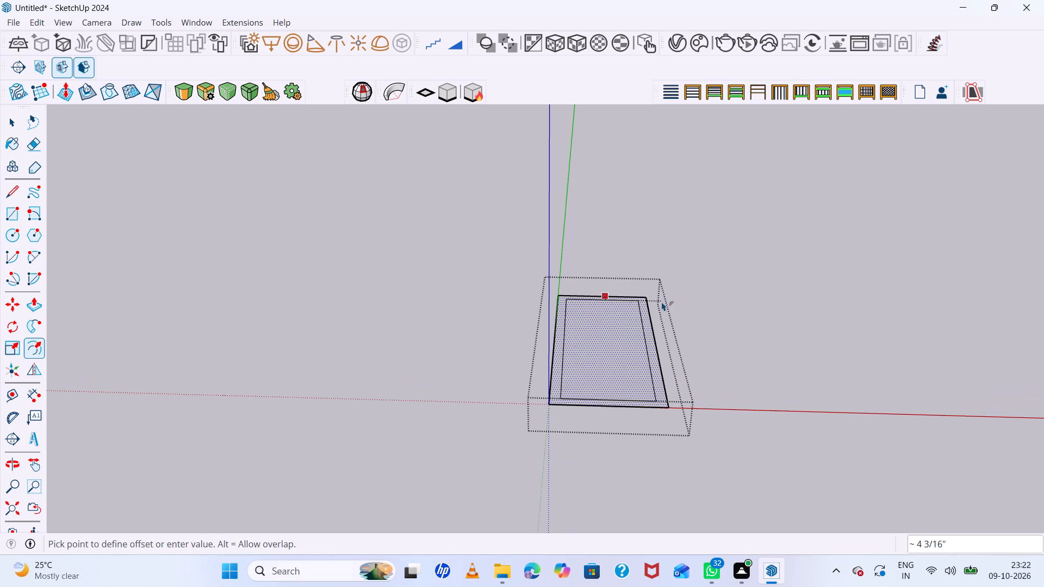
{"action": "left_click", "coordinate": [662, 302]}
{"action": "scroll", "coordinate": [667, 389], "scroll_direction": "up", "scroll_amount": 5}
{"action": "key", "text": "space"}
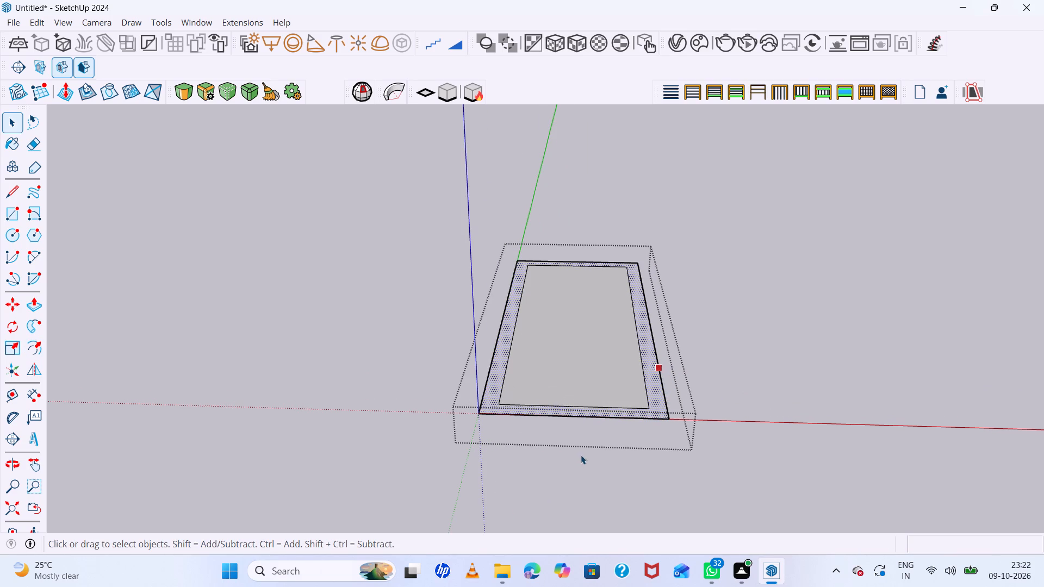
Move the inner outline's front edge onto the outer front edge, leaving a U-shaped wall strip.
{"action": "scroll", "coordinate": [583, 443], "scroll_direction": "up", "scroll_amount": 4}
{"action": "left_click", "coordinate": [630, 391]}
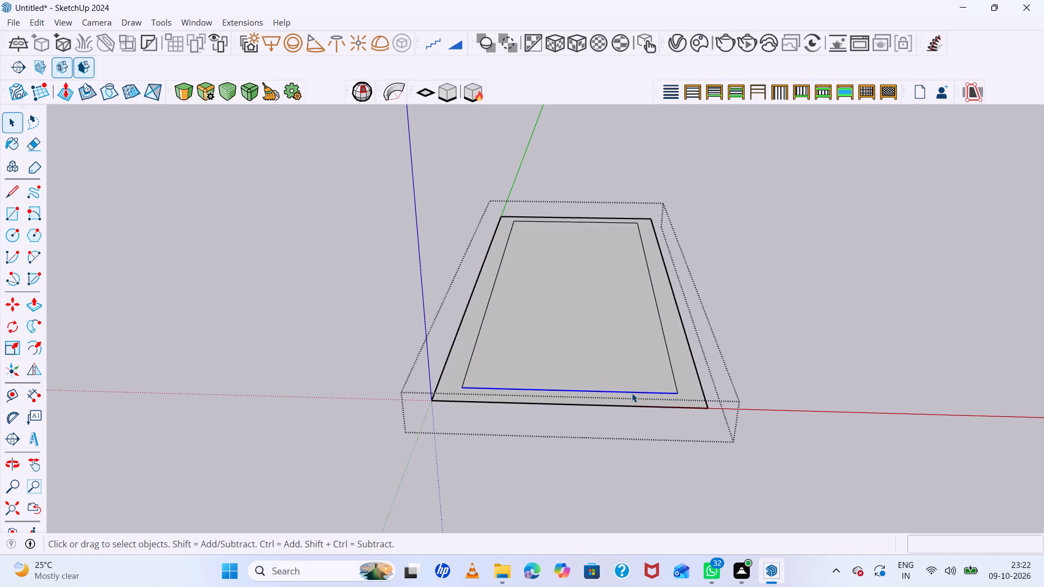
{"action": "key", "text": "m"}
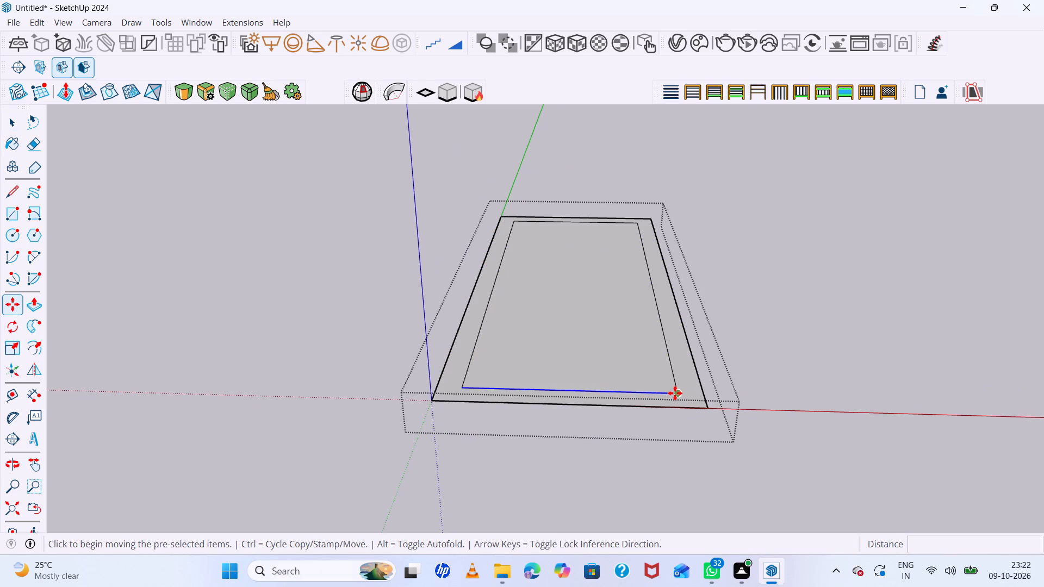
{"action": "left_click", "coordinate": [675, 393]}
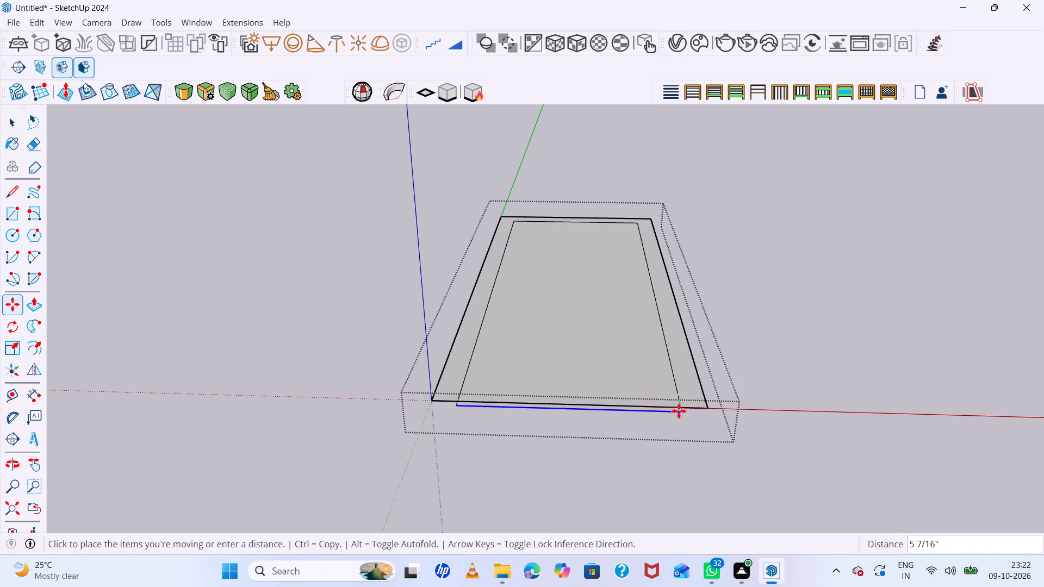
{"action": "left_click", "coordinate": [679, 407]}
{"action": "key", "text": "space"}
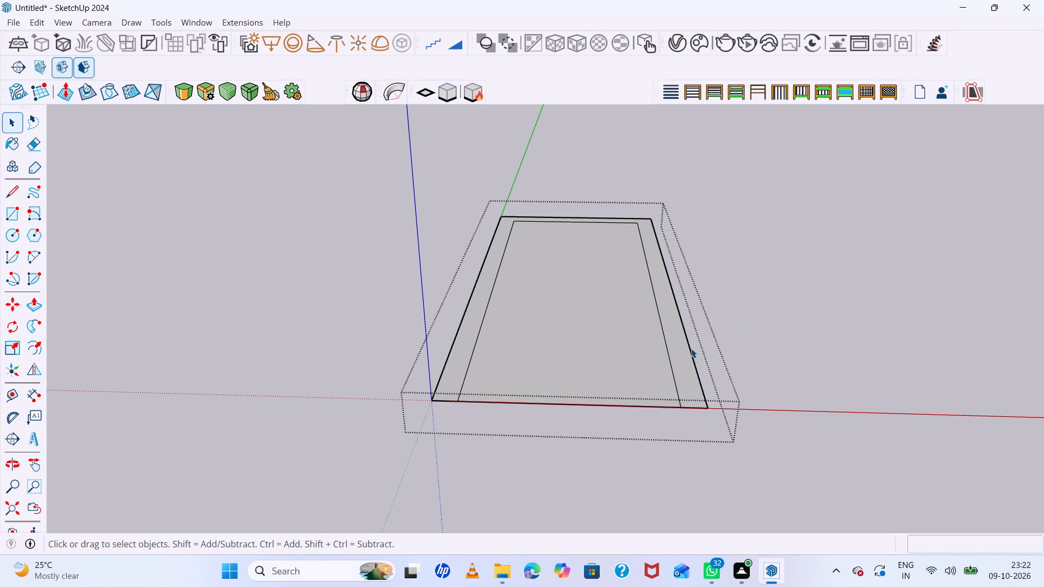
Push/Pull the U-shaped wall face up about 3' 5" and leave the group.
{"action": "left_click", "coordinate": [691, 349]}
{"action": "double_click", "coordinate": [670, 351]}
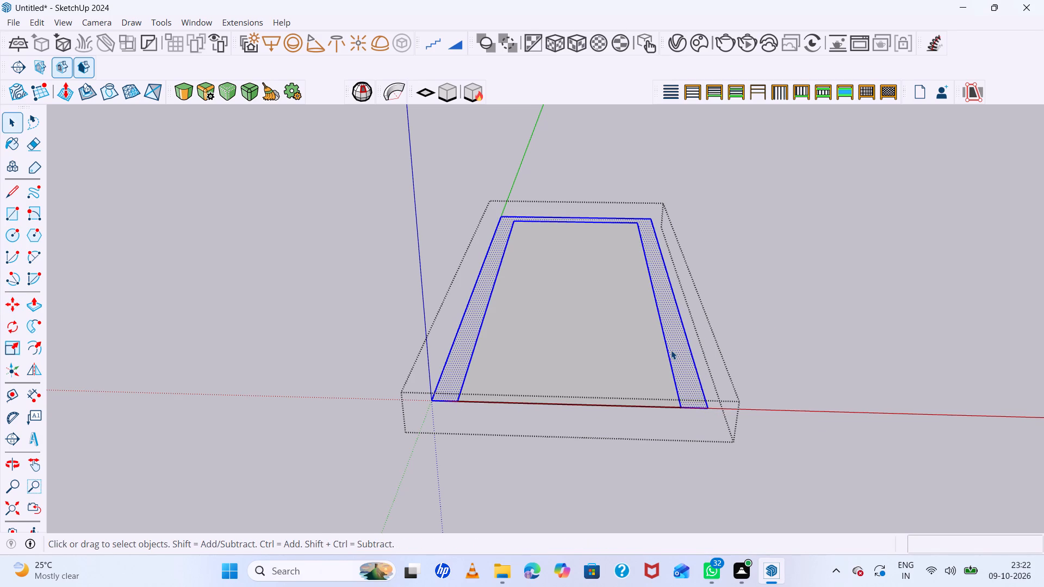
{"action": "key", "text": "p"}
{"action": "left_click", "coordinate": [686, 351]}
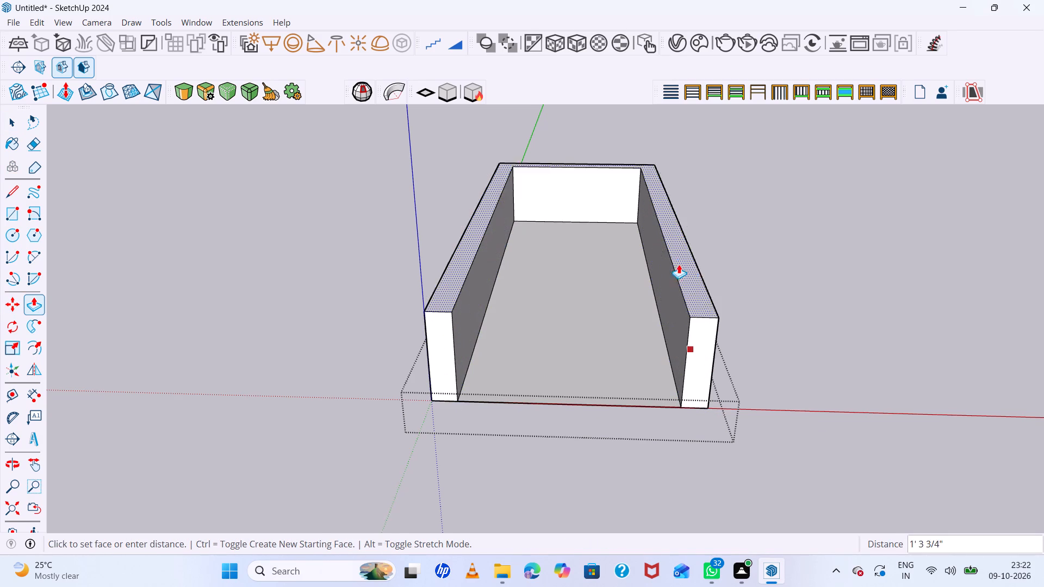
{"action": "scroll", "coordinate": [656, 236], "scroll_direction": "down", "scroll_amount": 10}
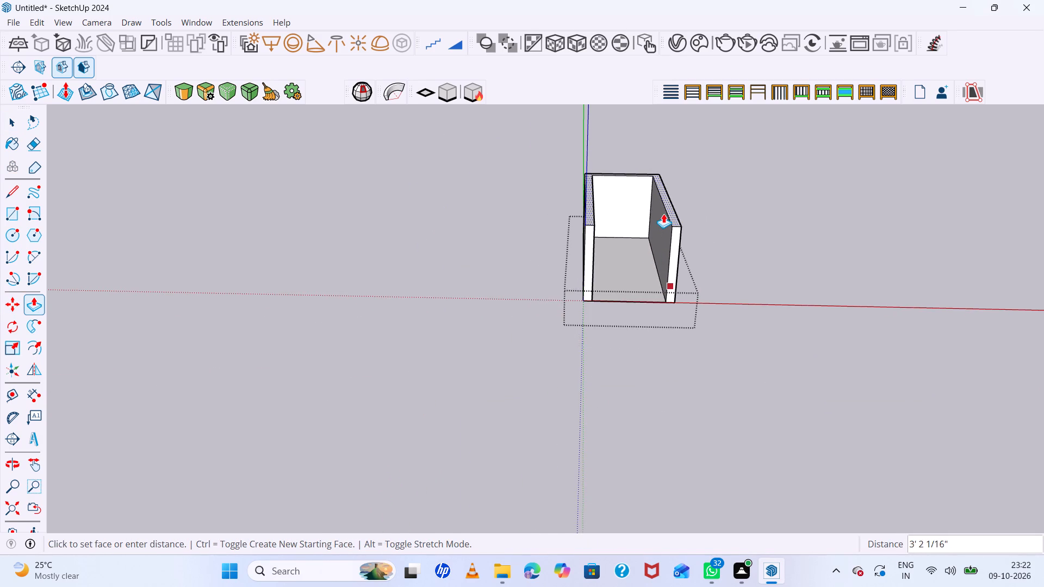
{"action": "left_click", "coordinate": [669, 209]}
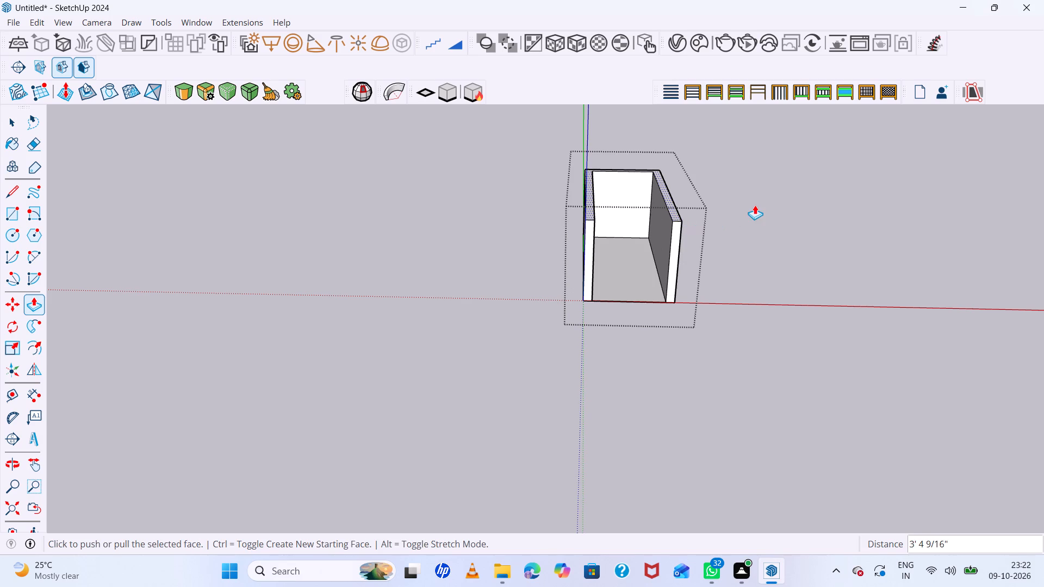
{"action": "key", "text": "space"}
{"action": "left_click", "coordinate": [761, 193]}
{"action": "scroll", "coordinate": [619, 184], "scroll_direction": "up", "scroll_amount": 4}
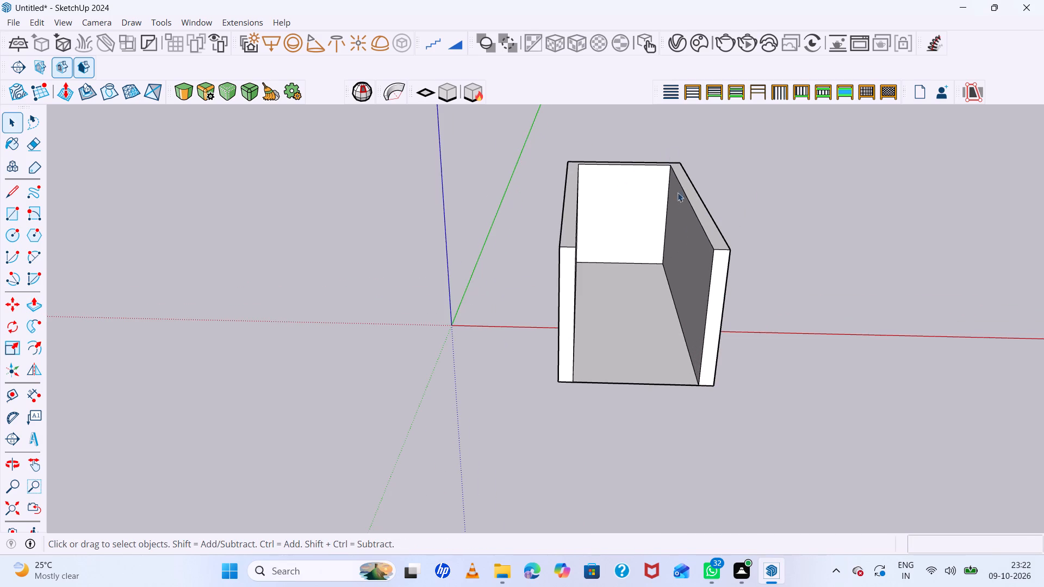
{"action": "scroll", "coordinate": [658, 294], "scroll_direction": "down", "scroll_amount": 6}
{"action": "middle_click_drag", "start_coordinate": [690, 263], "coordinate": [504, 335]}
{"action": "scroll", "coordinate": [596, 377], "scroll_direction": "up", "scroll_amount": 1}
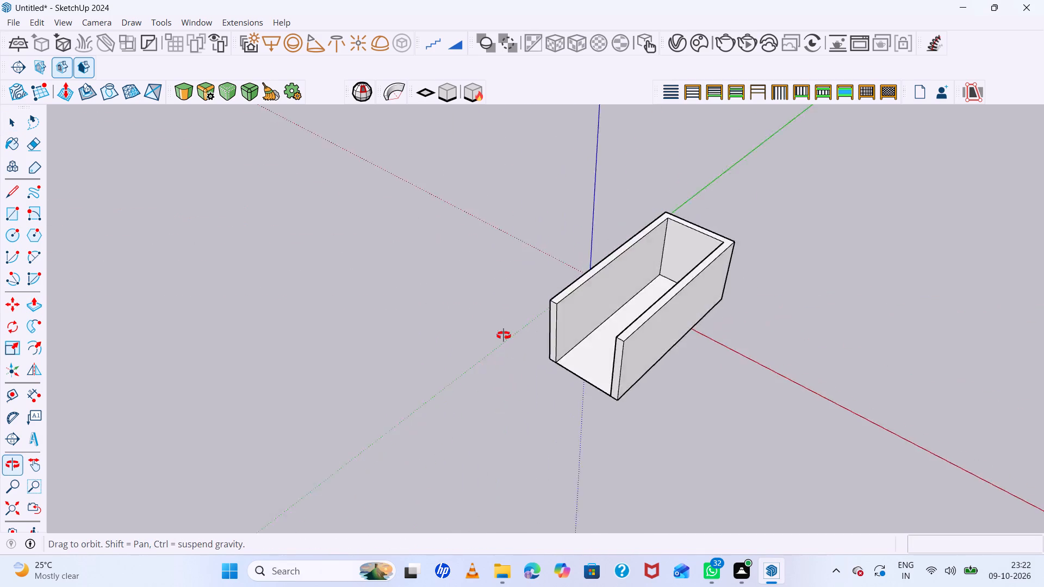
Scale the U-shaped room group horizontally to about 1.2 along the red axis and 0.6 along the green axis.
{"action": "middle_click_drag", "start_coordinate": [504, 335], "coordinate": [817, 330]}
{"action": "scroll", "coordinate": [480, 266], "scroll_direction": "up", "scroll_amount": 1}
{"action": "left_click_drag", "start_coordinate": [733, 151], "coordinate": [519, 283]}
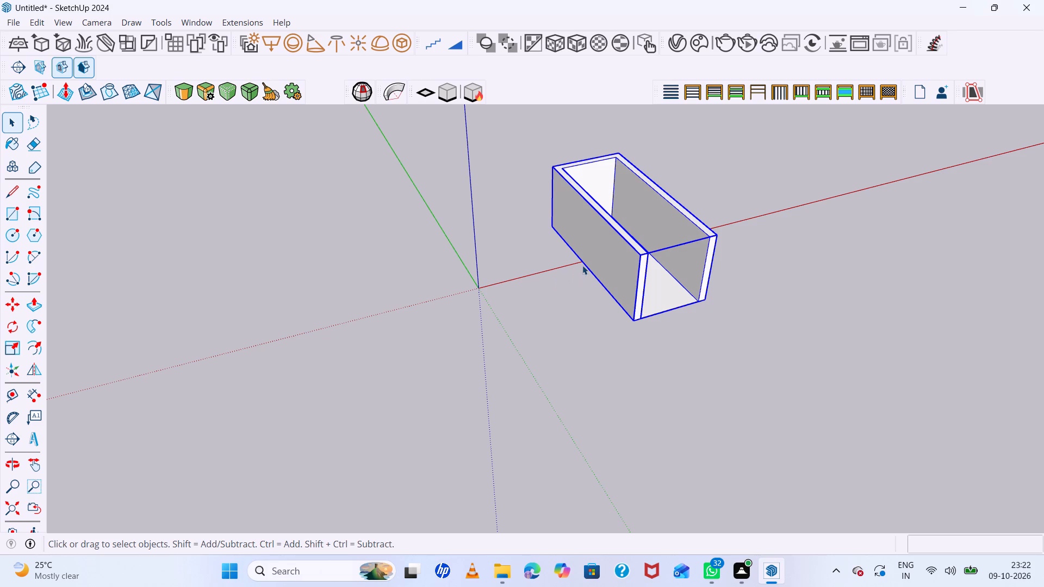
{"action": "key", "text": "s"}
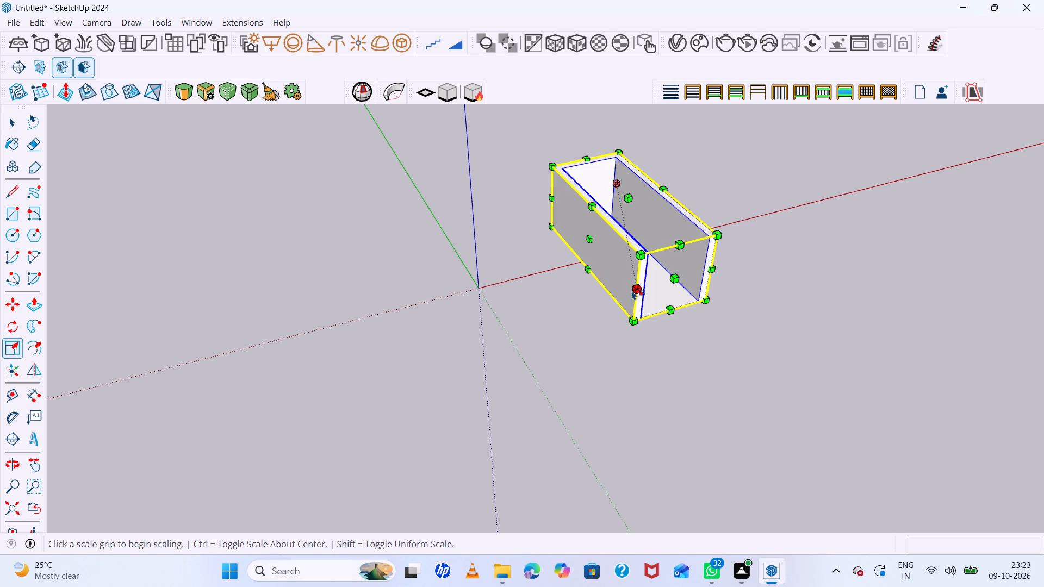
{"action": "left_click_drag", "start_coordinate": [637, 288], "coordinate": [599, 264]}
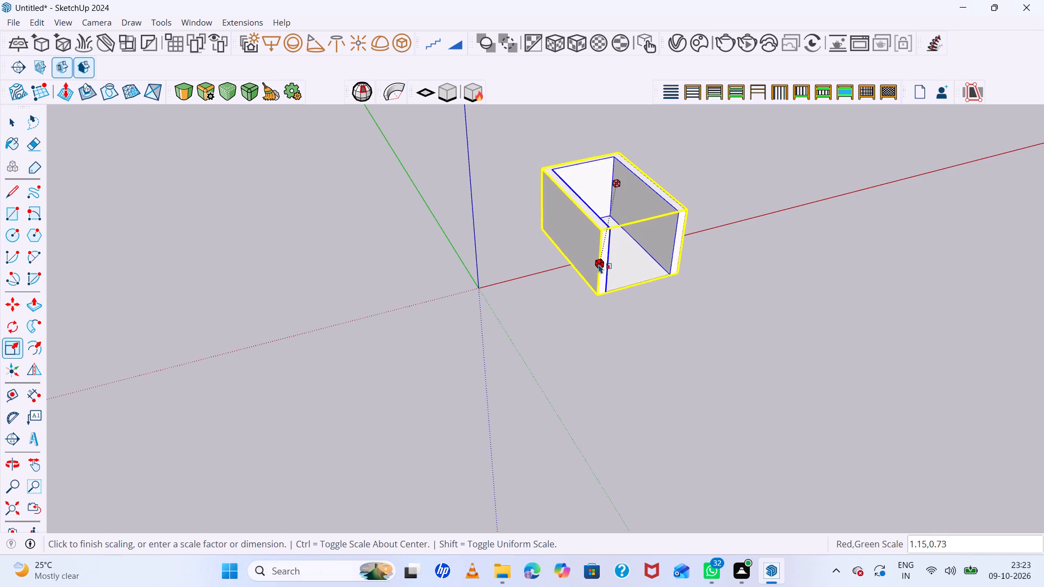
{"action": "left_click_drag", "start_coordinate": [599, 264], "coordinate": [580, 250]}
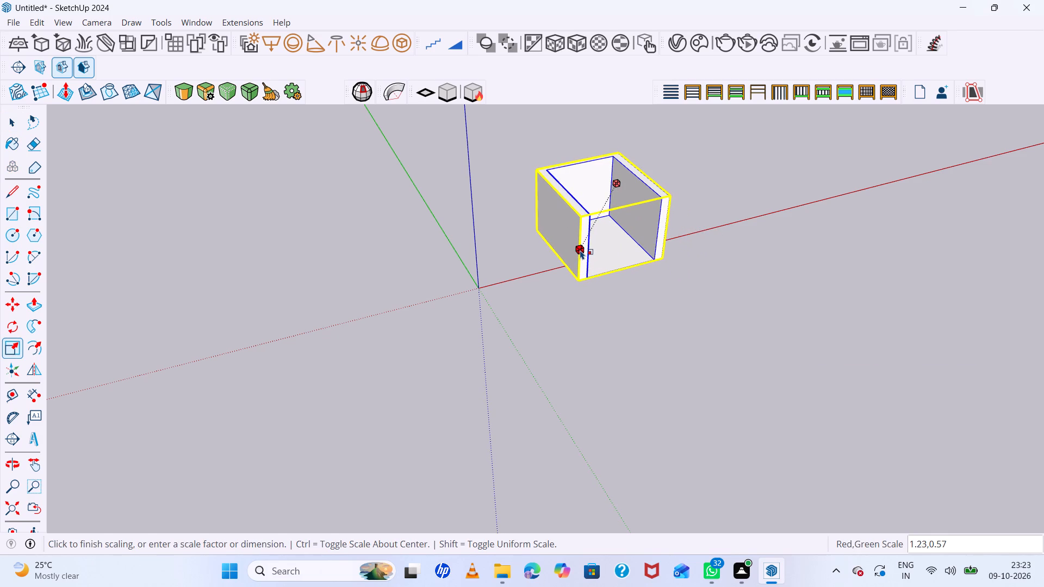
{"action": "left_click_drag", "start_coordinate": [580, 250], "coordinate": [582, 253]}
{"action": "key", "text": "space"}
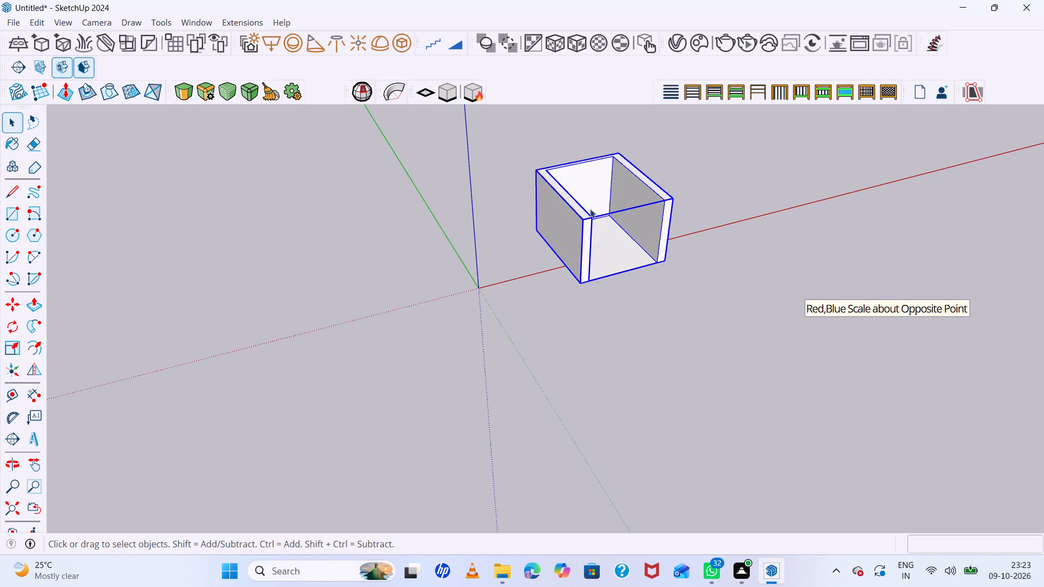
Move the room group about 3' 7" toward the origin, using its front bottom corner as the base point.
{"action": "key", "text": "m"}
{"action": "left_click", "coordinate": [582, 279]}
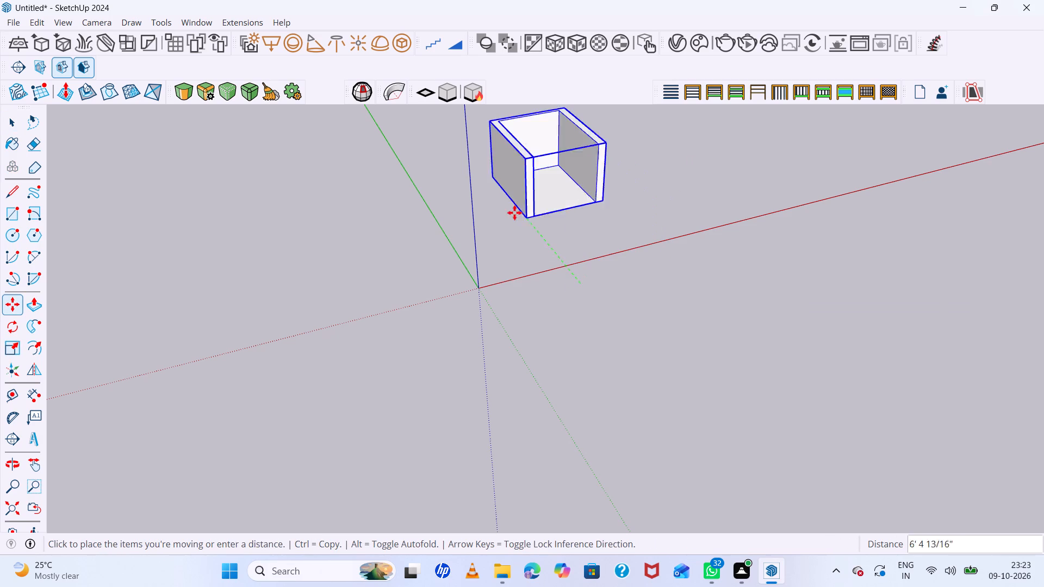
{"action": "scroll", "coordinate": [524, 247], "scroll_direction": "up", "scroll_amount": 11}
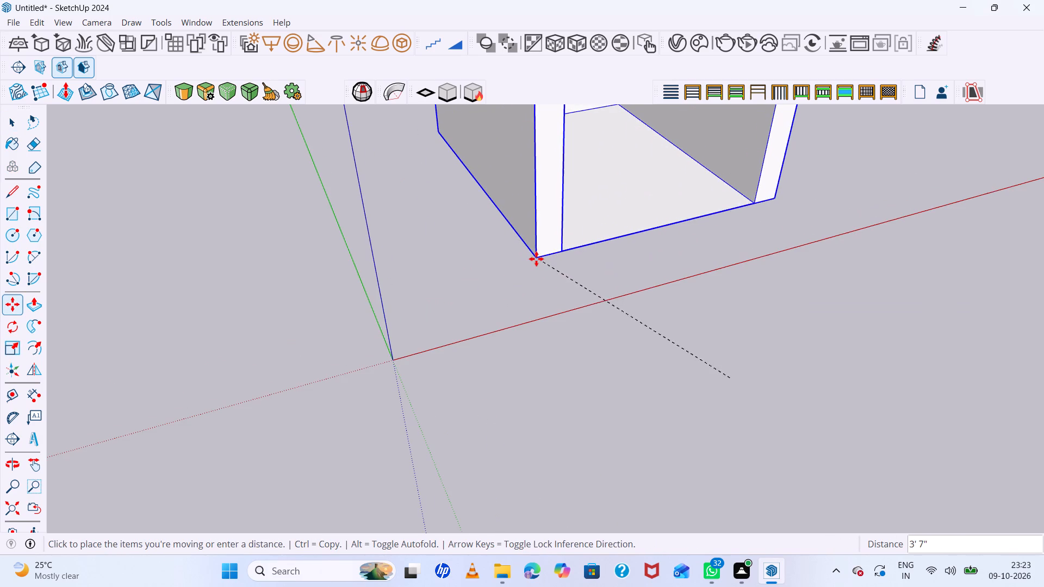
{"action": "left_click", "coordinate": [534, 258]}
Lower the room group vertically along the blue axis by about 2' 3", moving it from its front bottom corner.
{"action": "scroll", "coordinate": [452, 250], "scroll_direction": "down", "scroll_amount": 10}
{"action": "middle_click_drag", "start_coordinate": [448, 154], "coordinate": [427, 133]}
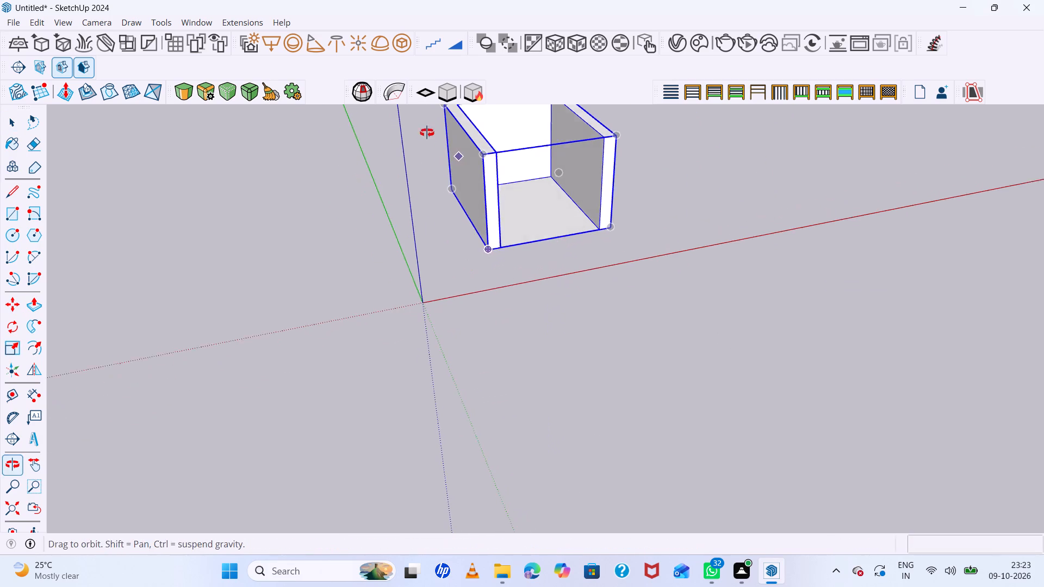
{"action": "middle_click_drag", "start_coordinate": [427, 133], "coordinate": [427, 131]}
{"action": "scroll", "coordinate": [386, 65], "scroll_direction": "down", "scroll_amount": 1}
{"action": "scroll", "coordinate": [474, 199], "scroll_direction": "down", "scroll_amount": 11}
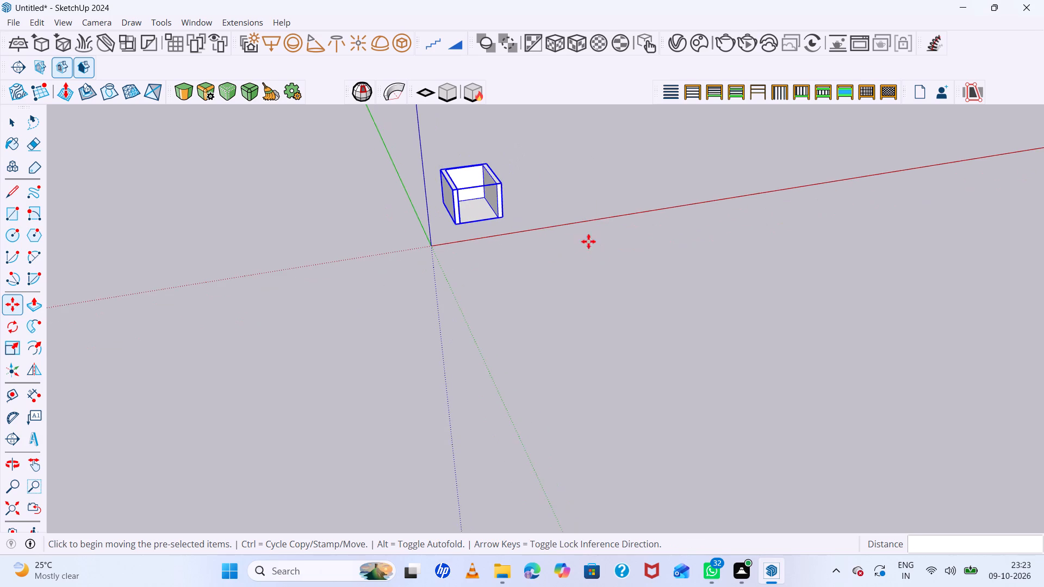
{"action": "middle_click_drag", "start_coordinate": [502, 201], "coordinate": [417, 45]}
{"action": "scroll", "coordinate": [519, 299], "scroll_direction": "up", "scroll_amount": 4}
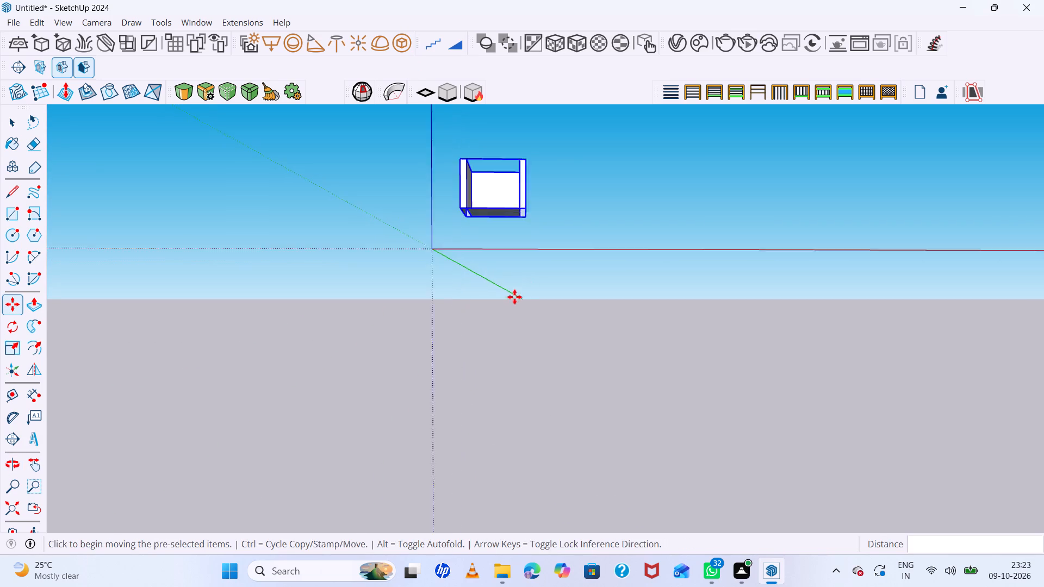
{"action": "scroll", "coordinate": [514, 297], "scroll_direction": "up", "scroll_amount": 1}
{"action": "middle_click_drag", "start_coordinate": [525, 265], "coordinate": [558, 340]}
{"action": "scroll", "coordinate": [536, 288], "scroll_direction": "up", "scroll_amount": 2}
{"action": "scroll", "coordinate": [450, 229], "scroll_direction": "up", "scroll_amount": 3}
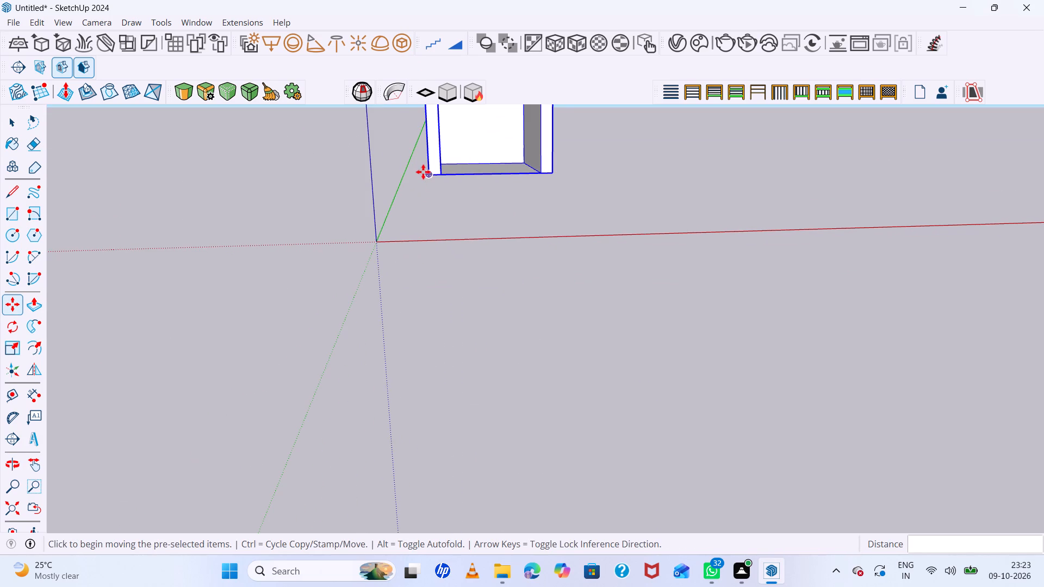
{"action": "left_click", "coordinate": [430, 172]}
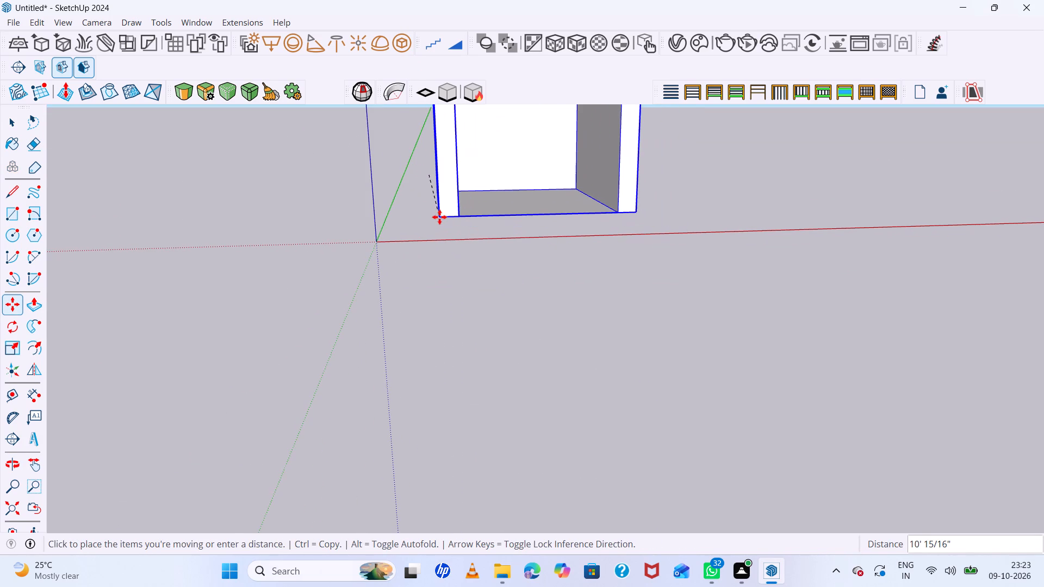
{"action": "key", "text": "Down"}
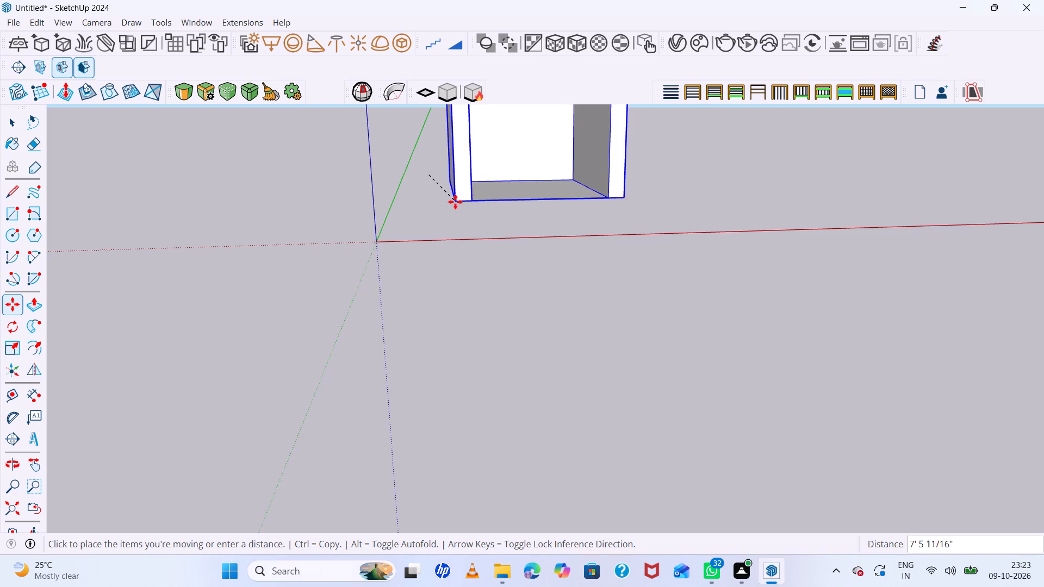
{"action": "key", "text": "Up"}
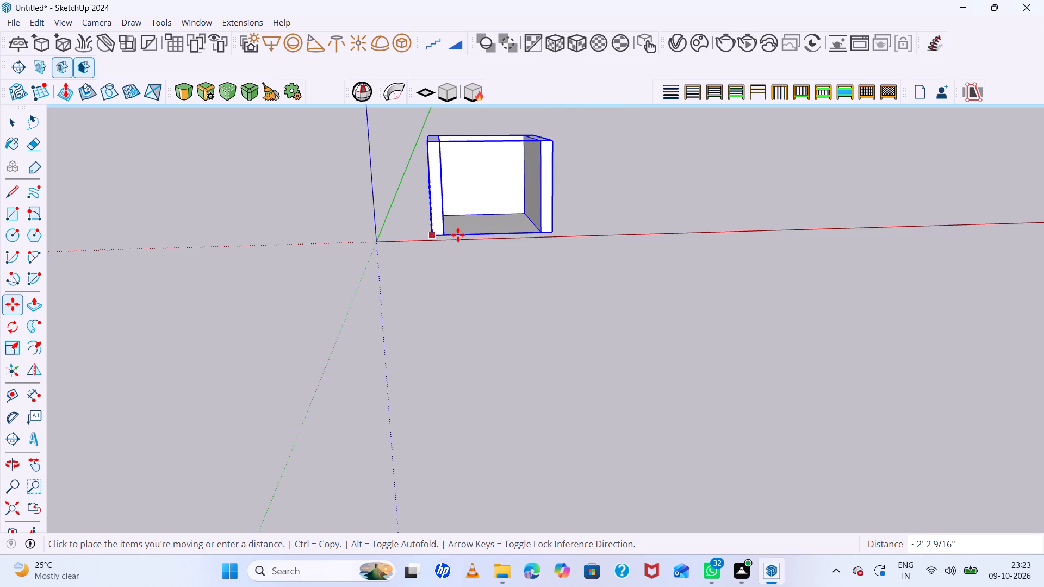
{"action": "left_click", "coordinate": [458, 235]}
{"action": "key", "text": "space"}
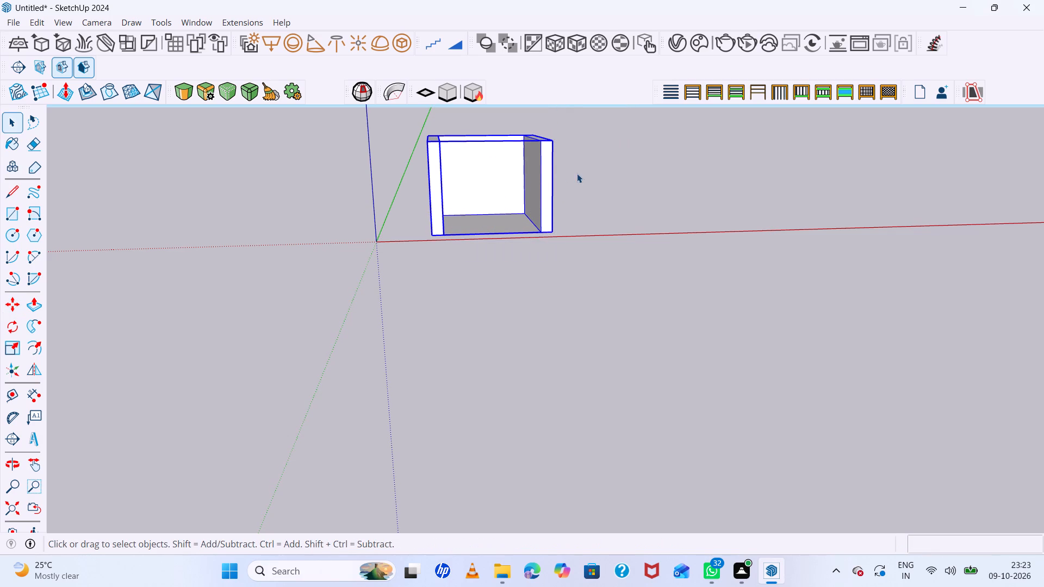
{"action": "left_click", "coordinate": [578, 173]}
Examine the room group from above, below and the front to check its position relative to the axes.
{"action": "scroll", "coordinate": [476, 214], "scroll_direction": "down", "scroll_amount": 10}
{"action": "middle_click_drag", "start_coordinate": [452, 289], "coordinate": [437, 296]}
{"action": "scroll", "coordinate": [438, 296], "scroll_direction": "up", "scroll_amount": 1}
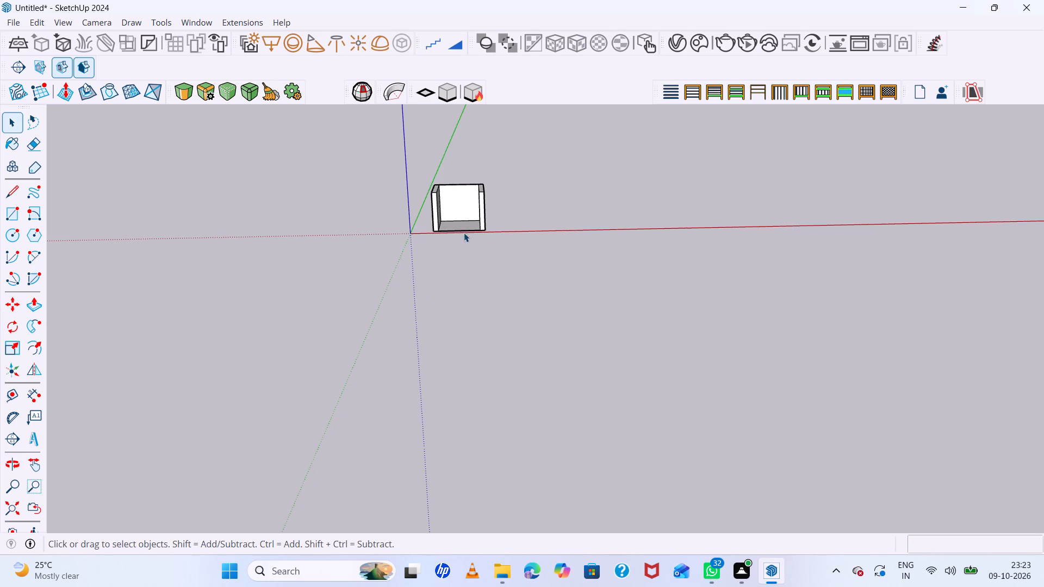
{"action": "scroll", "coordinate": [481, 342], "scroll_direction": "down", "scroll_amount": 7}
{"action": "middle_click_drag", "start_coordinate": [442, 222], "coordinate": [490, 343]}
{"action": "scroll", "coordinate": [507, 343], "scroll_direction": "up", "scroll_amount": 1}
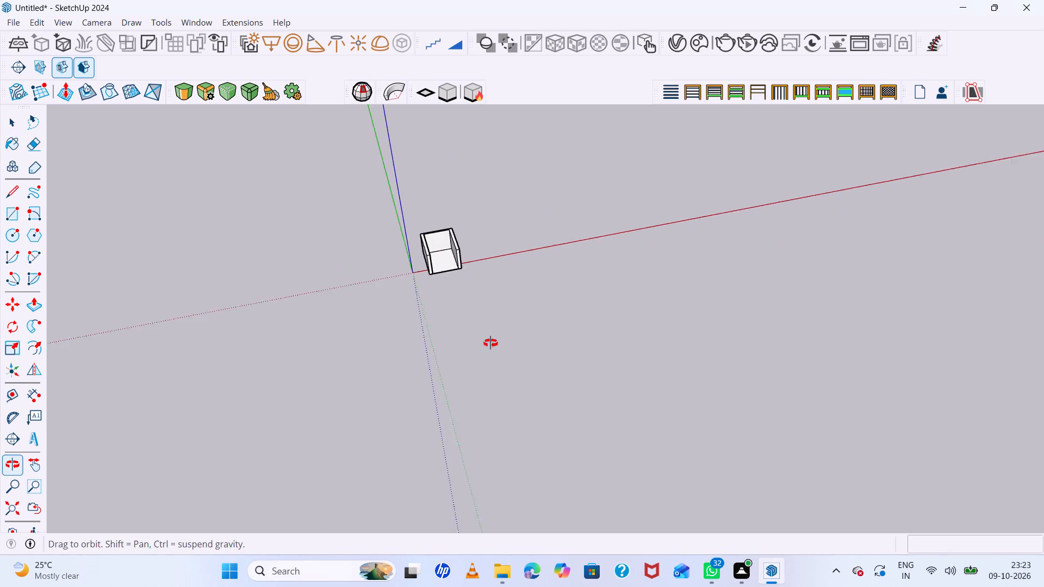
{"action": "middle_click_drag", "start_coordinate": [490, 343], "coordinate": [453, 50]}
{"action": "scroll", "coordinate": [397, 307], "scroll_direction": "up", "scroll_amount": 1}
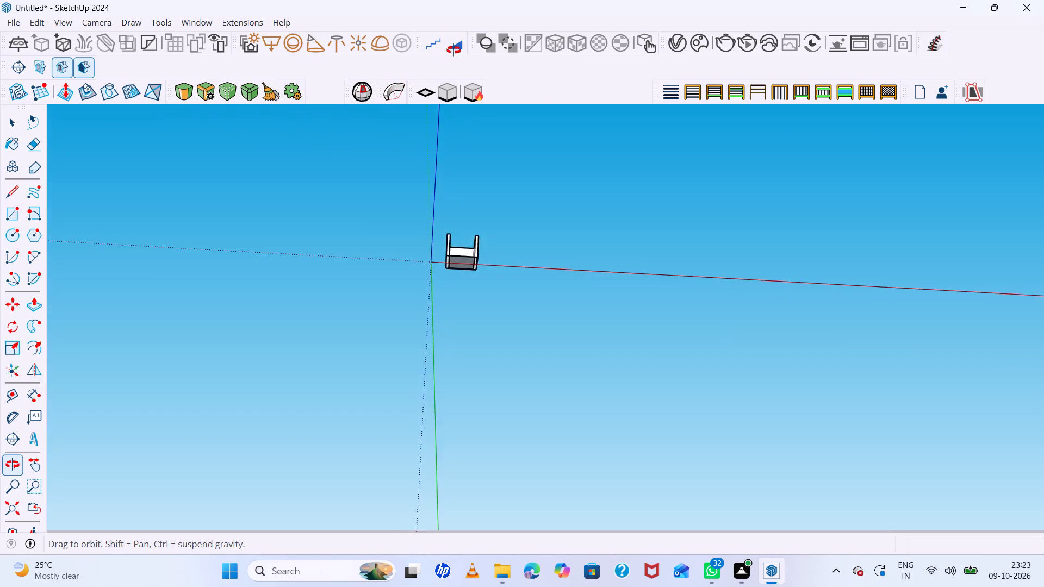
{"action": "middle_click_drag", "start_coordinate": [453, 50], "coordinate": [497, 471]}
{"action": "scroll", "coordinate": [495, 470], "scroll_direction": "down", "scroll_amount": 1}
{"action": "scroll", "coordinate": [439, 326], "scroll_direction": "up", "scroll_amount": 11}
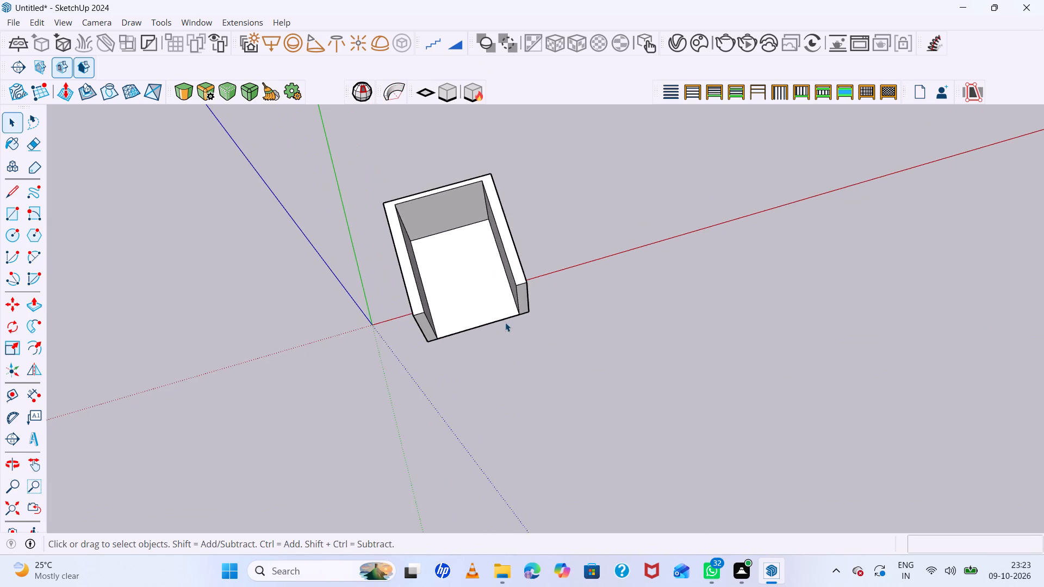
{"action": "scroll", "coordinate": [505, 322], "scroll_direction": "up", "scroll_amount": 1}
{"action": "middle_click_drag", "start_coordinate": [412, 299], "coordinate": [268, 180]}
{"action": "scroll", "coordinate": [436, 266], "scroll_direction": "up", "scroll_amount": 3}
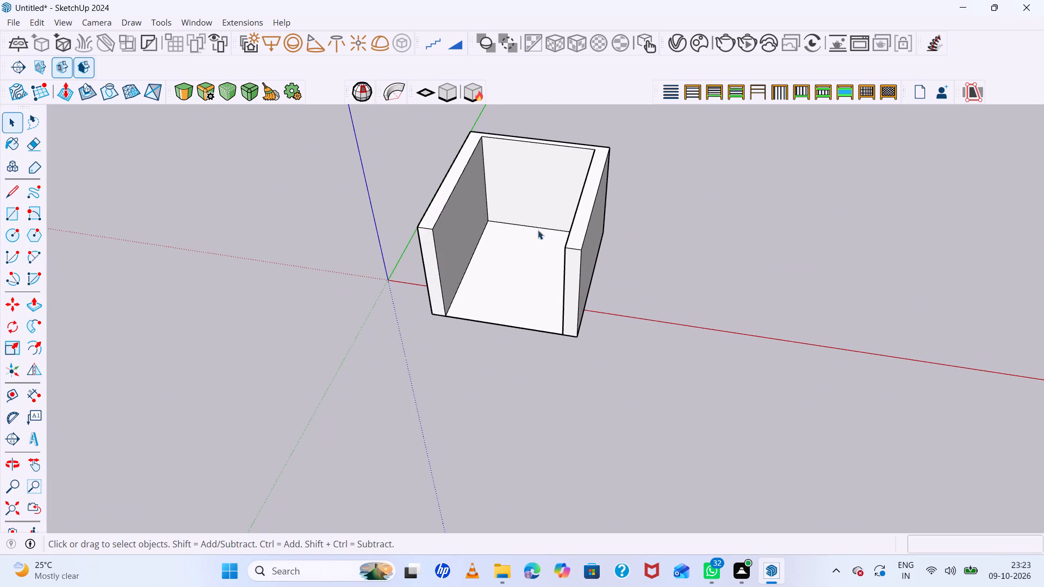
Move the room group back about 3' 1" by its front bottom corner so it sits behind the red axis.
{"action": "left_click", "coordinate": [565, 249]}
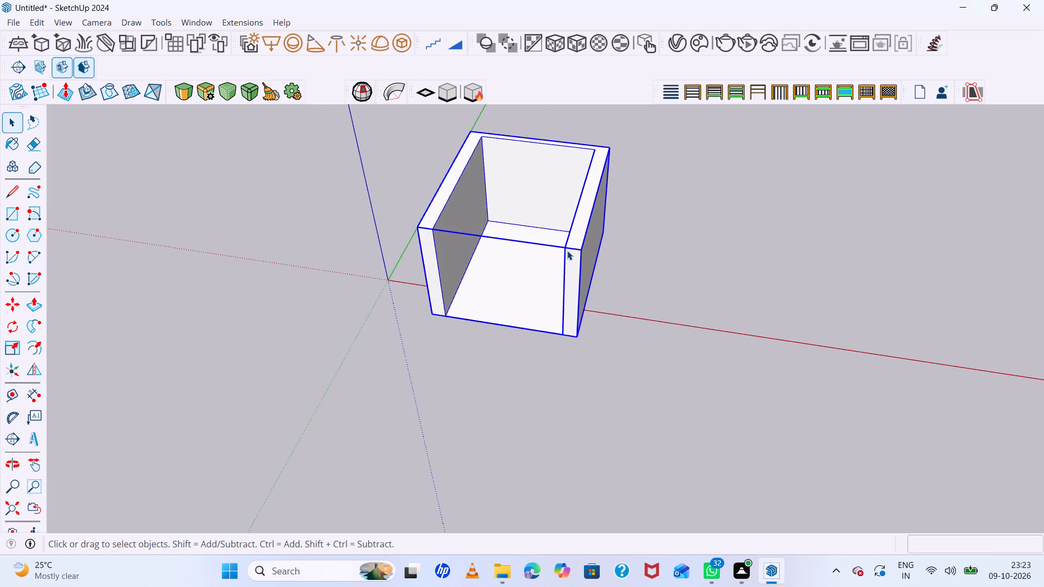
{"action": "key", "text": "m"}
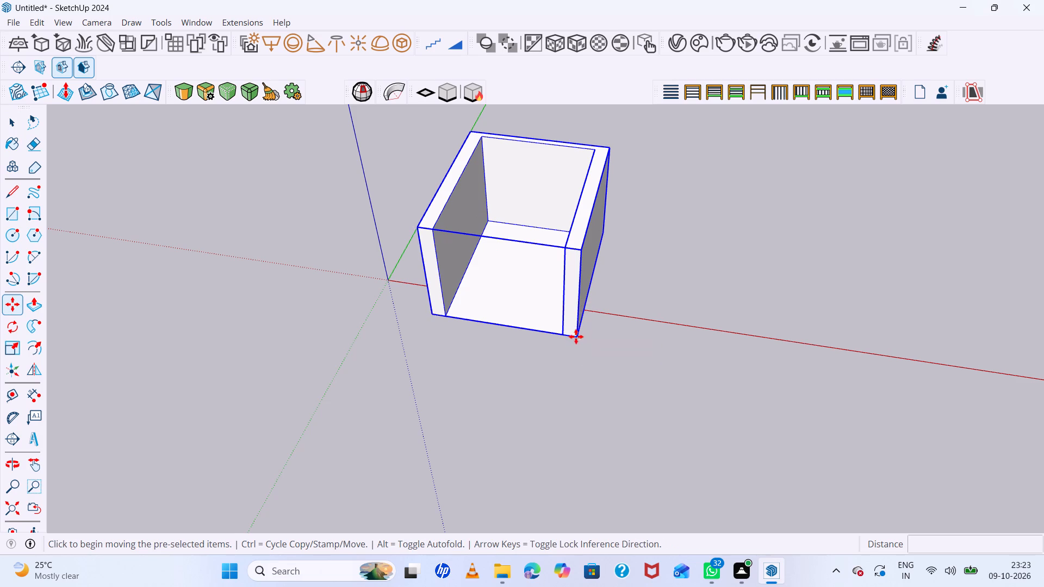
{"action": "left_click", "coordinate": [576, 336]}
{"action": "left_click", "coordinate": [599, 272]}
{"action": "scroll", "coordinate": [490, 297], "scroll_direction": "down", "scroll_amount": 2}
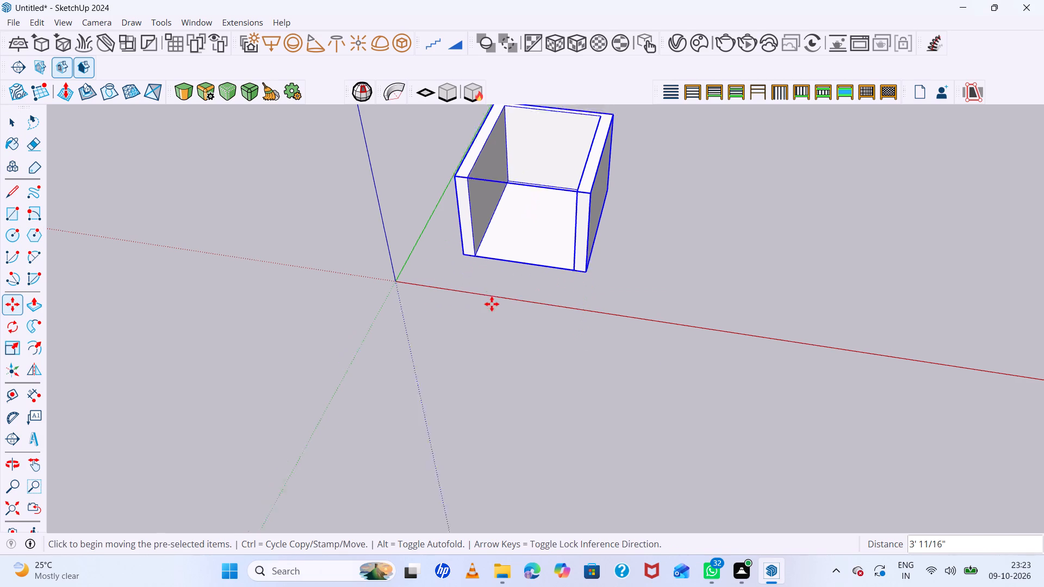
{"action": "scroll", "coordinate": [492, 304], "scroll_direction": "down", "scroll_amount": 7}
{"action": "key", "text": "space"}
{"action": "left_click", "coordinate": [595, 279]}
Draw a roof rectangle over the walls' top, from the back outer corner to the diagonally opposite front outer corner.
{"action": "middle_click_drag", "start_coordinate": [582, 280], "coordinate": [584, 280]}
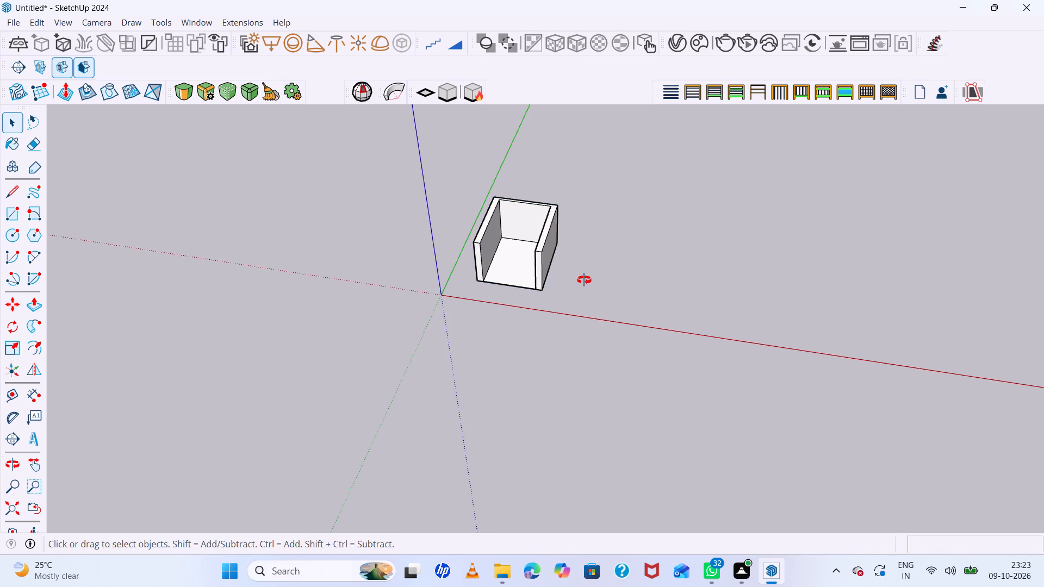
{"action": "middle_click_drag", "start_coordinate": [584, 280], "coordinate": [676, 259]}
{"action": "scroll", "coordinate": [463, 269], "scroll_direction": "up", "scroll_amount": 3}
{"action": "left_click", "coordinate": [525, 248]}
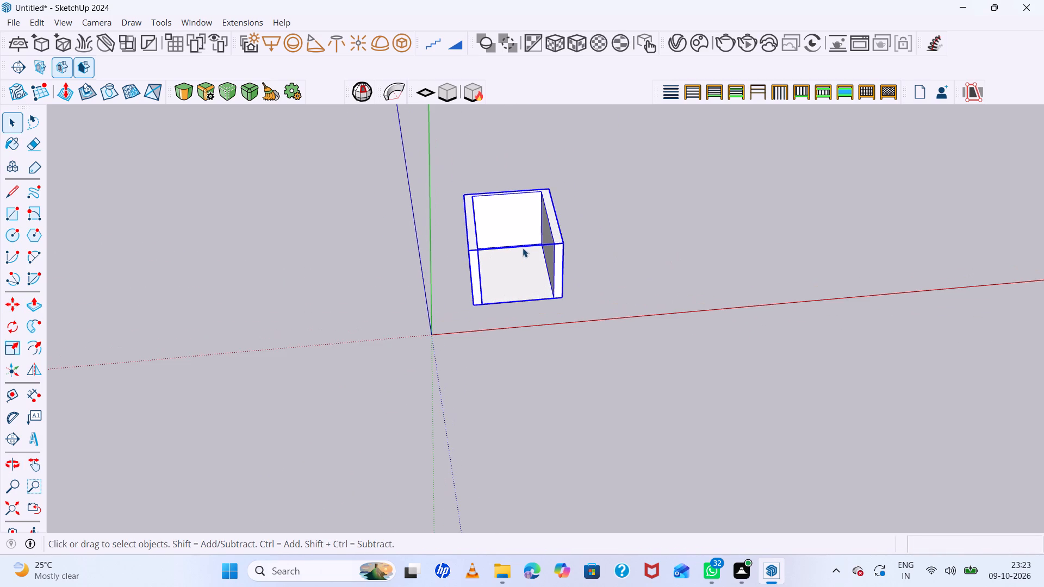
{"action": "left_click", "coordinate": [641, 173]}
{"action": "middle_click_drag", "start_coordinate": [510, 282], "coordinate": [492, 327]}
{"action": "scroll", "coordinate": [501, 308], "scroll_direction": "up", "scroll_amount": 1}
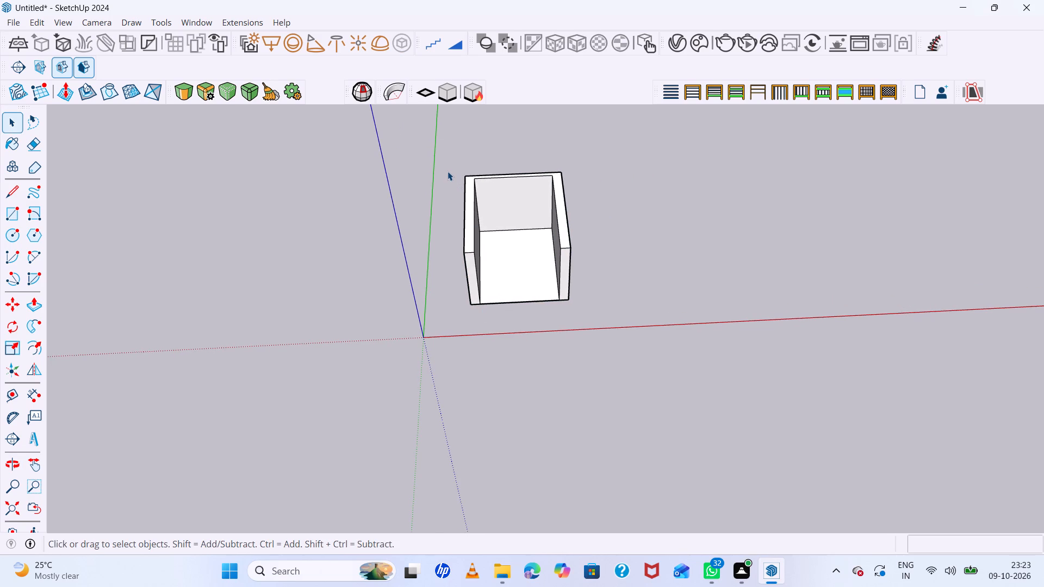
{"action": "key", "text": "r"}
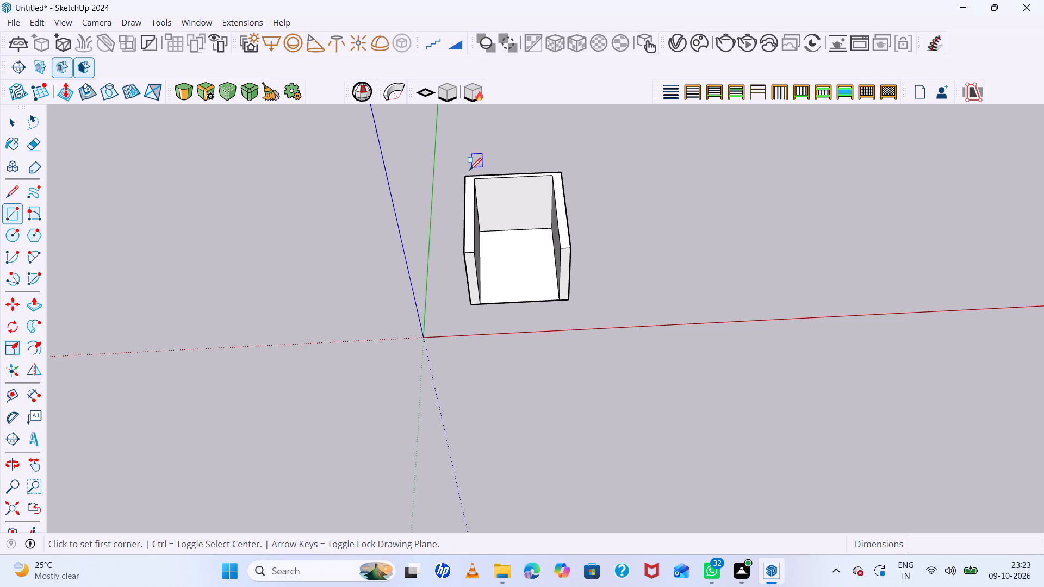
{"action": "left_click_drag", "start_coordinate": [467, 173], "coordinate": [469, 180]}
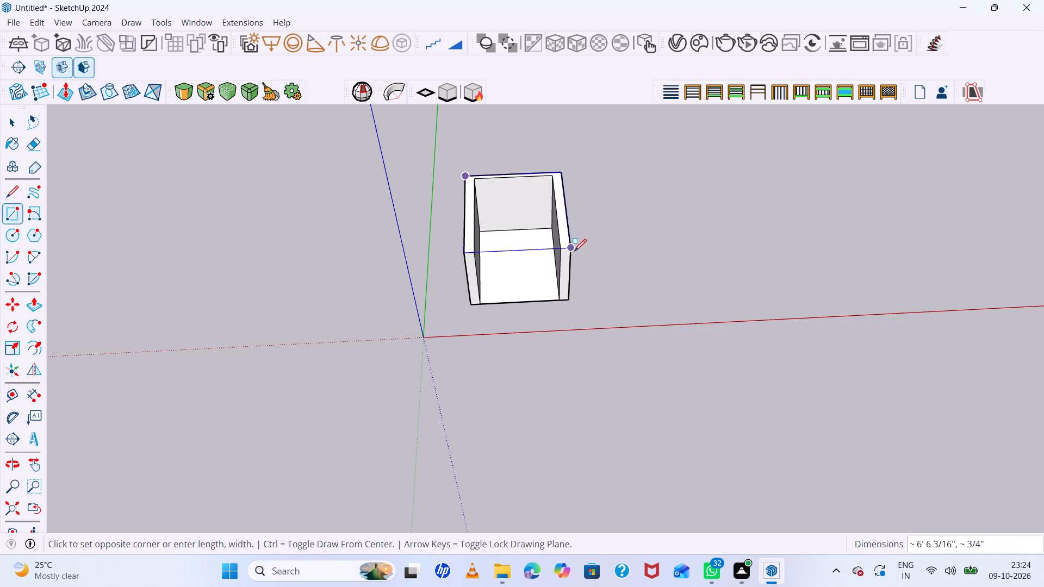
{"action": "left_click", "coordinate": [569, 248]}
{"action": "key", "text": "space"}
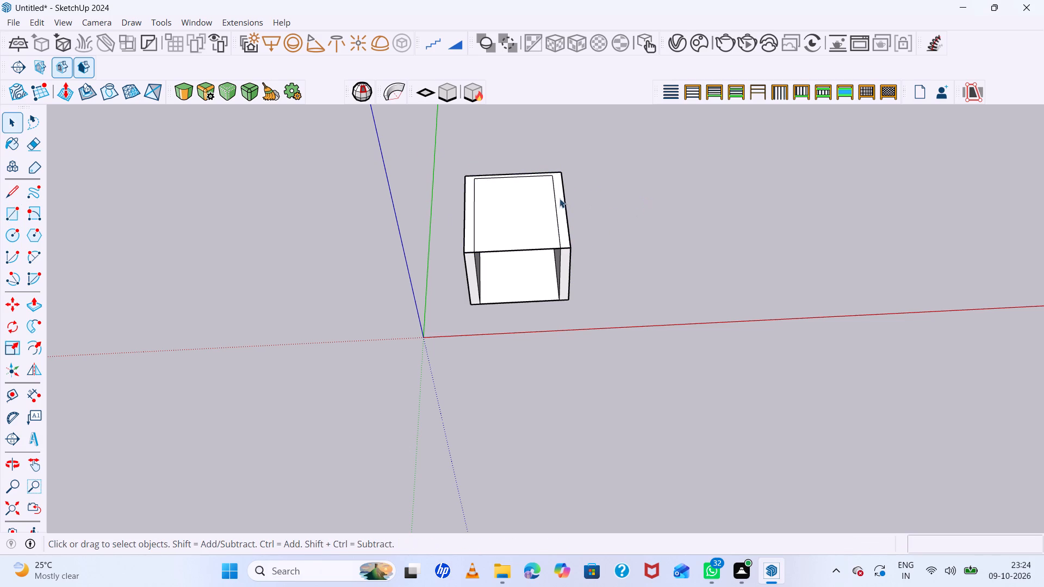
Make the roof rectangle's face and its edges a separate group.
{"action": "double_click", "coordinate": [526, 209]}
{"action": "right_click", "coordinate": [525, 209]}
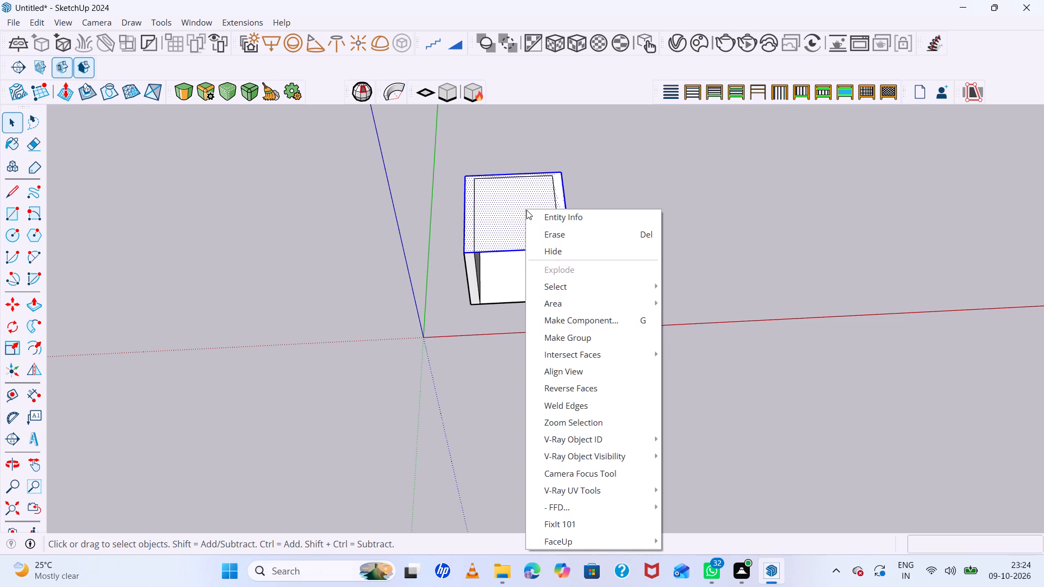
{"action": "left_click", "coordinate": [593, 338]}
Push/Pull the roof rectangle's face upward inside its group into a slab about 5 7/16" thick.
{"action": "double_click", "coordinate": [487, 228]}
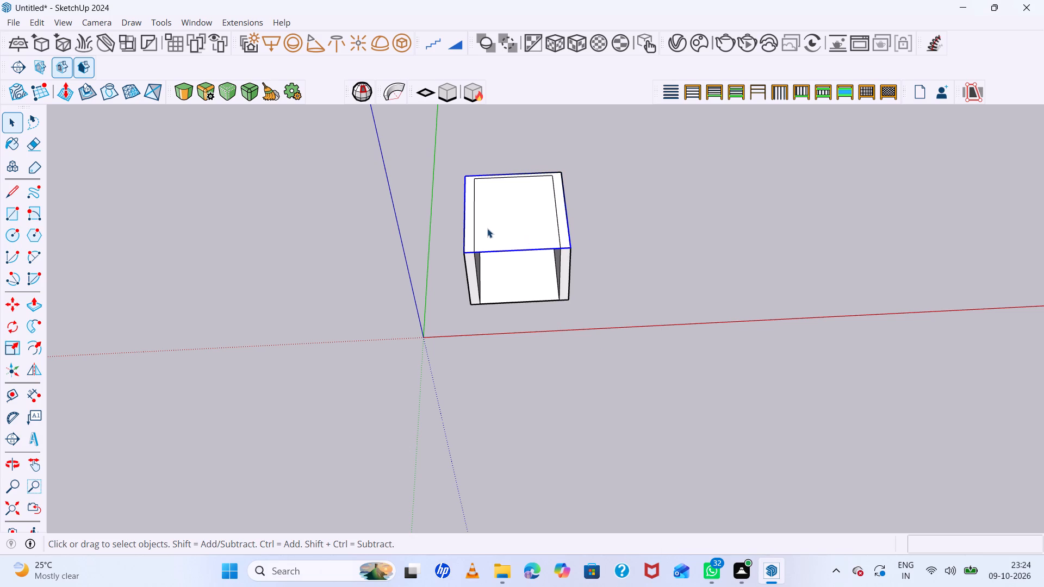
{"action": "left_click", "coordinate": [505, 225]}
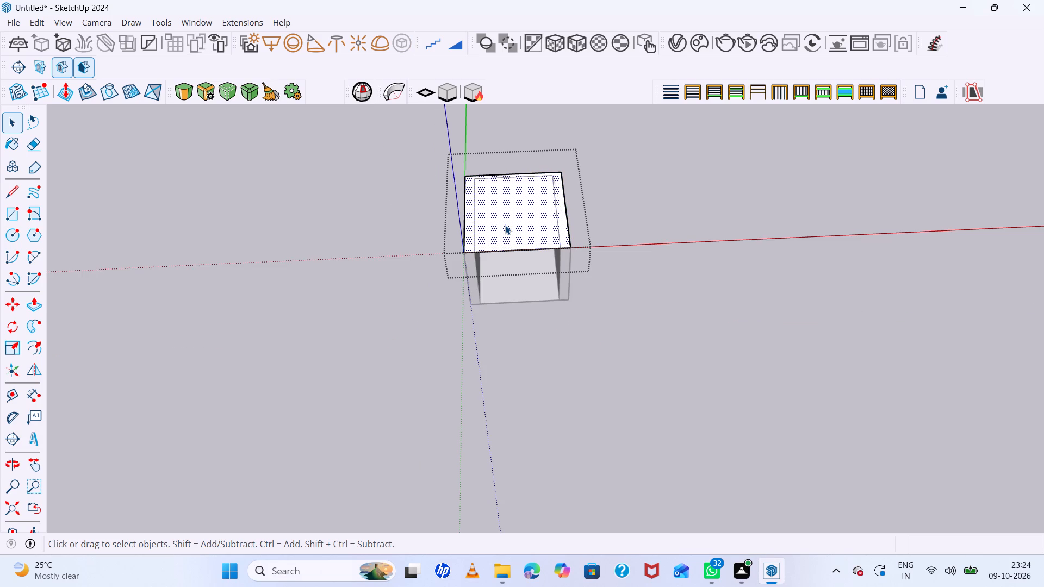
{"action": "key", "text": "p"}
{"action": "left_click", "coordinate": [507, 223]}
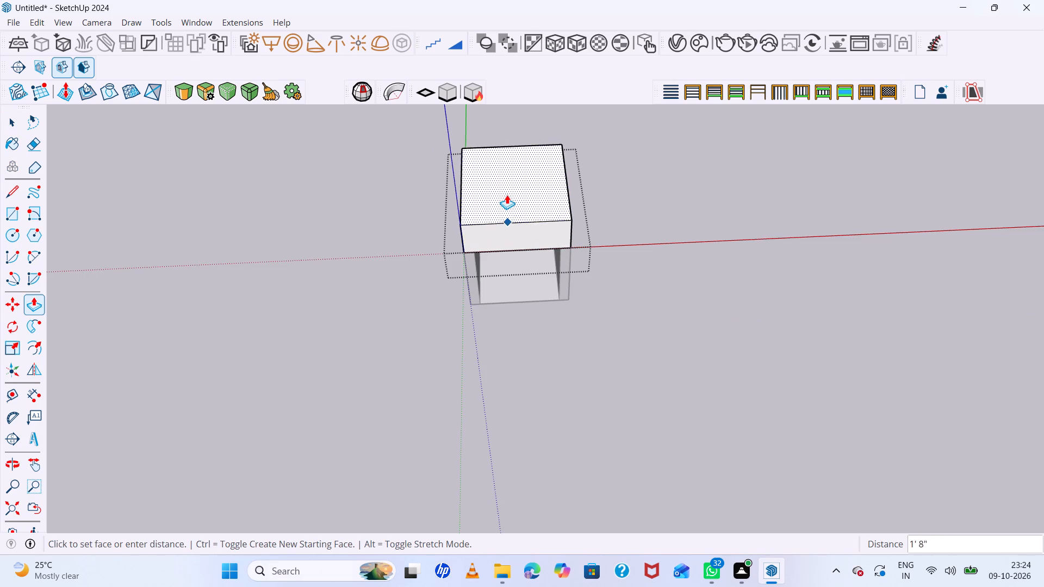
{"action": "scroll", "coordinate": [507, 201], "scroll_direction": "down", "scroll_amount": 2}
{"action": "scroll", "coordinate": [535, 249], "scroll_direction": "up", "scroll_amount": 1}
{"action": "middle_click_drag", "start_coordinate": [496, 229], "coordinate": [487, 169]}
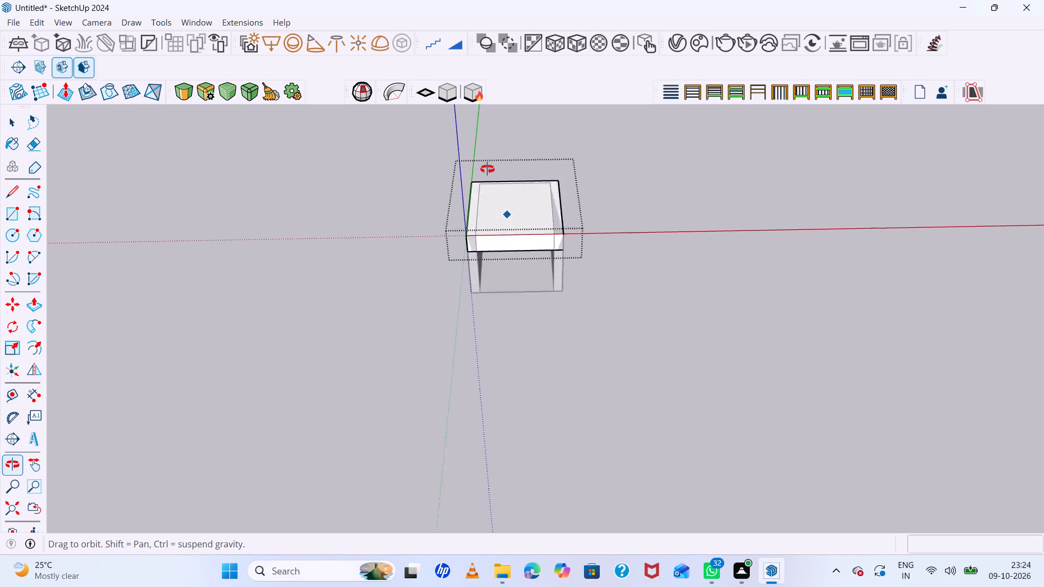
{"action": "middle_click_drag", "start_coordinate": [487, 169], "coordinate": [498, 115]}
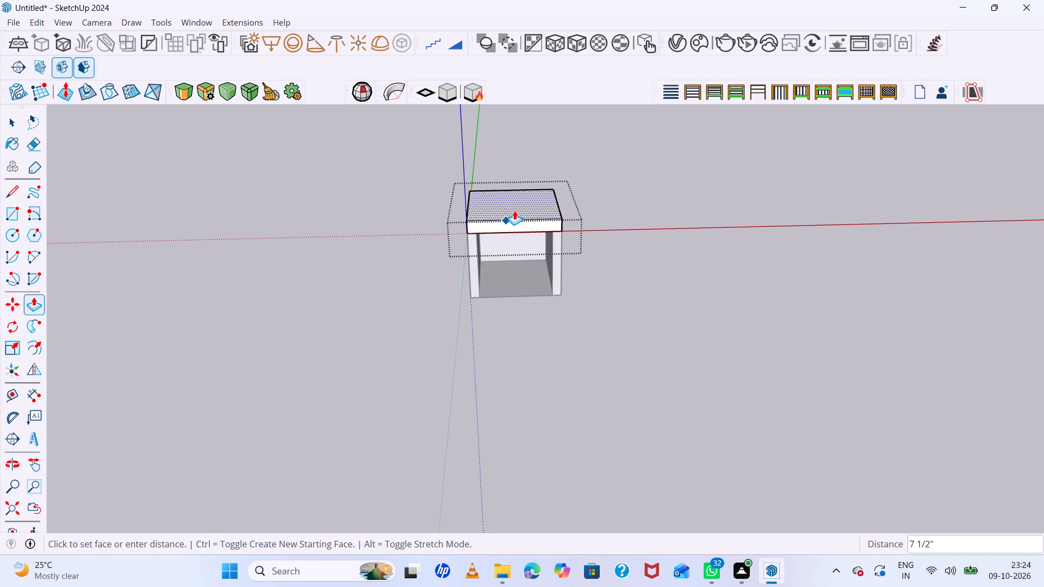
{"action": "scroll", "coordinate": [515, 211], "scroll_direction": "up", "scroll_amount": 4}
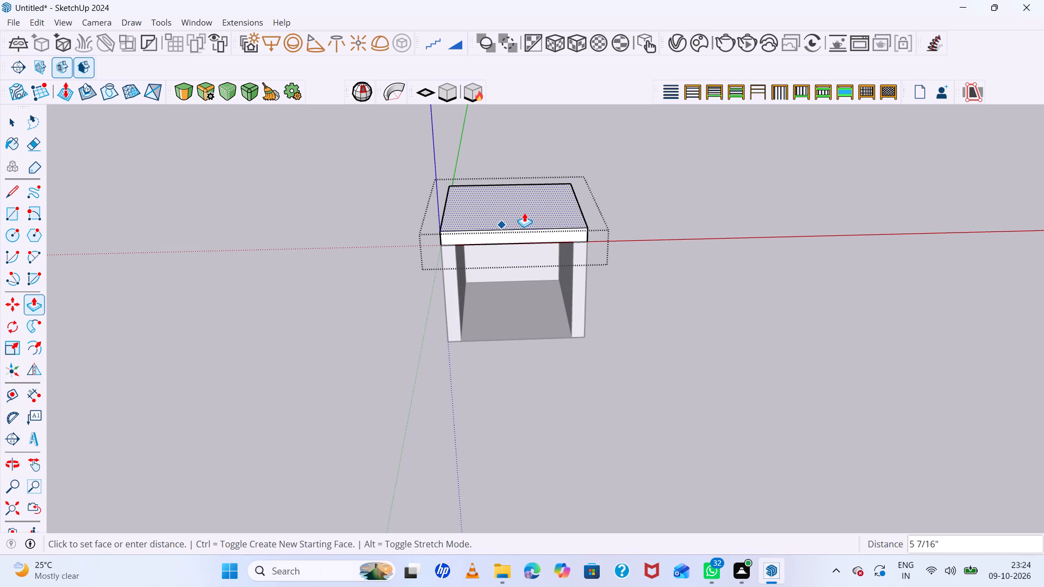
{"action": "left_click", "coordinate": [524, 213]}
{"action": "key", "text": "space"}
{"action": "left_click", "coordinate": [666, 205]}
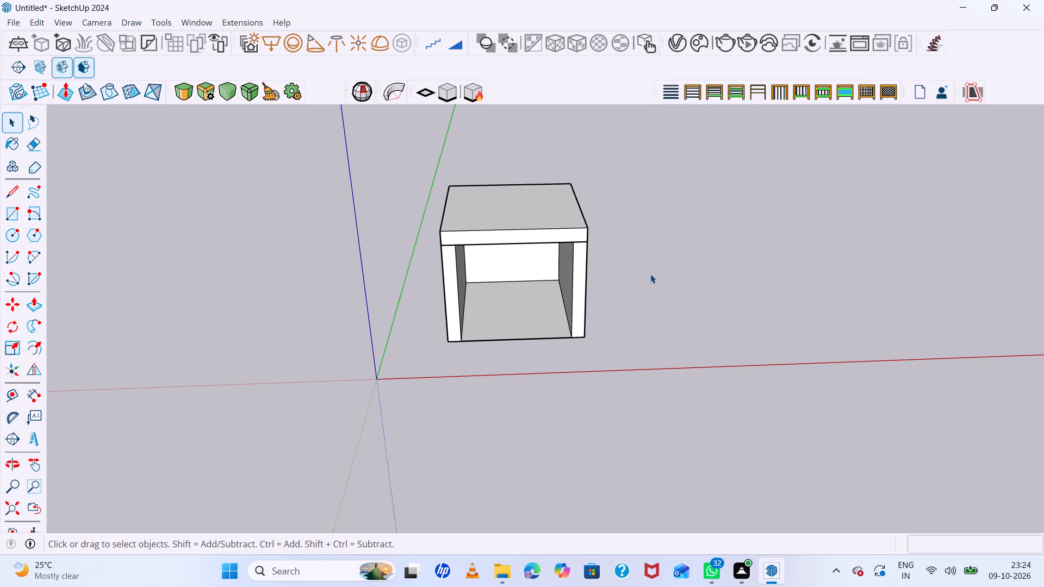
Draw a V-Ray rectangle light on the upper part of the left inner side wall, inside the room group.
{"action": "scroll", "coordinate": [480, 247], "scroll_direction": "up", "scroll_amount": 3}
{"action": "scroll", "coordinate": [518, 245], "scroll_direction": "down", "scroll_amount": 7}
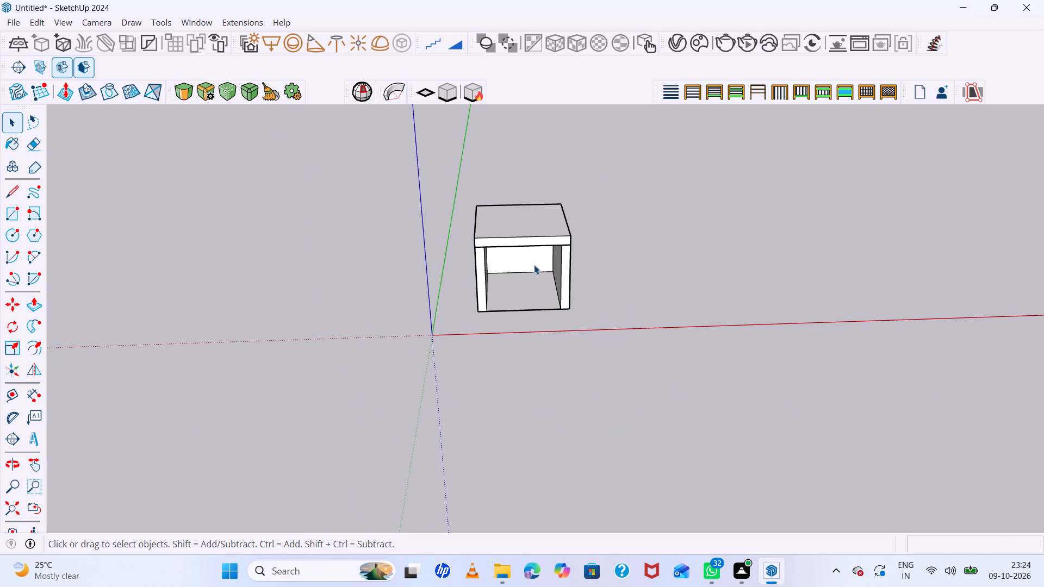
{"action": "middle_click_drag", "start_coordinate": [579, 267], "coordinate": [426, 217]}
{"action": "scroll", "coordinate": [397, 237], "scroll_direction": "up", "scroll_amount": 5}
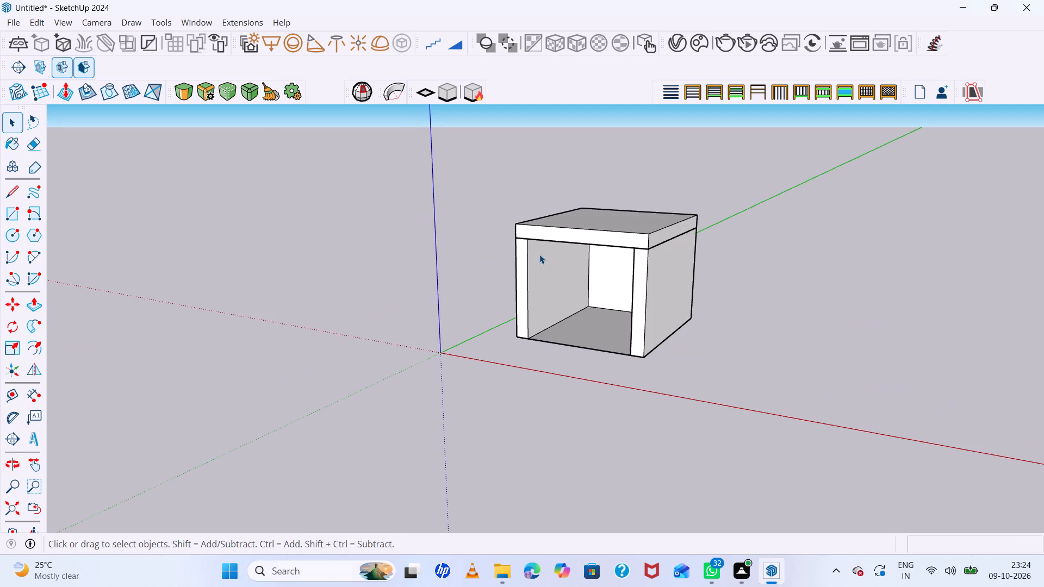
{"action": "left_click", "coordinate": [548, 261]}
{"action": "scroll", "coordinate": [568, 292], "scroll_direction": "up", "scroll_amount": 4}
{"action": "left_click", "coordinate": [534, 265]}
{"action": "left_click", "coordinate": [535, 255]}
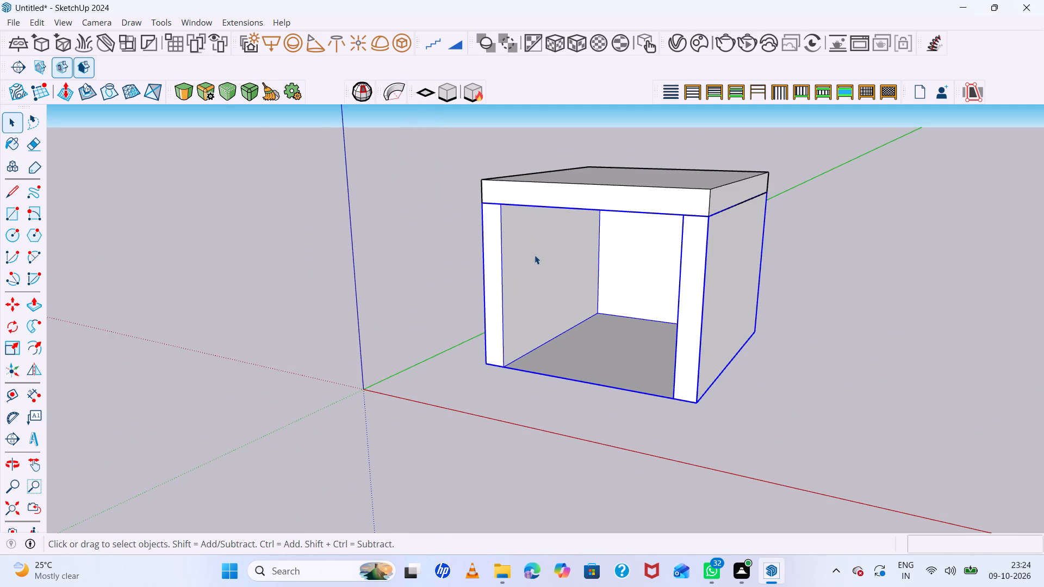
{"action": "scroll", "coordinate": [535, 255], "scroll_direction": "up", "scroll_amount": 5}
{"action": "double_click", "coordinate": [531, 246]}
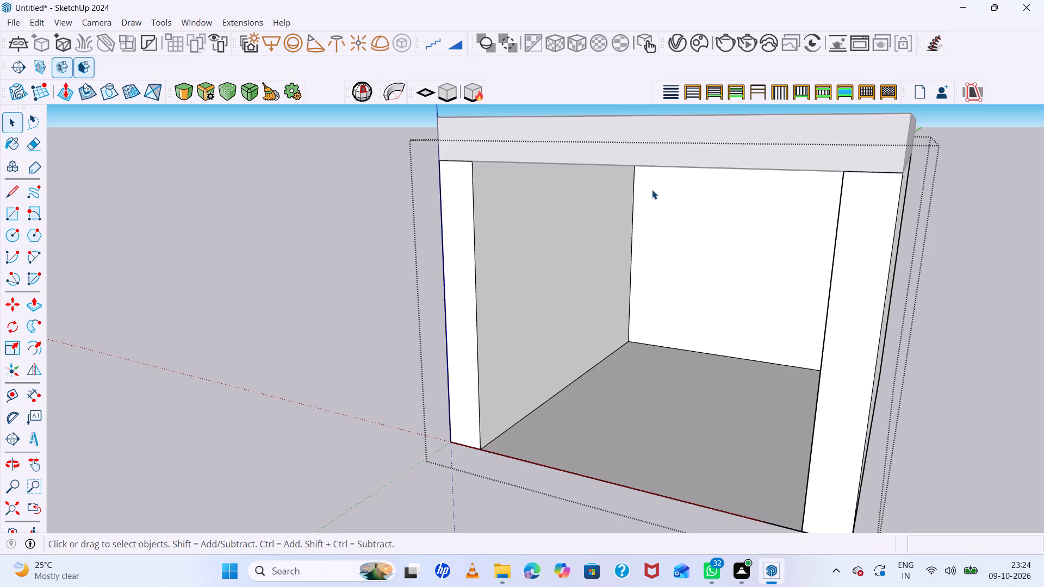
{"action": "left_click", "coordinate": [275, 39]}
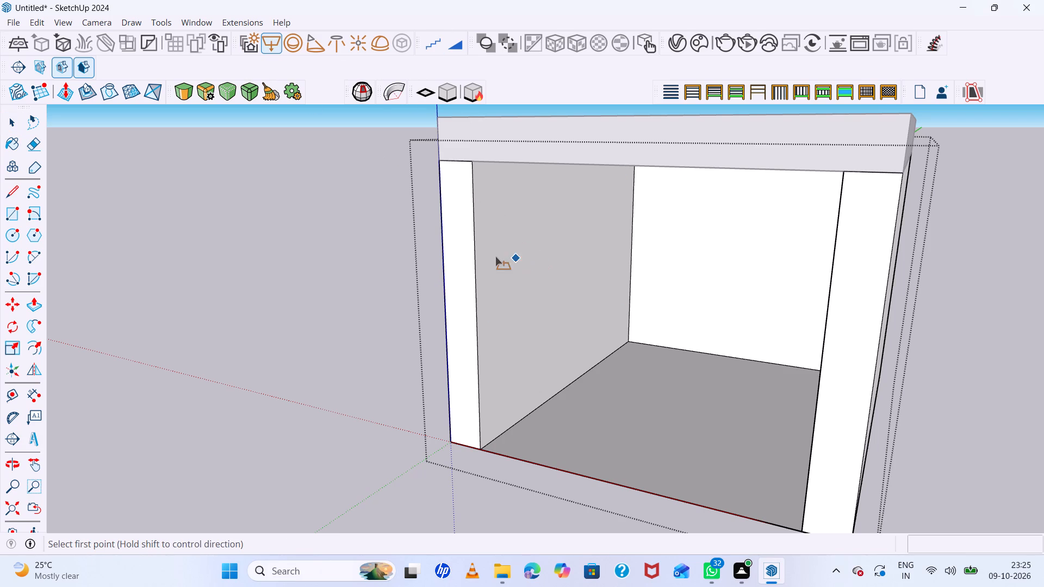
{"action": "left_click", "coordinate": [504, 242]}
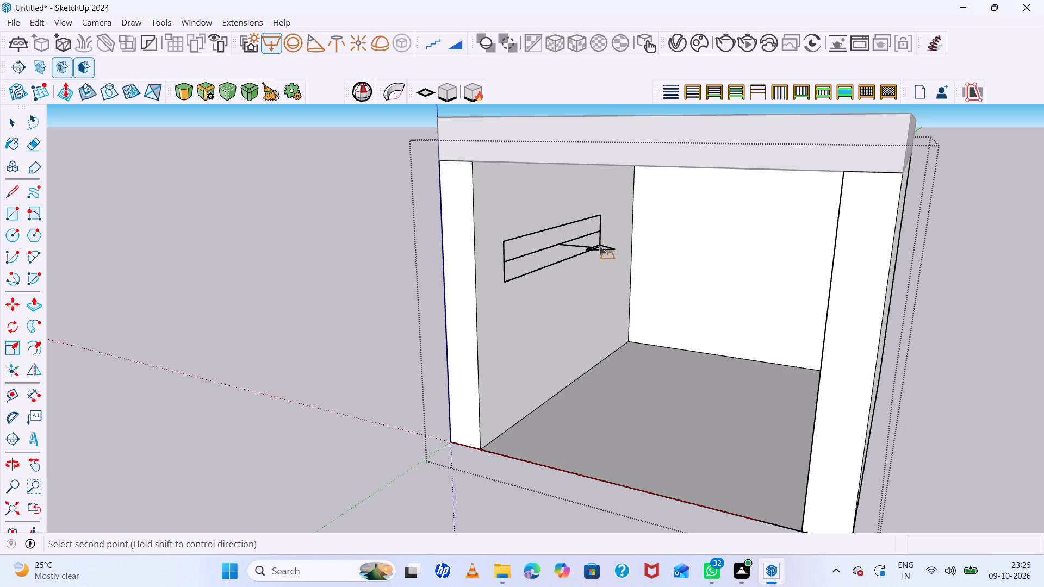
{"action": "left_click", "coordinate": [597, 244]}
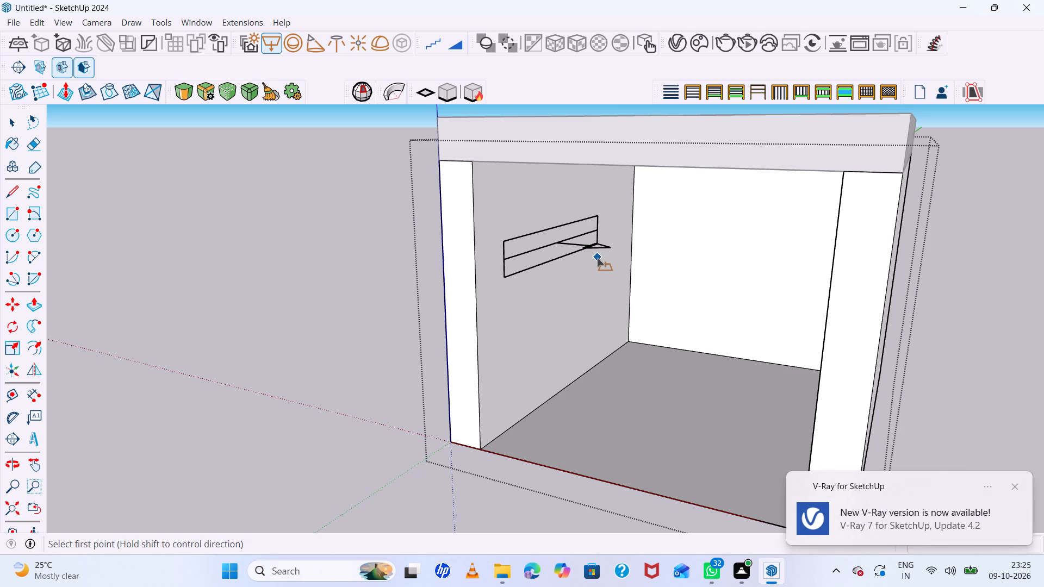
{"action": "key", "text": "space"}
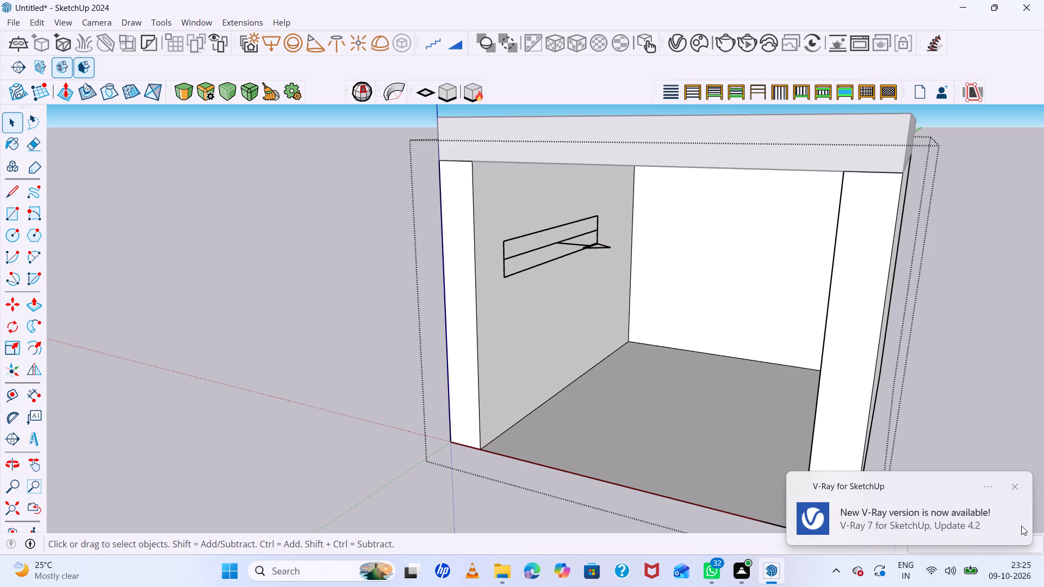
{"action": "left_click", "coordinate": [1014, 486]}
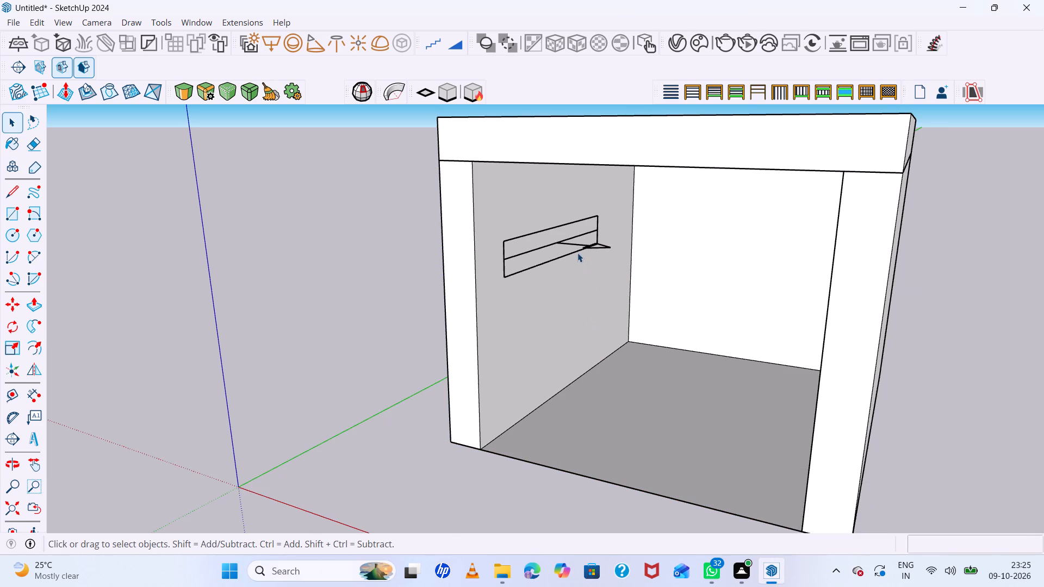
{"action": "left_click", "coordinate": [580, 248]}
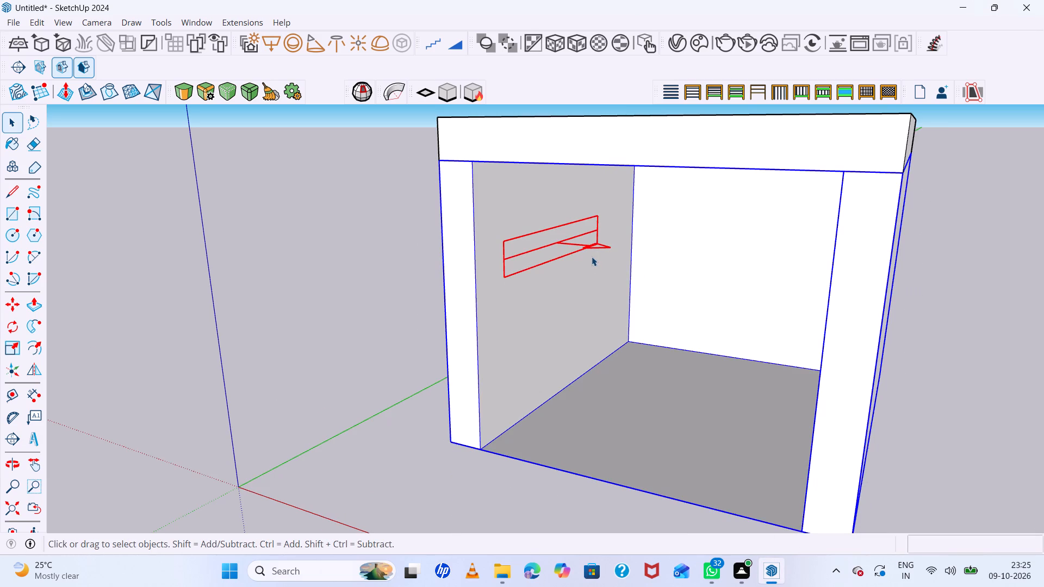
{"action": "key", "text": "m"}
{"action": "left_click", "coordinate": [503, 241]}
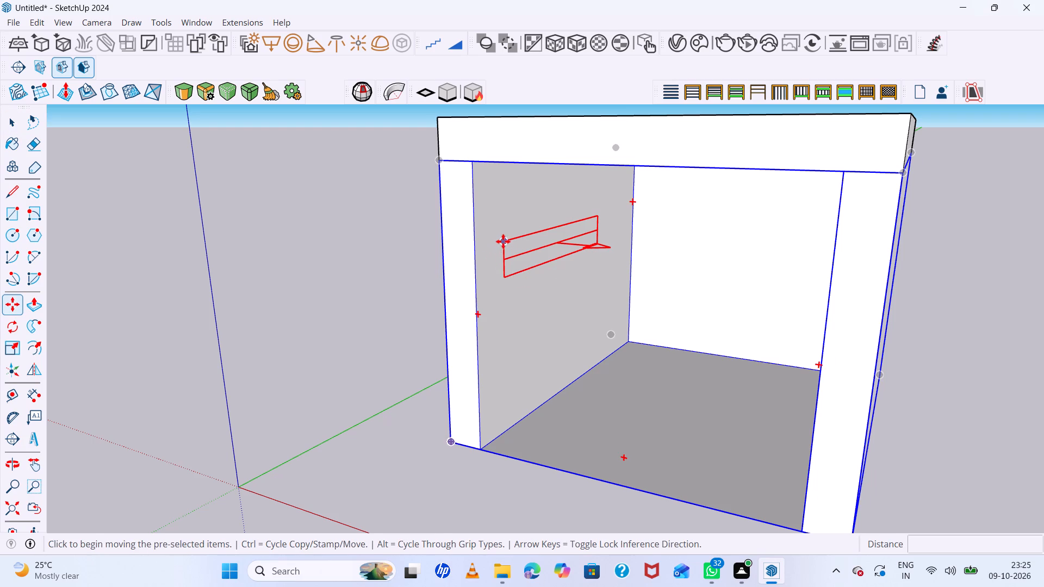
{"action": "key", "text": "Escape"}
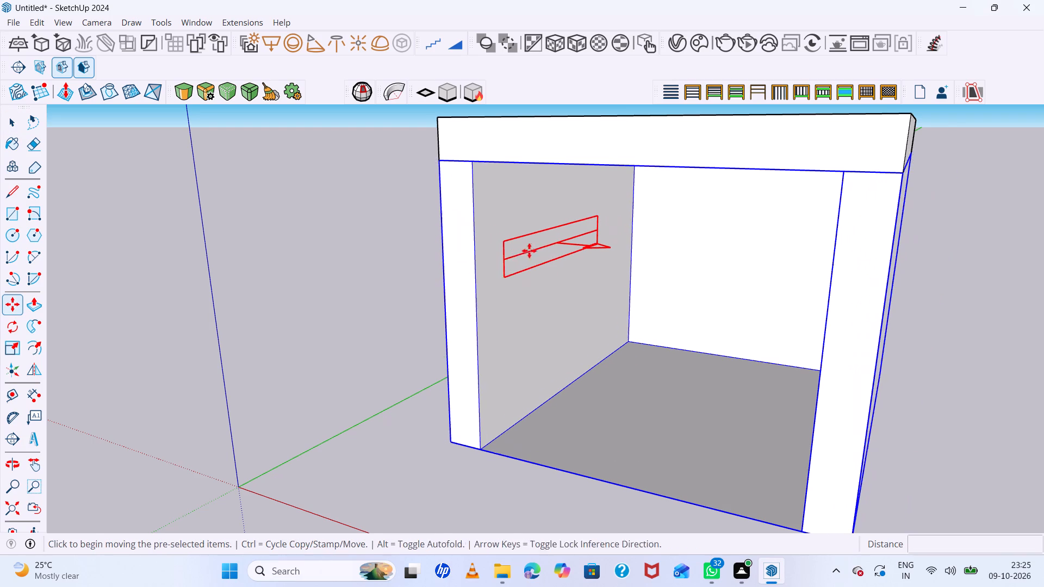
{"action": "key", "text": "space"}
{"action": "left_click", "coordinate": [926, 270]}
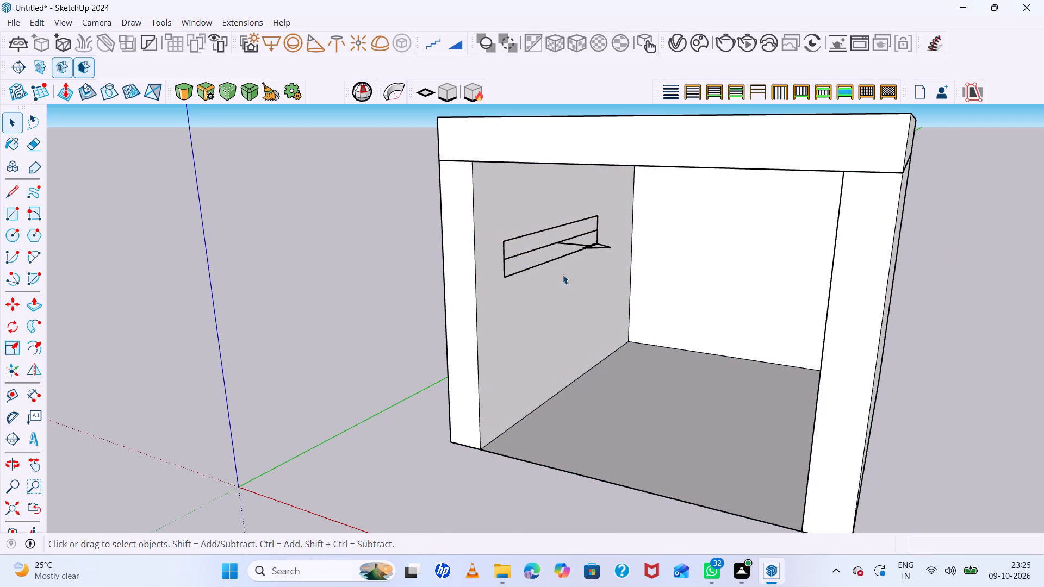
Move the rectangle light 1 mm off the side wall toward the room's interior, working inside the room group.
{"action": "left_click", "coordinate": [599, 245]}
{"action": "double_click", "coordinate": [599, 246]}
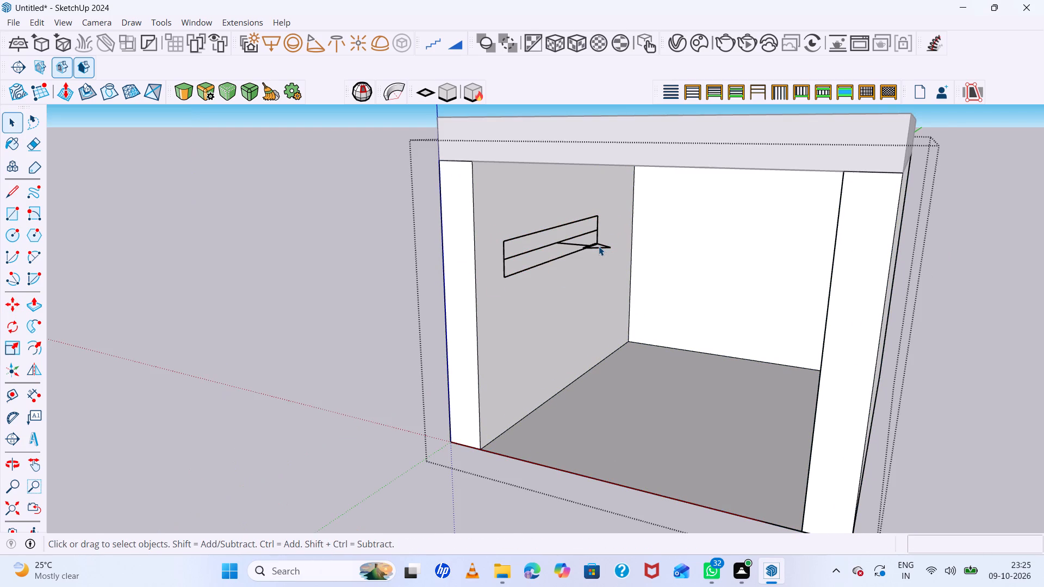
{"action": "left_click", "coordinate": [599, 247]}
{"action": "key", "text": "m"}
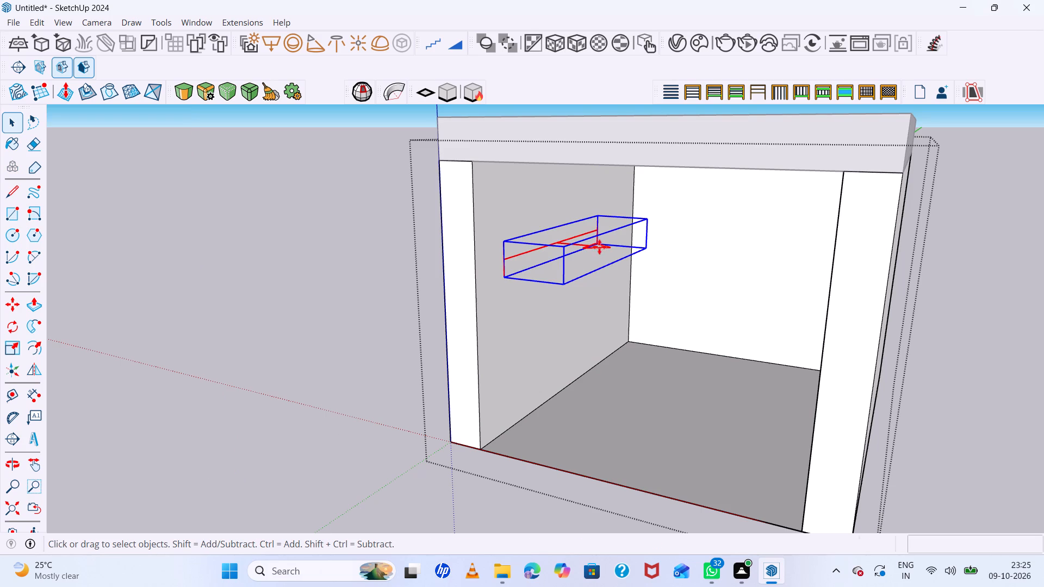
{"action": "left_click", "coordinate": [503, 241]}
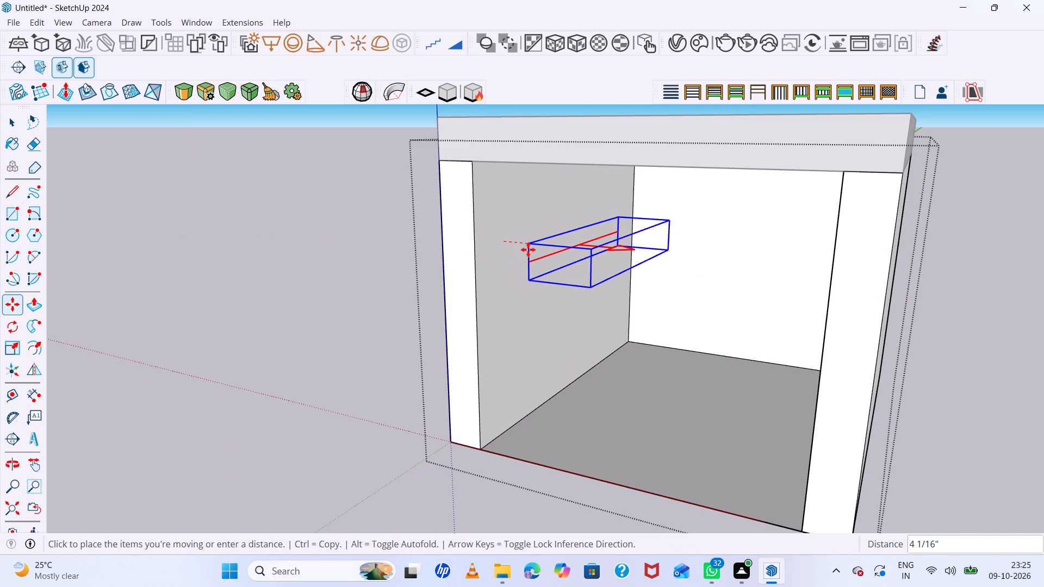
{"action": "key", "text": "1"}
{"action": "type", "text": "mm"}
{"action": "key", "text": "Return"}
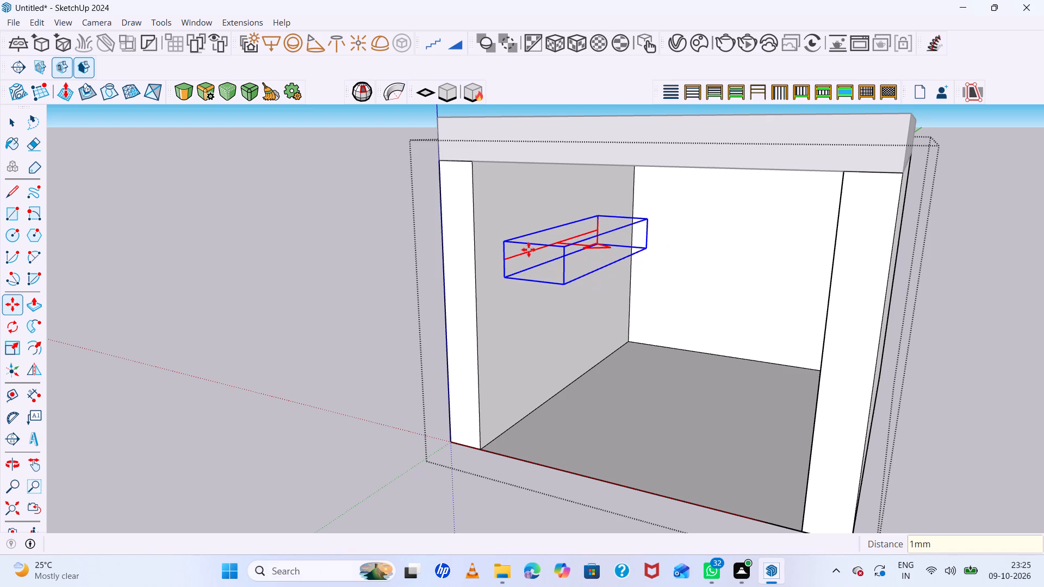
Delete all the Teddy materials, from Teddy_BookCover to Teddy_SkinShadow, in the V-Ray Asset Editor.
{"action": "scroll", "coordinate": [570, 372], "scroll_direction": "down", "scroll_amount": 5}
{"action": "scroll", "coordinate": [650, 311], "scroll_direction": "up", "scroll_amount": 1}
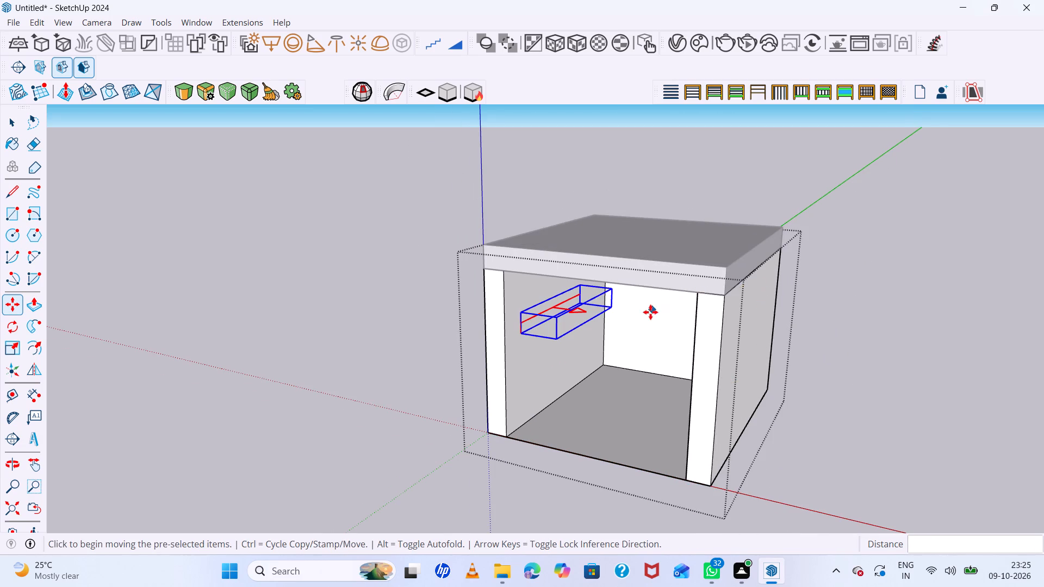
{"action": "scroll", "coordinate": [650, 312], "scroll_direction": "up", "scroll_amount": 2}
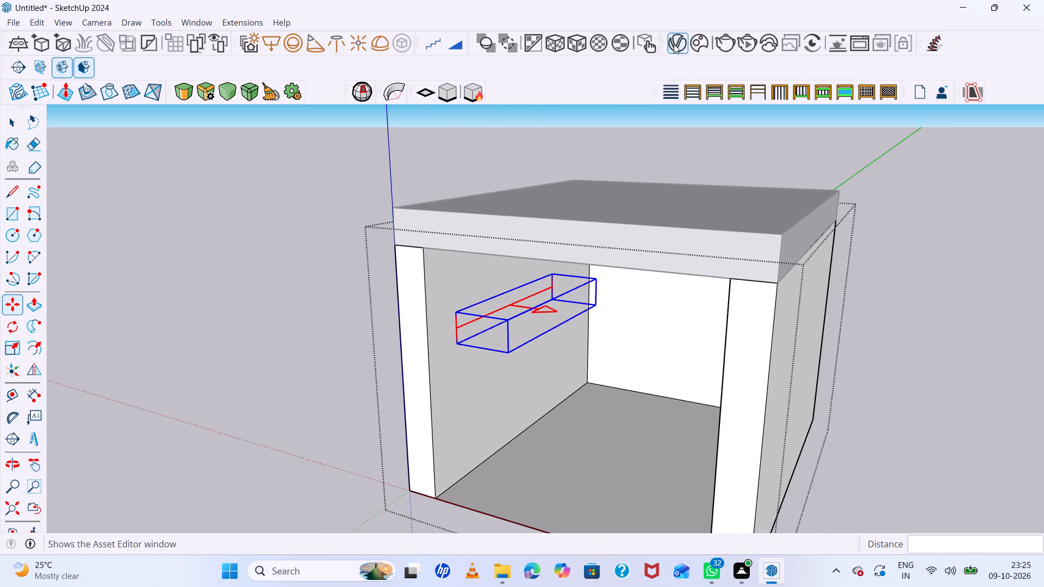
{"action": "left_click", "coordinate": [676, 40]}
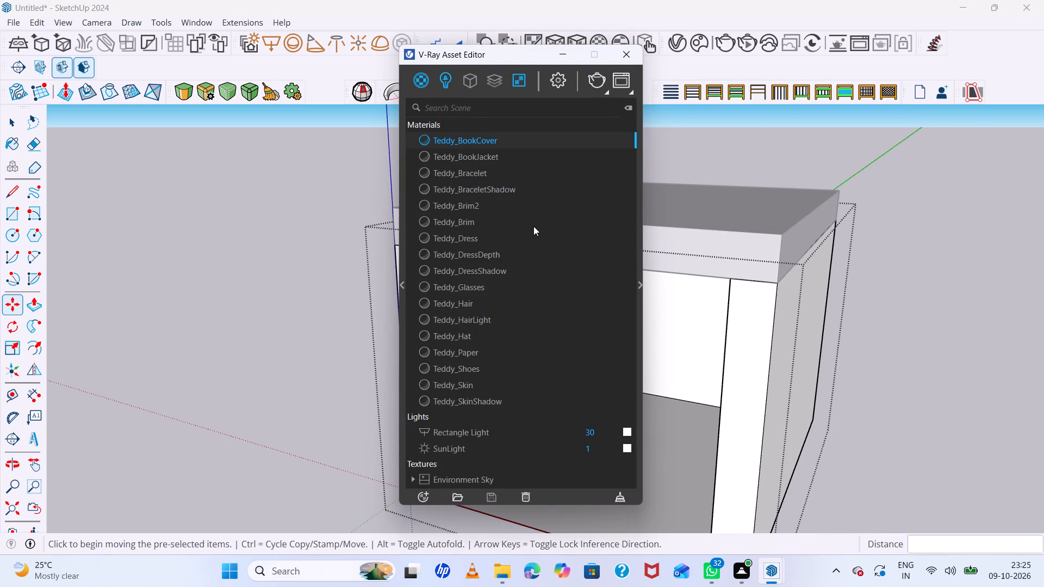
{"action": "left_click", "coordinate": [424, 139], "text": "shift"}
{"action": "left_click", "coordinate": [421, 402], "text": "shift"}
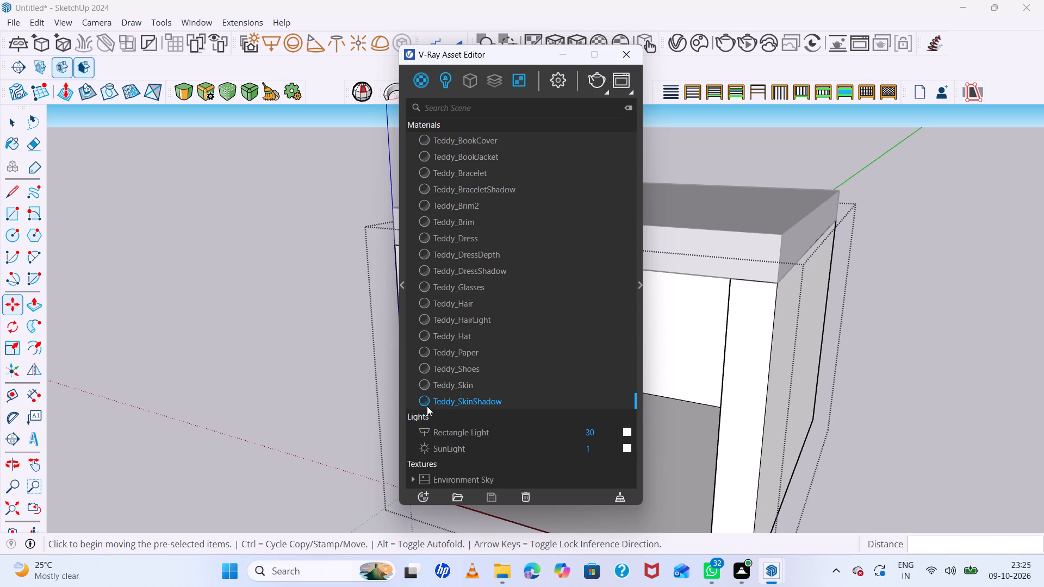
{"action": "left_click", "coordinate": [422, 141], "text": "shift"}
{"action": "left_click", "coordinate": [424, 399], "text": "shift"}
{"action": "left_click", "coordinate": [526, 495]}
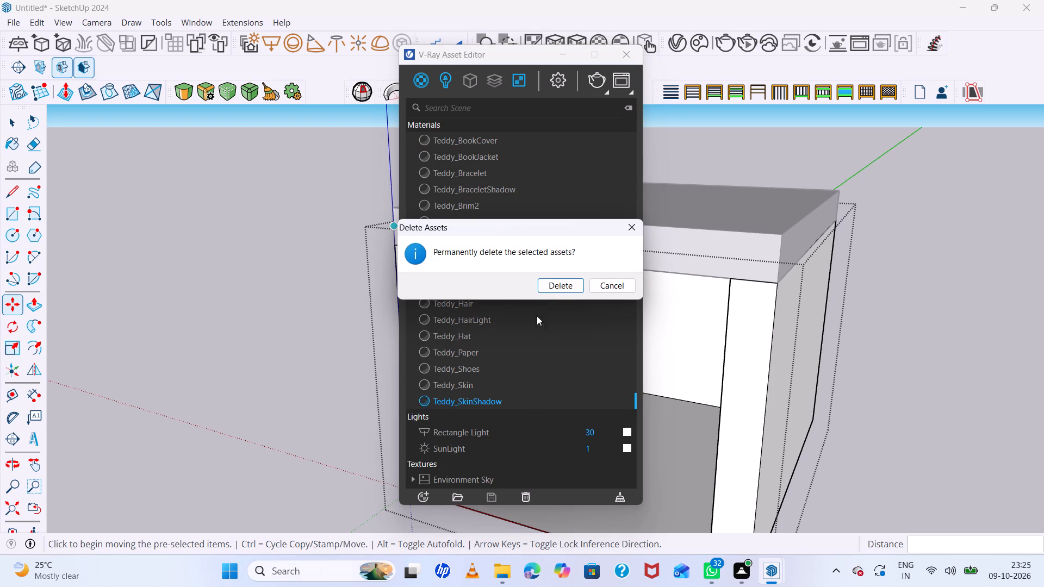
{"action": "left_click", "coordinate": [551, 283]}
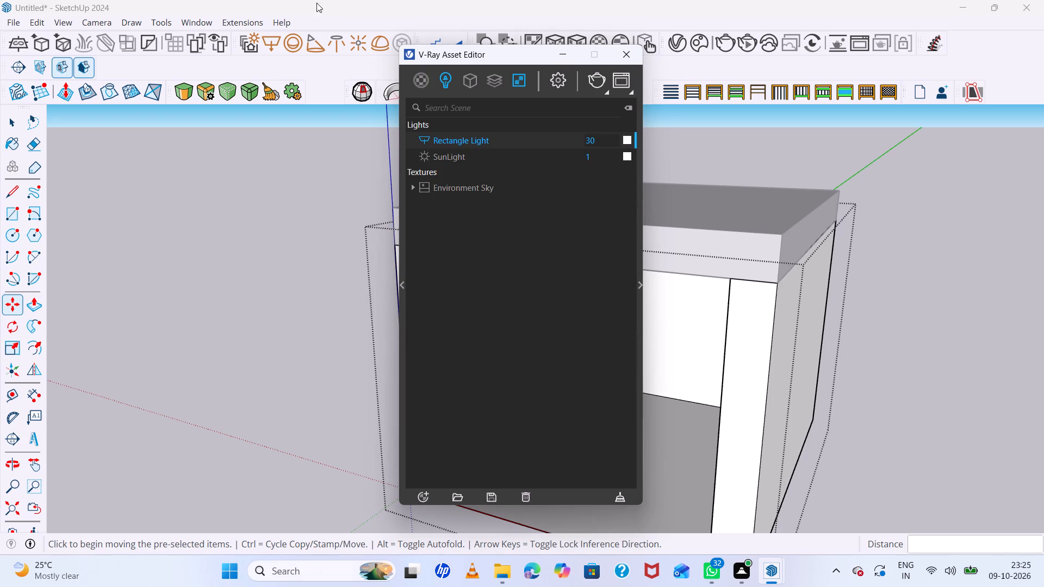
Raise the Rectangle Light's intensity to 100 in its V-Ray light parameters.
{"action": "left_click", "coordinate": [443, 78]}
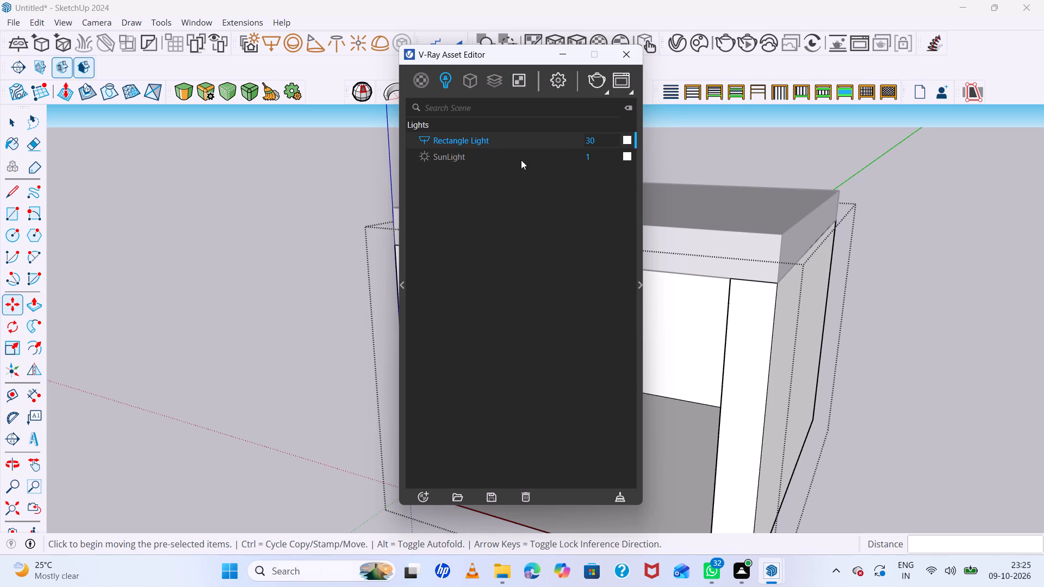
{"action": "left_click", "coordinate": [607, 139]}
{"action": "left_click", "coordinate": [639, 284]}
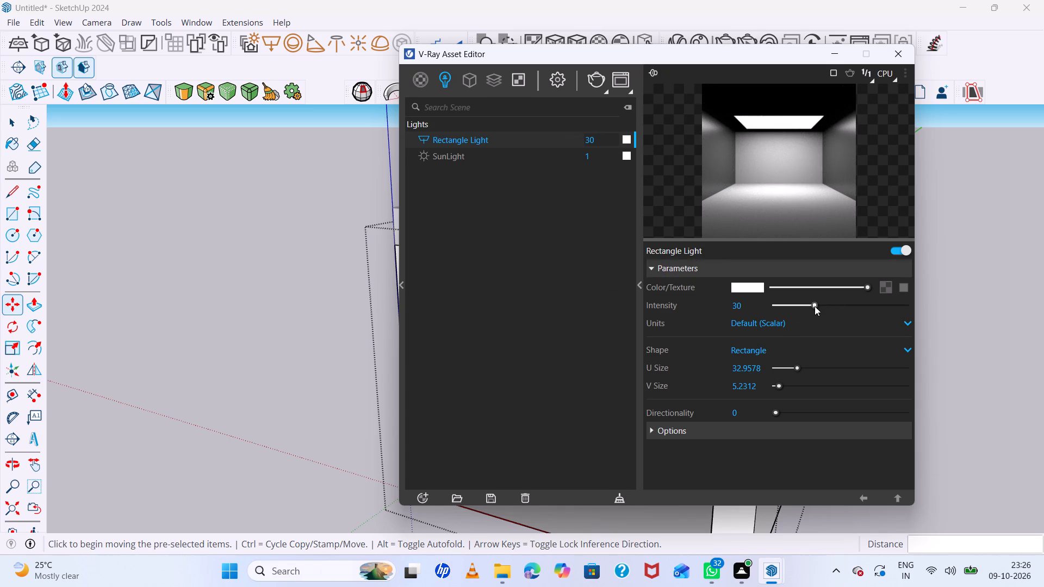
{"action": "left_click_drag", "start_coordinate": [815, 306], "coordinate": [829, 307]}
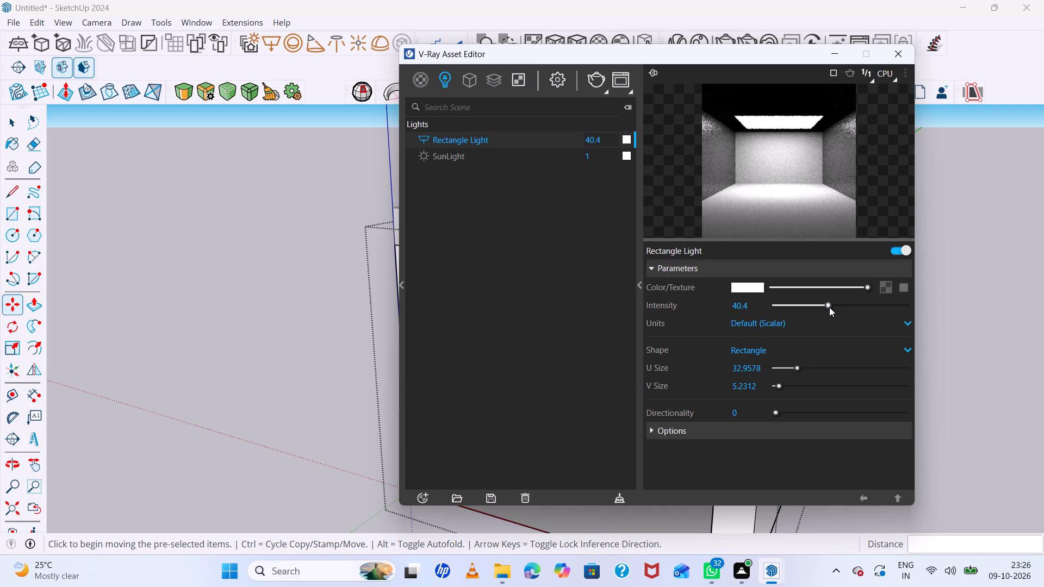
{"action": "left_click_drag", "start_coordinate": [829, 307], "coordinate": [911, 310]}
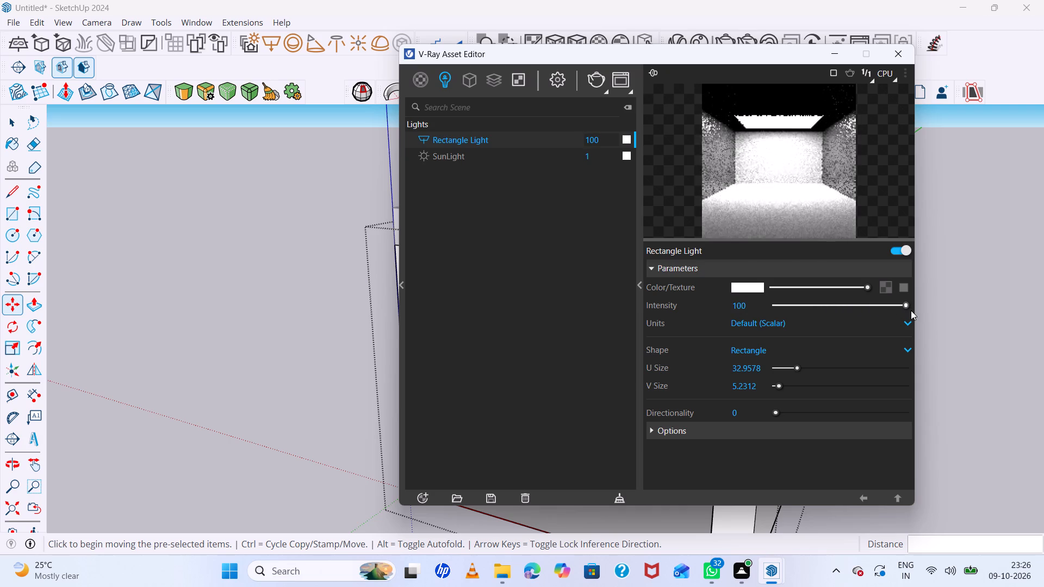
{"action": "left_click_drag", "start_coordinate": [911, 310], "coordinate": [857, 316]}
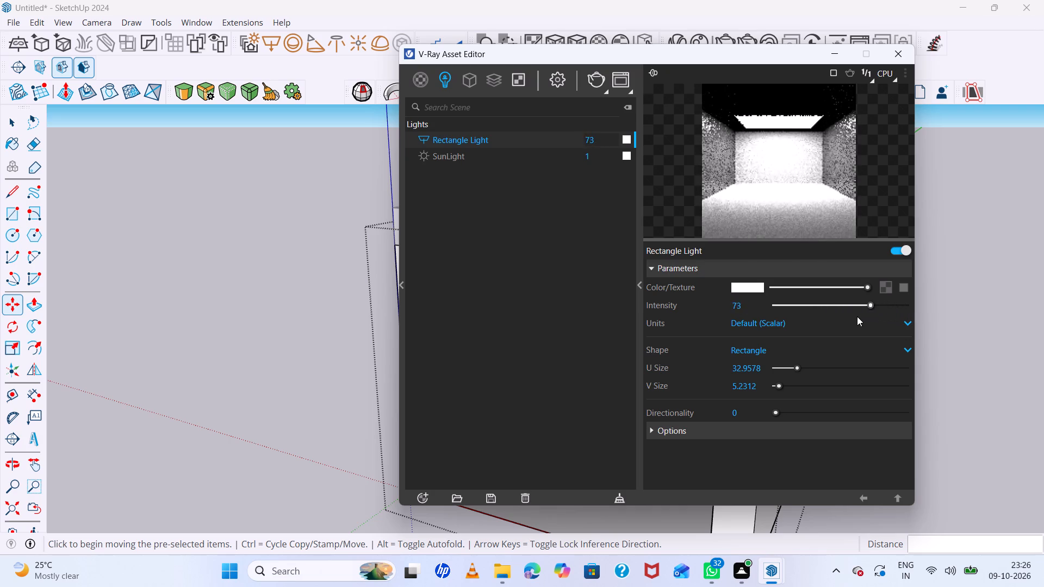
{"action": "left_click_drag", "start_coordinate": [857, 316], "coordinate": [911, 308]}
Examine the Rectangle Light's remaining parameters and its Options settings, such as Invisible, Shadows and Double Sided.
{"action": "scroll", "coordinate": [769, 363], "scroll_direction": "down", "scroll_amount": 4}
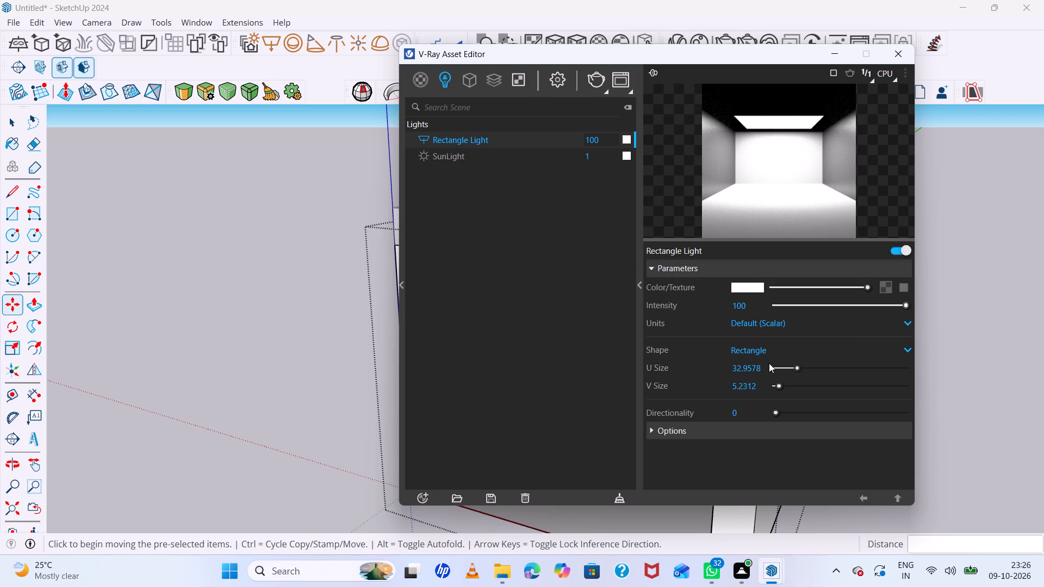
{"action": "scroll", "coordinate": [693, 429], "scroll_direction": "down", "scroll_amount": 2}
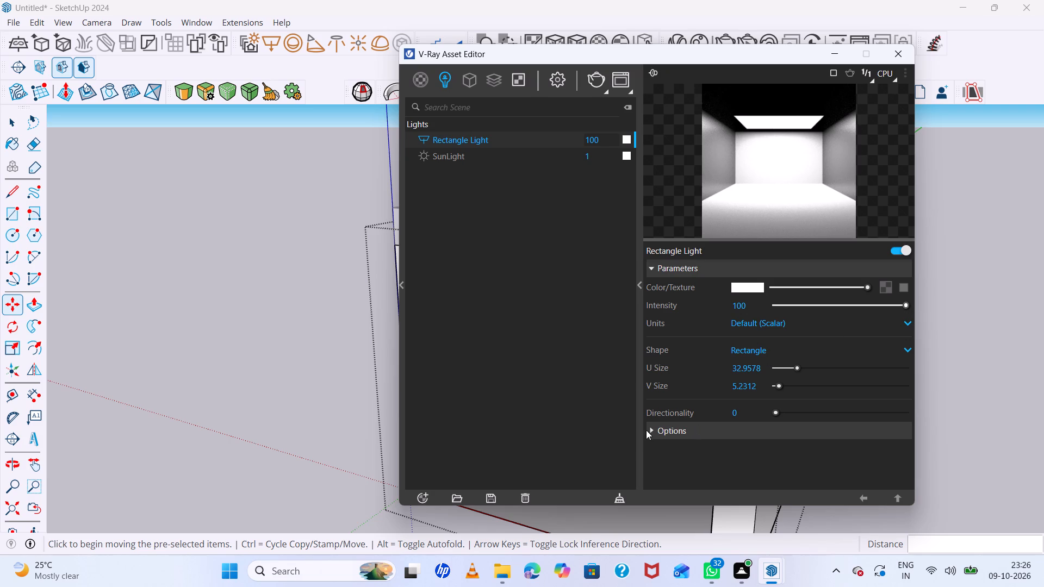
{"action": "left_click", "coordinate": [654, 430]}
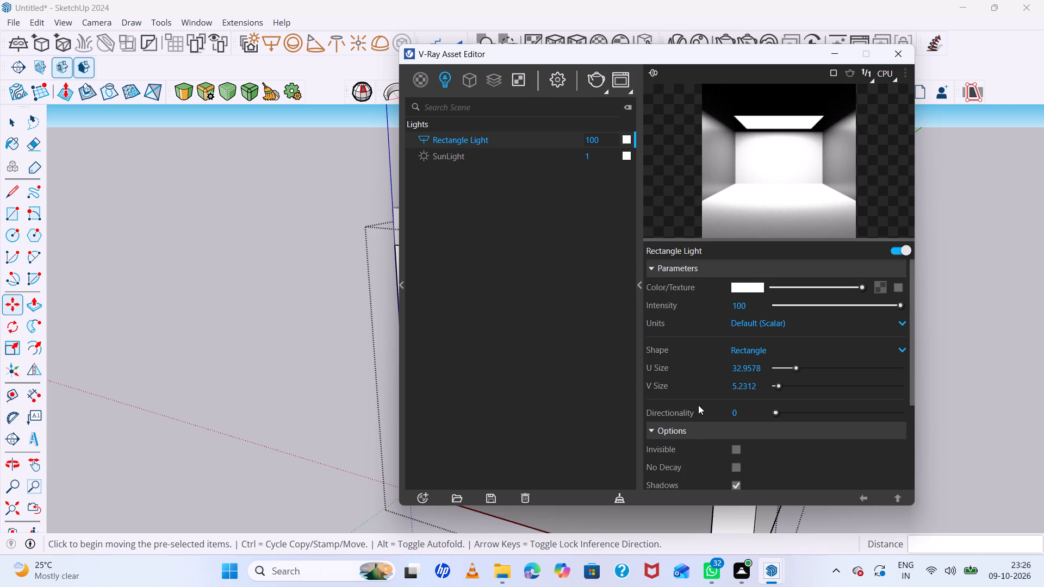
{"action": "scroll", "coordinate": [705, 397], "scroll_direction": "down", "scroll_amount": 6}
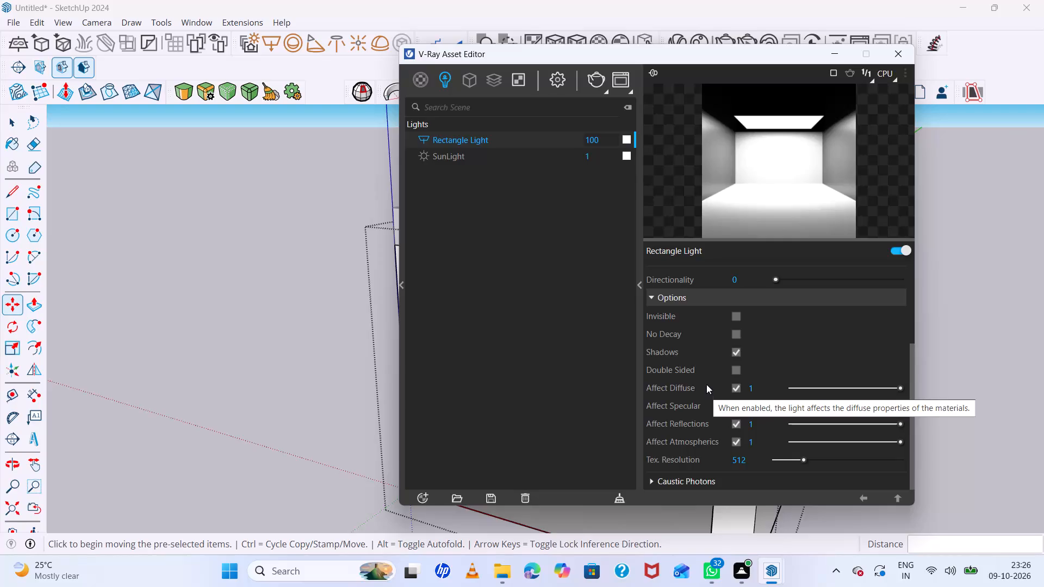
{"action": "scroll", "coordinate": [674, 300], "scroll_direction": "up", "scroll_amount": 7}
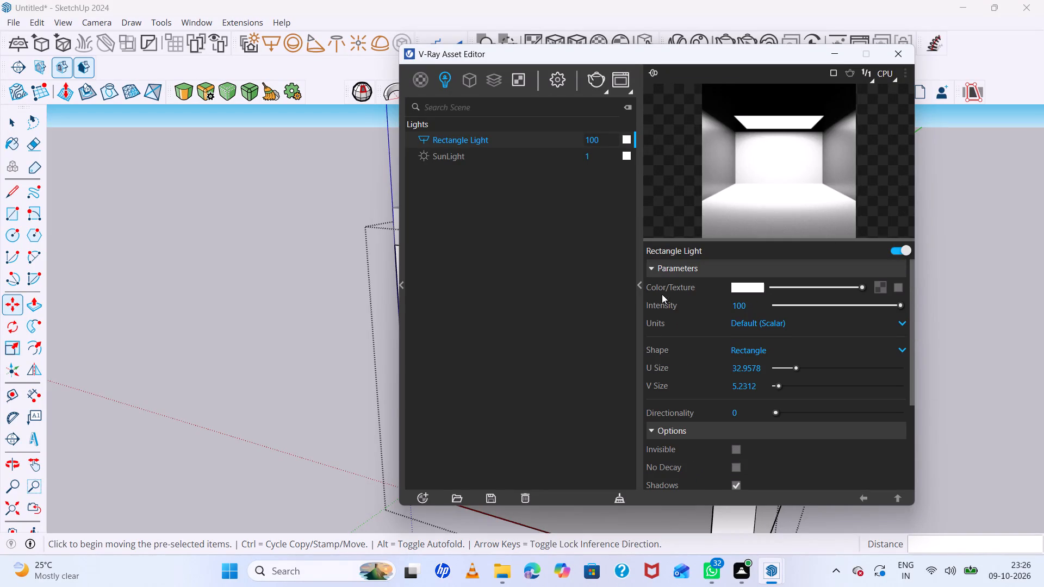
{"action": "scroll", "coordinate": [662, 294], "scroll_direction": "up", "scroll_amount": 5}
{"action": "scroll", "coordinate": [663, 304], "scroll_direction": "down", "scroll_amount": 4}
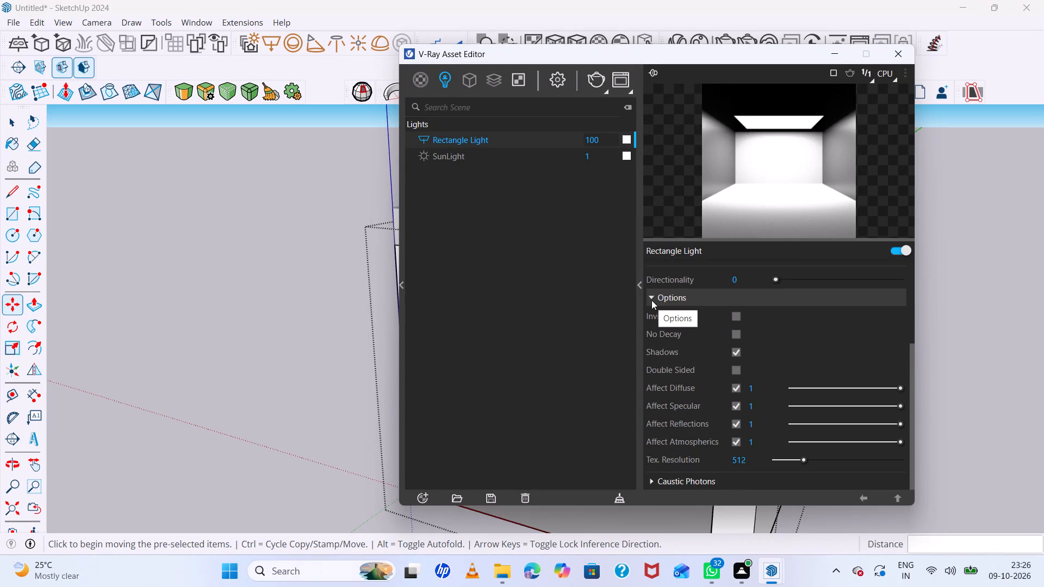
{"action": "left_click", "coordinate": [651, 300]}
{"action": "scroll", "coordinate": [651, 298], "scroll_direction": "down", "scroll_amount": 2}
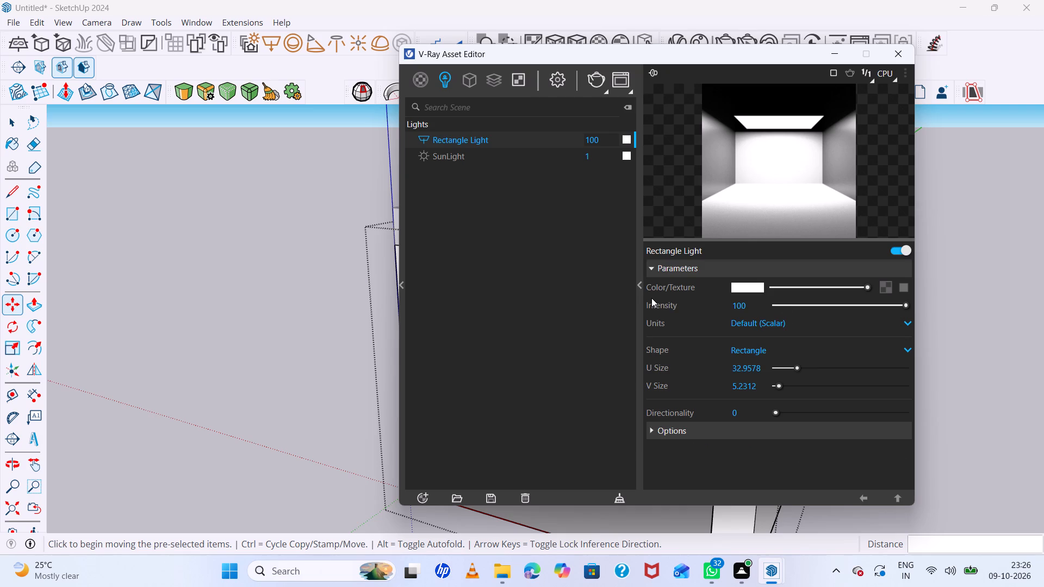
{"action": "scroll", "coordinate": [651, 298], "scroll_direction": "down", "scroll_amount": 2}
{"action": "scroll", "coordinate": [643, 209], "scroll_direction": "up", "scroll_amount": 1}
Start a V-Ray render of the room scene.
{"action": "left_click", "coordinate": [631, 90]}
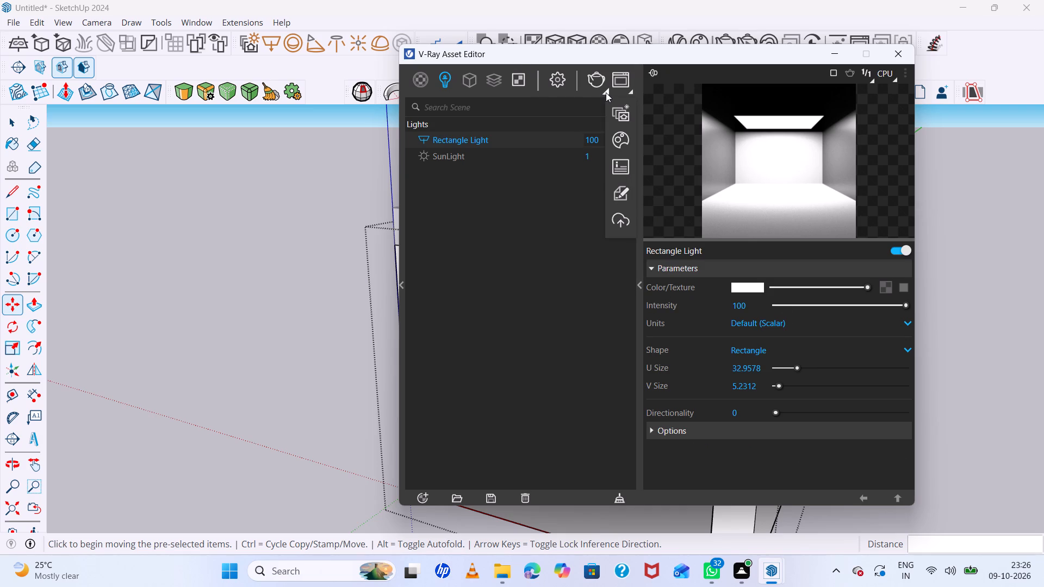
{"action": "left_click", "coordinate": [606, 92]}
{"action": "left_click", "coordinate": [630, 90]}
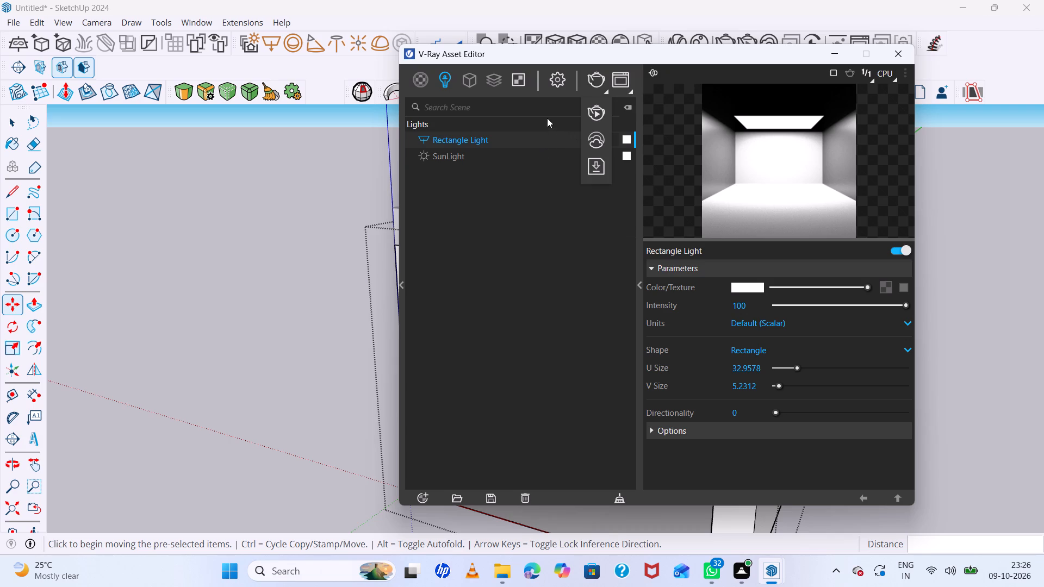
{"action": "left_click", "coordinate": [594, 79]}
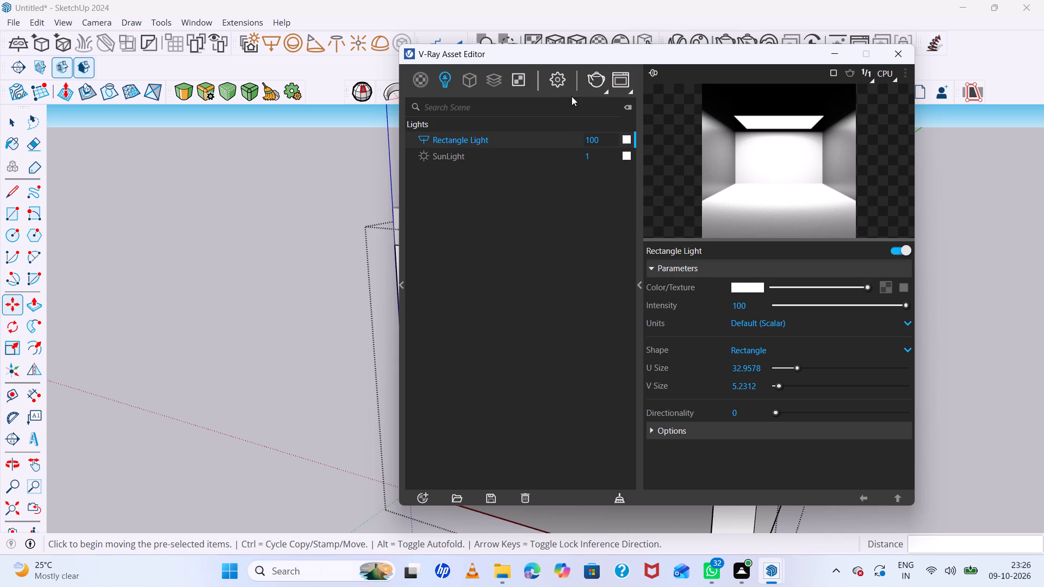
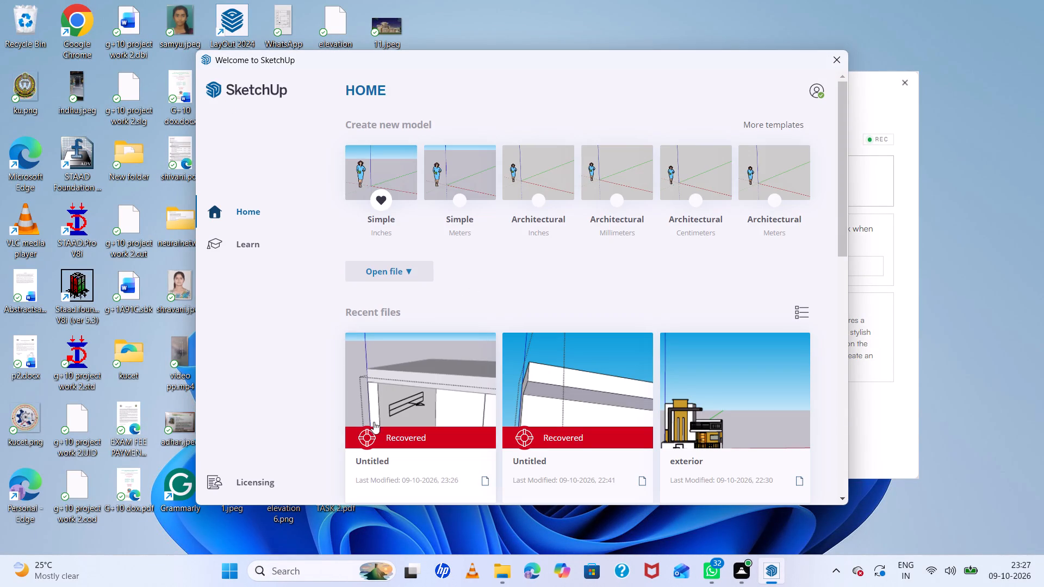
Open the recovered "Untitled" model last modified 09-10-2026, 23:26 from the recent files.
{"action": "double_click", "coordinate": [414, 401]}
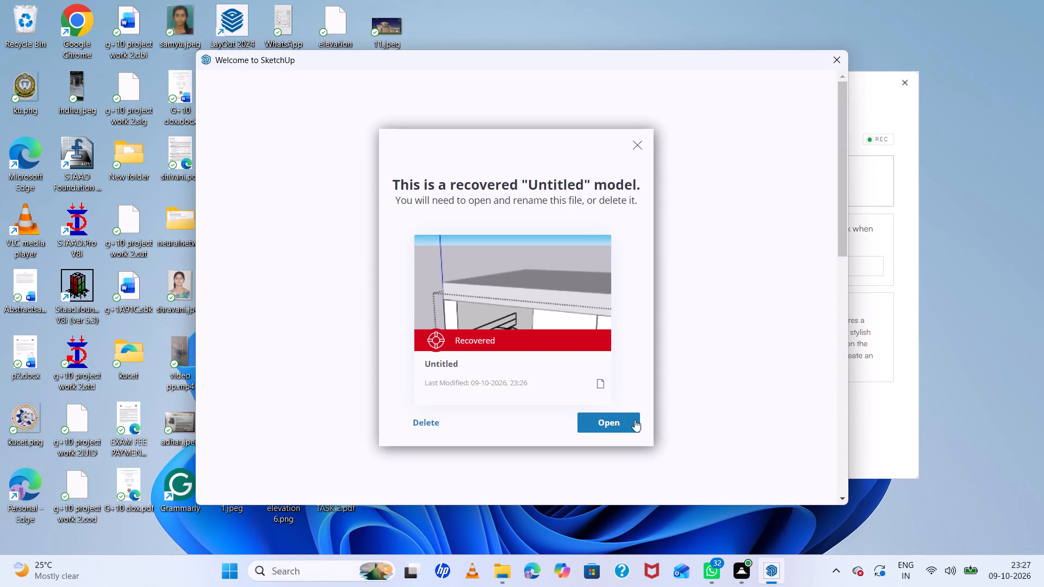
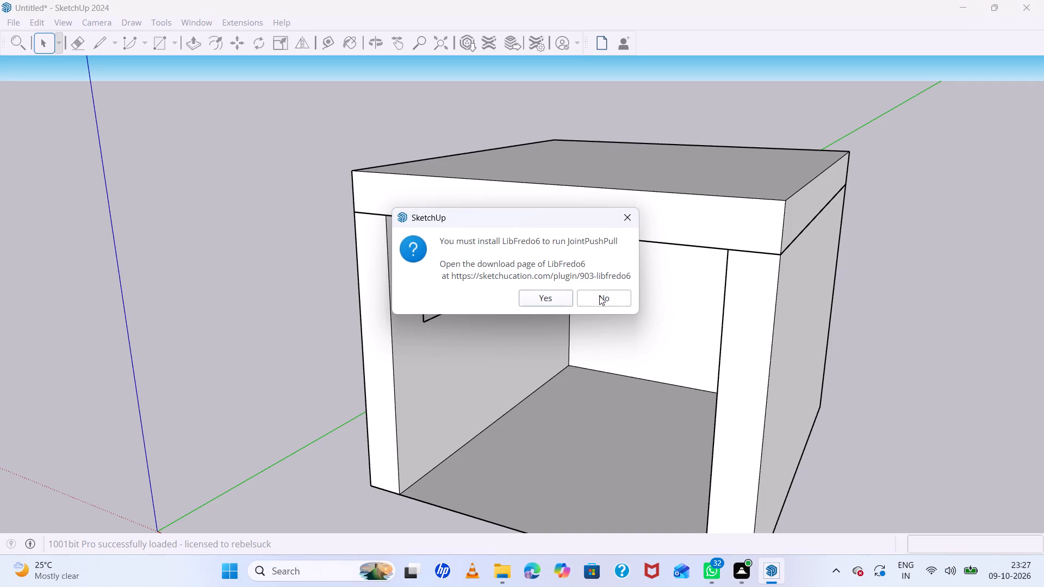
Decline opening the LibFredo6 download page for JointPushPull.
{"action": "left_click", "coordinate": [599, 296]}
{"action": "scroll", "coordinate": [405, 316], "scroll_direction": "down", "scroll_amount": 7}
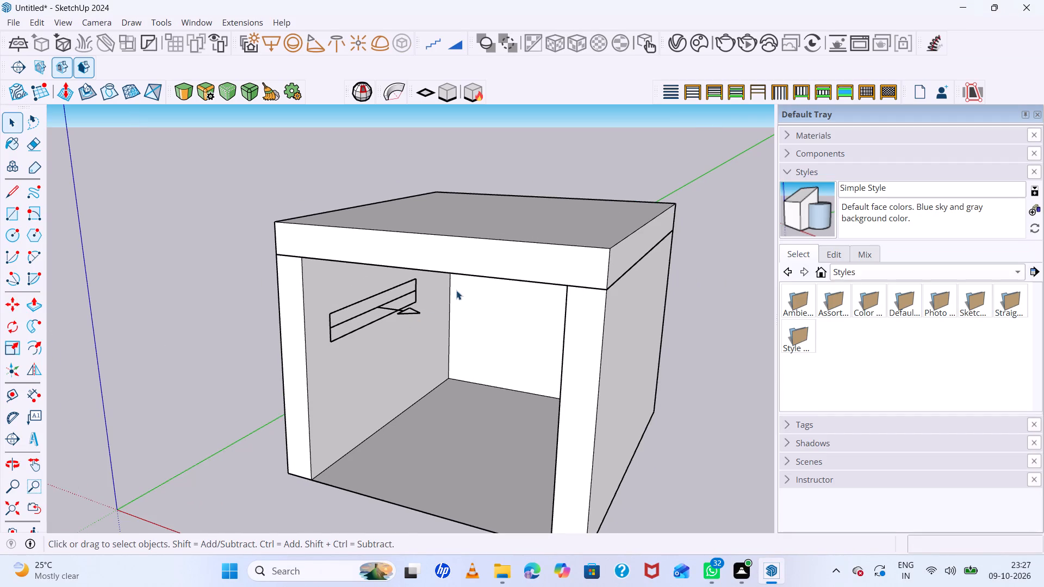
{"action": "scroll", "coordinate": [441, 304], "scroll_direction": "down", "scroll_amount": 5}
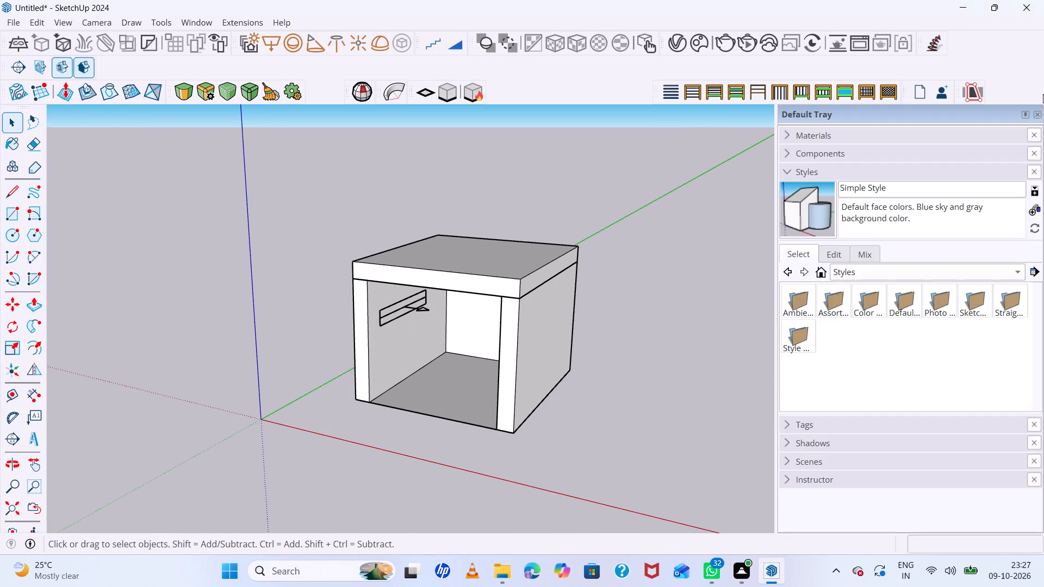
Close the Default Tray and ignore the available extension updates.
{"action": "left_click", "coordinate": [1034, 113]}
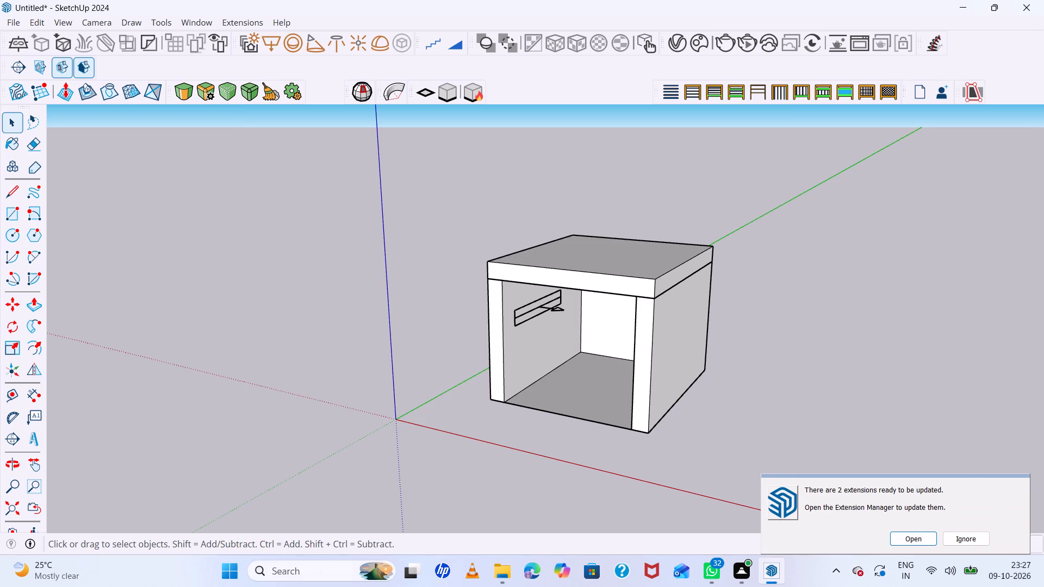
{"action": "left_click", "coordinate": [974, 540]}
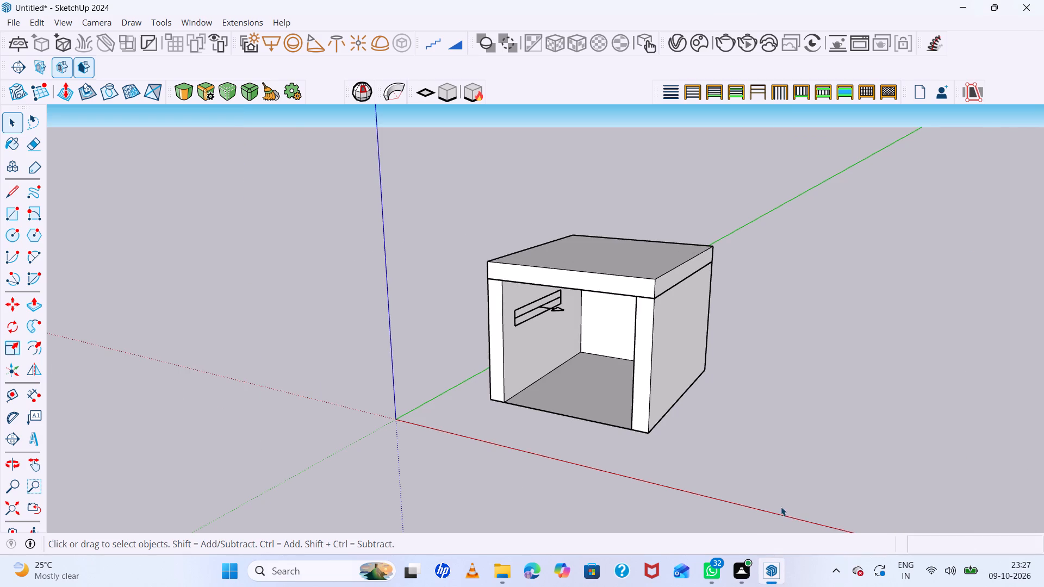
Inside the box group, move the Rectangle Light 1 mm along the red axis, away from the inner side wall.
{"action": "scroll", "coordinate": [612, 421], "scroll_direction": "up", "scroll_amount": 4}
{"action": "left_click", "coordinate": [469, 263]}
{"action": "scroll", "coordinate": [501, 258], "scroll_direction": "up", "scroll_amount": 4}
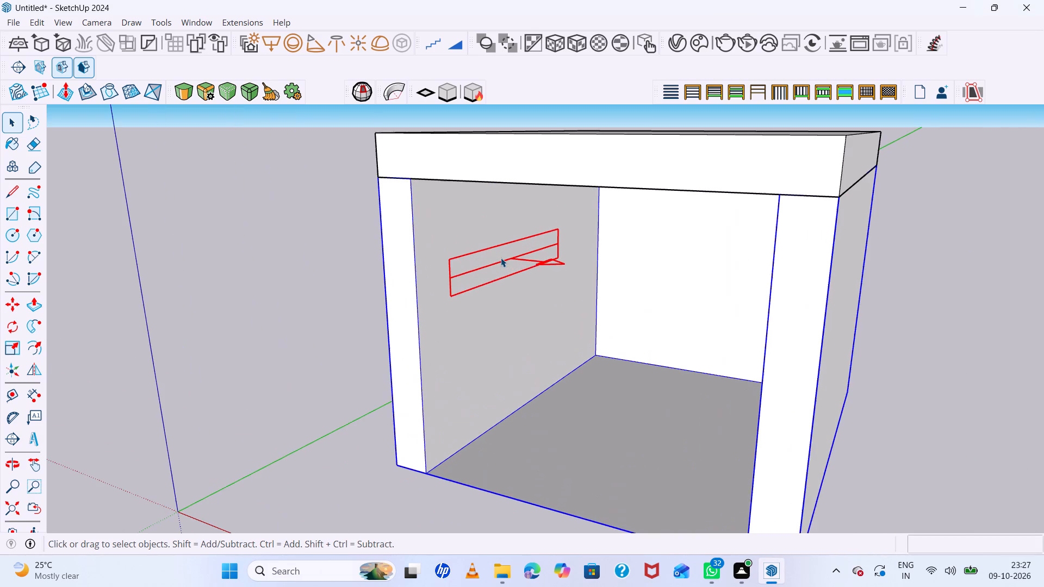
{"action": "double_click", "coordinate": [539, 259]}
{"action": "left_click", "coordinate": [543, 261]}
{"action": "left_click", "coordinate": [546, 264]}
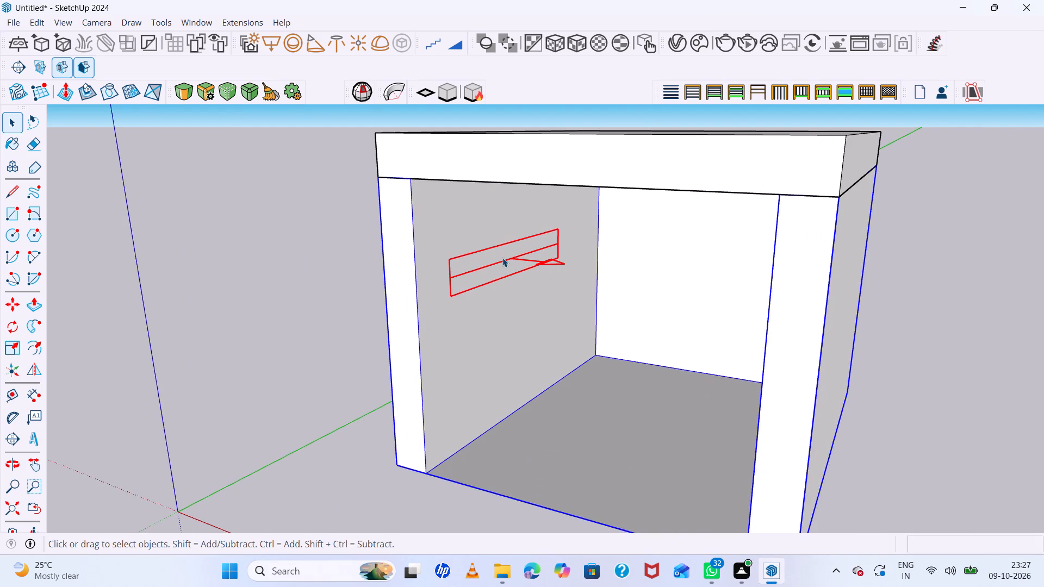
{"action": "triple_click", "coordinate": [502, 258]}
{"action": "left_click", "coordinate": [502, 258]}
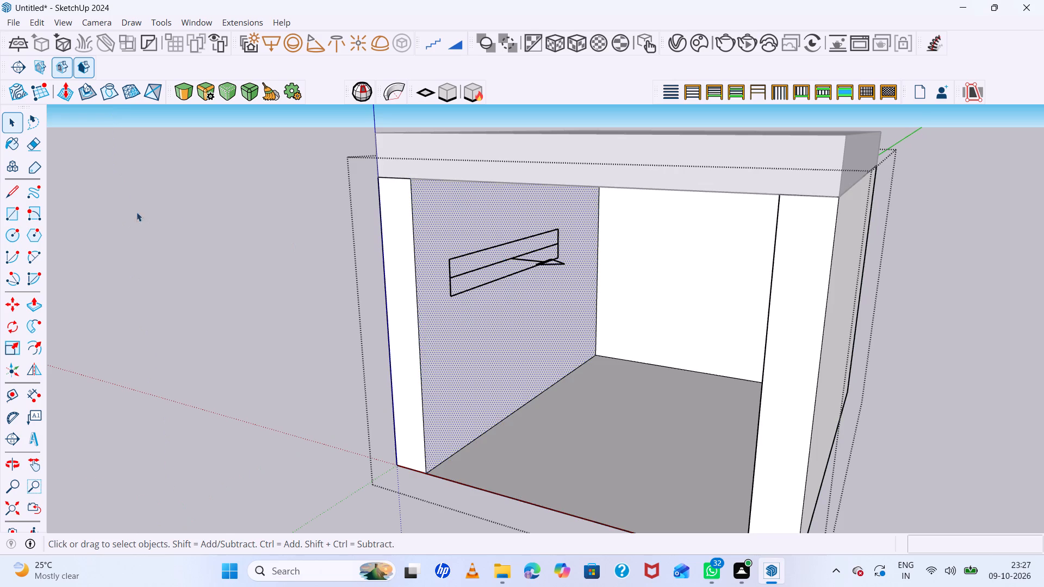
{"action": "left_click", "coordinate": [136, 212]}
{"action": "double_click", "coordinate": [530, 258]}
{"action": "left_click", "coordinate": [544, 263]}
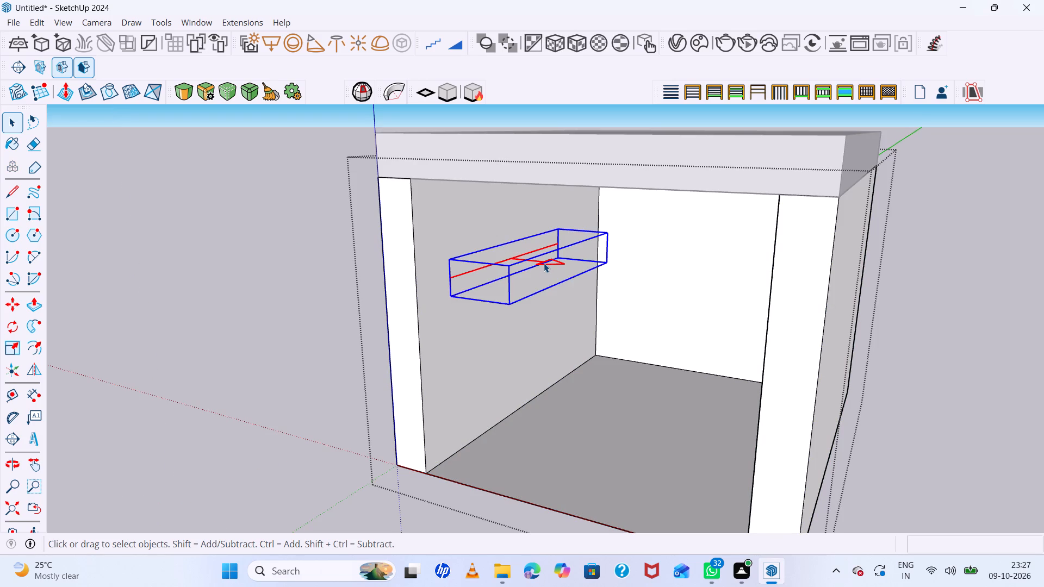
{"action": "key", "text": "m"}
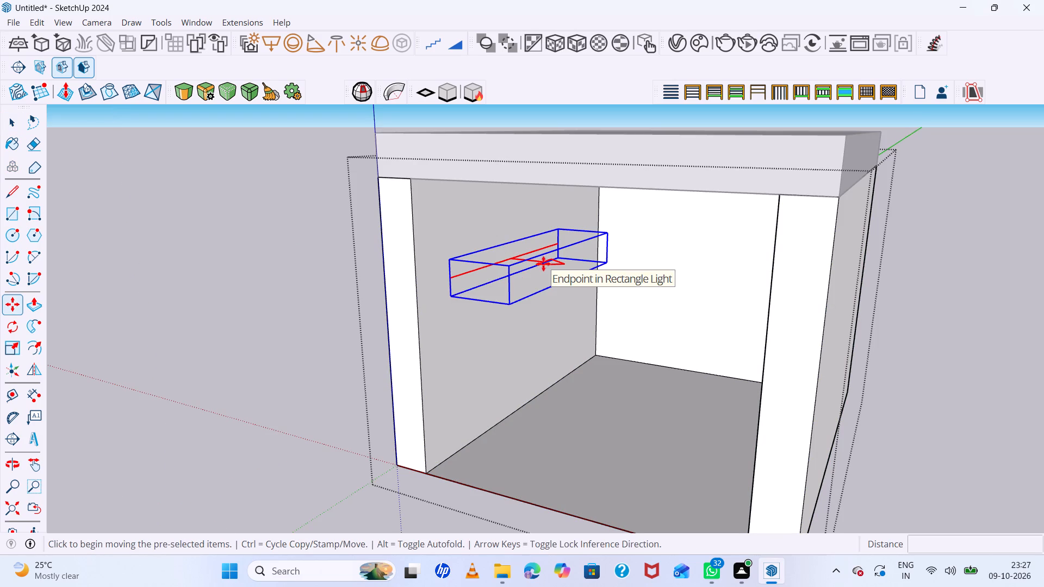
{"action": "left_click", "coordinate": [449, 258]}
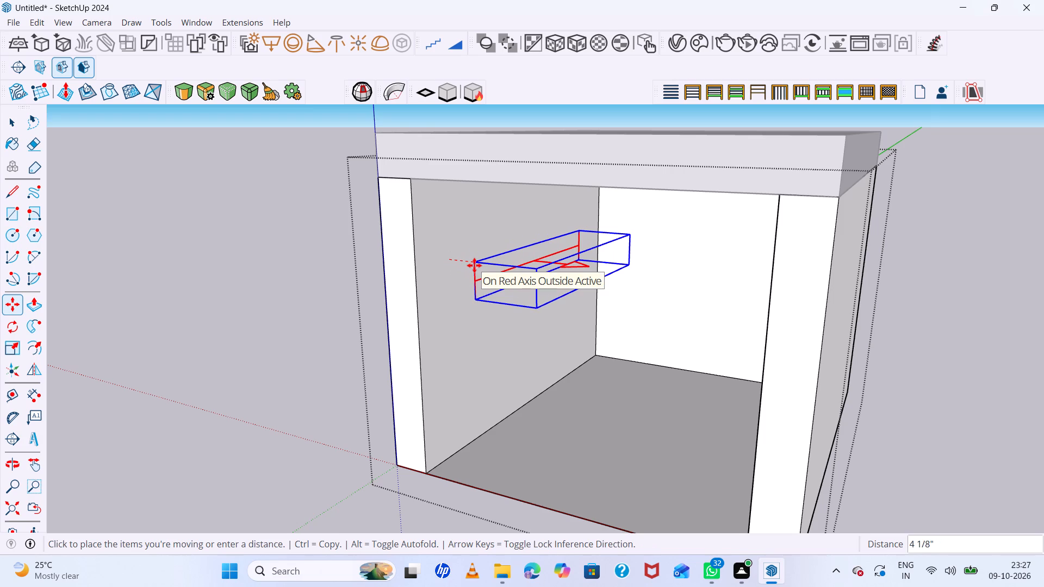
{"action": "key", "text": "1"}
{"action": "type", "text": "mm"}
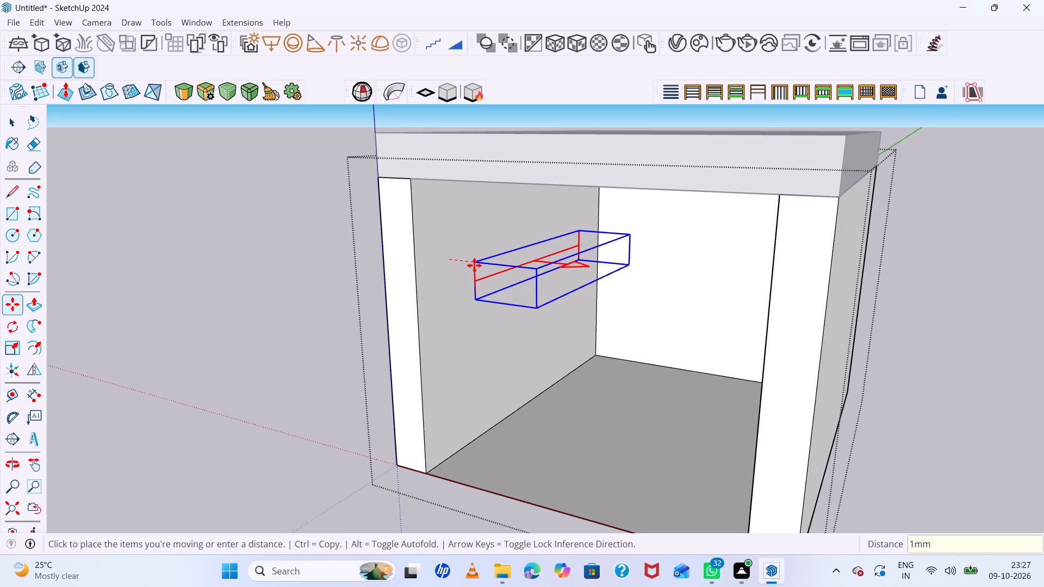
{"action": "key", "text": "Return"}
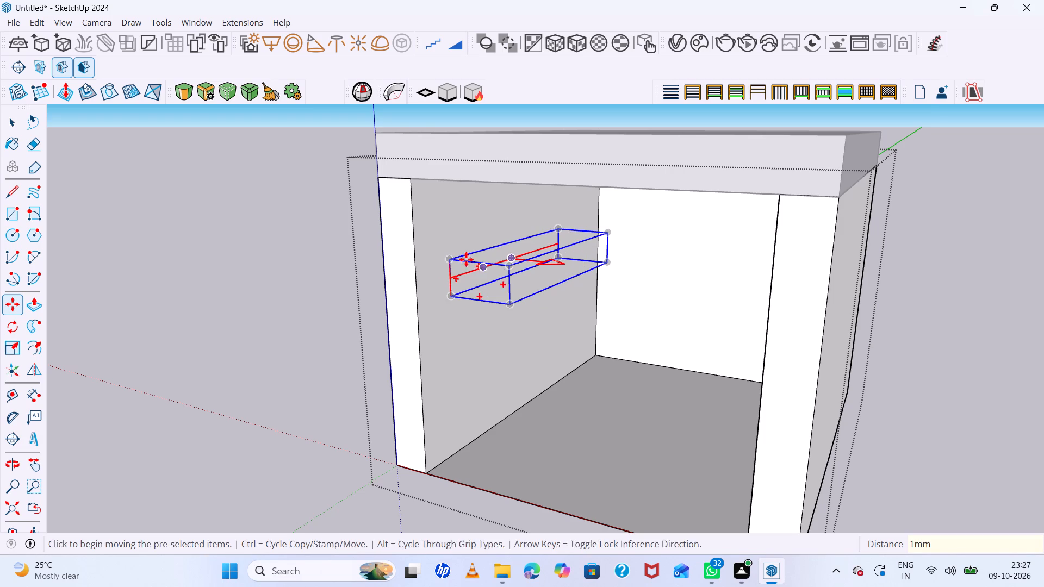
{"action": "scroll", "coordinate": [547, 323], "scroll_direction": "down", "scroll_amount": 4}
{"action": "key", "text": "space"}
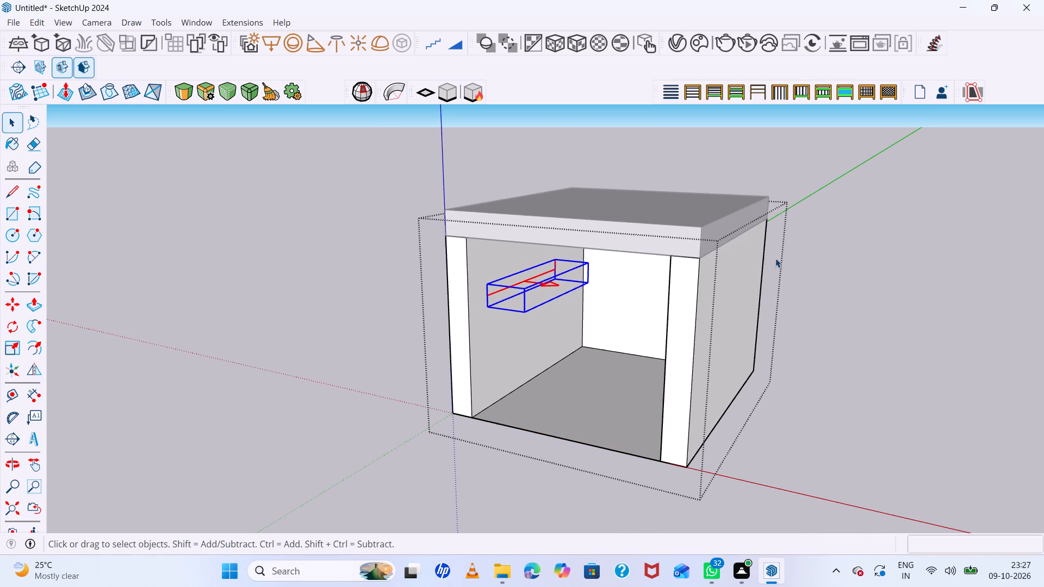
{"action": "left_click", "coordinate": [815, 256]}
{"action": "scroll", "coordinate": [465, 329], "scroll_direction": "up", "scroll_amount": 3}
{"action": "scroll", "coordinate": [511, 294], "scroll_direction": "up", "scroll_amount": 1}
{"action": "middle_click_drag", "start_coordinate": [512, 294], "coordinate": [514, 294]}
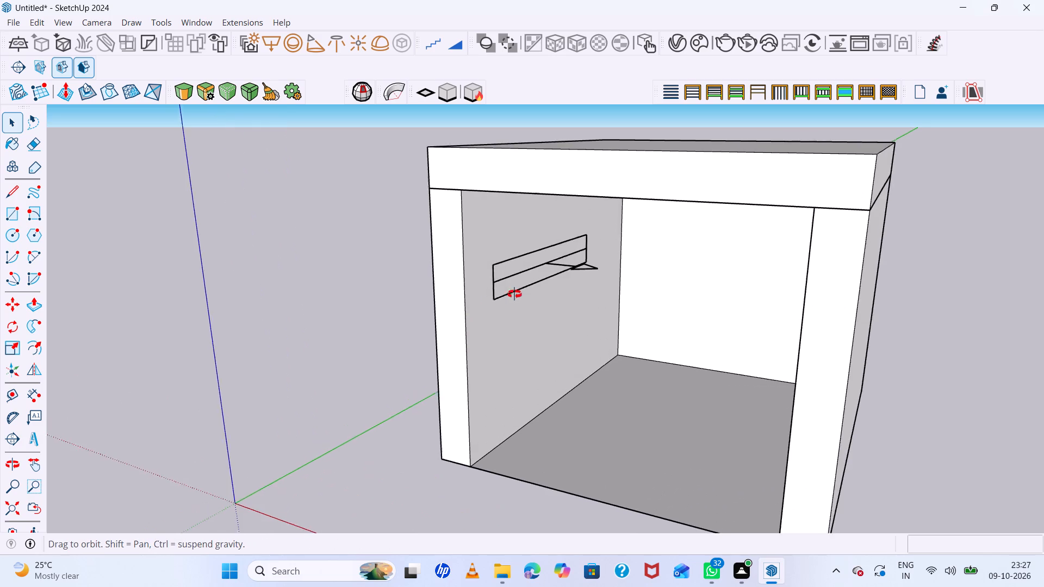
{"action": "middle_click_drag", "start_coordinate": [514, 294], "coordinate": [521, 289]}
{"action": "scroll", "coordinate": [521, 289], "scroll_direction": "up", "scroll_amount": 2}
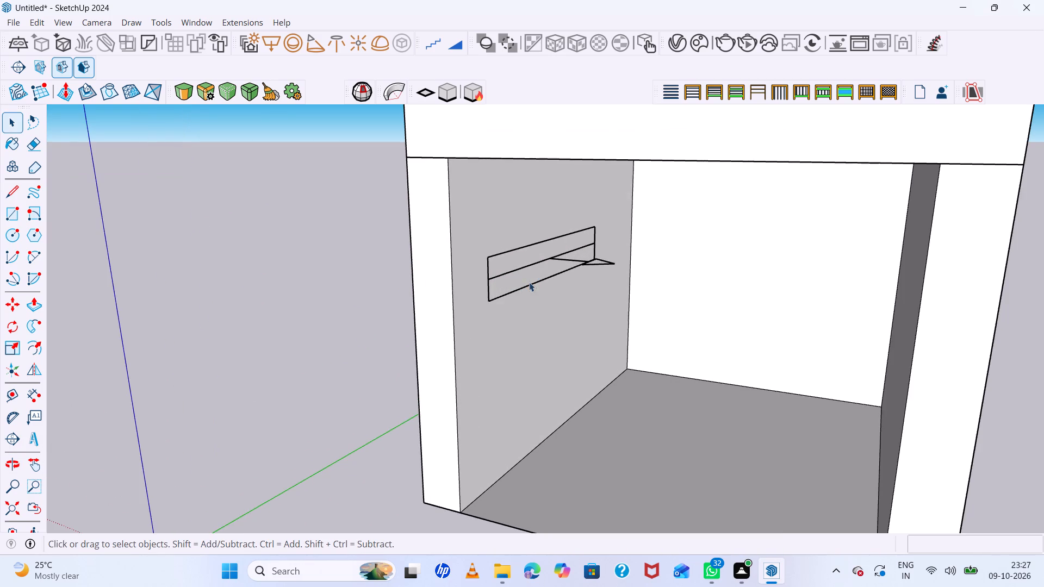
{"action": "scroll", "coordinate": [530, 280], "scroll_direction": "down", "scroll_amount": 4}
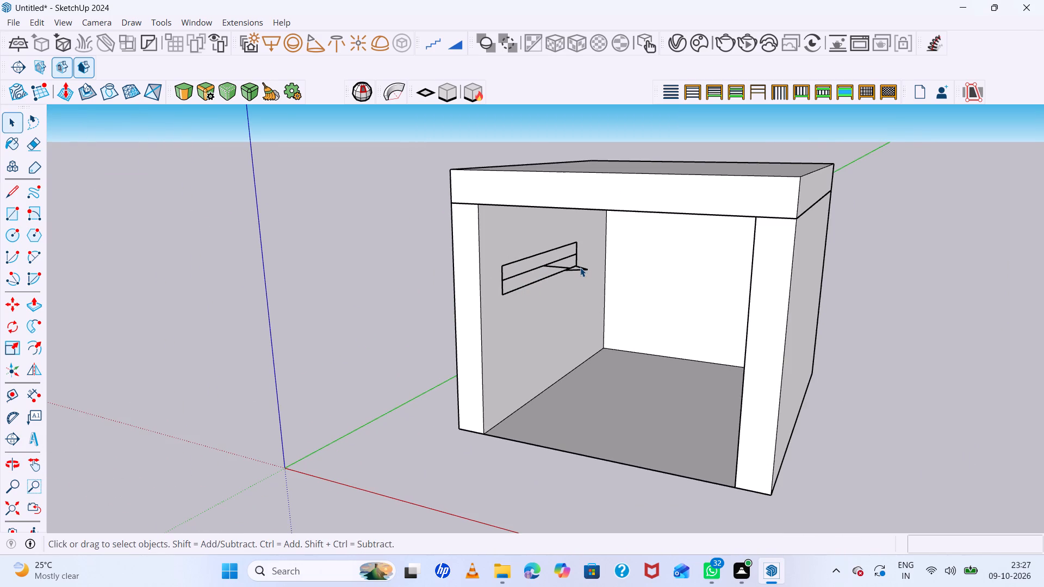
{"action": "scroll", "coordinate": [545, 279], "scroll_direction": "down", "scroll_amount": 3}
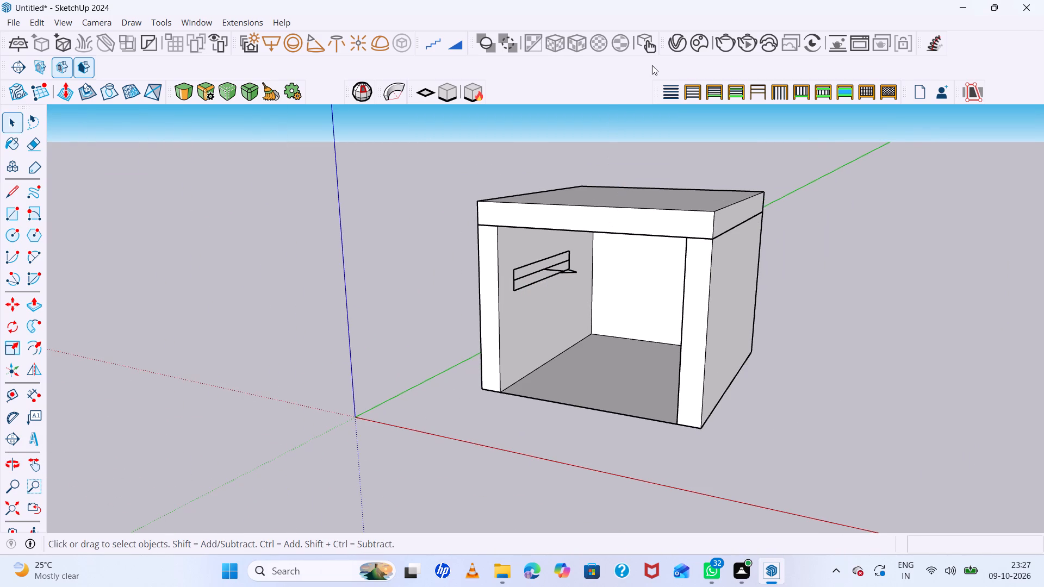
Dismiss the notification about the new V-Ray version.
{"action": "left_click", "coordinate": [680, 40]}
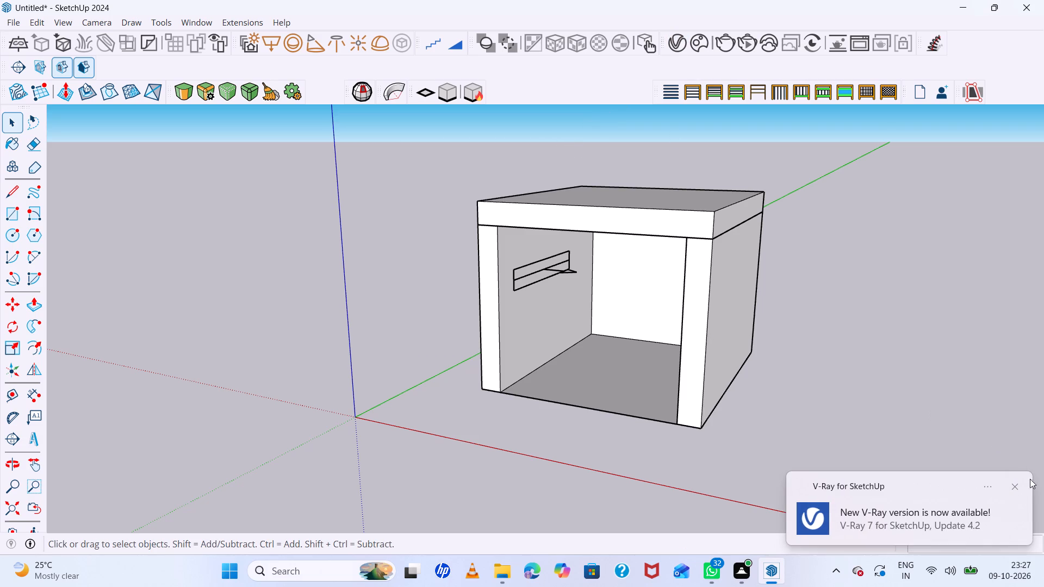
{"action": "left_click", "coordinate": [992, 489]}
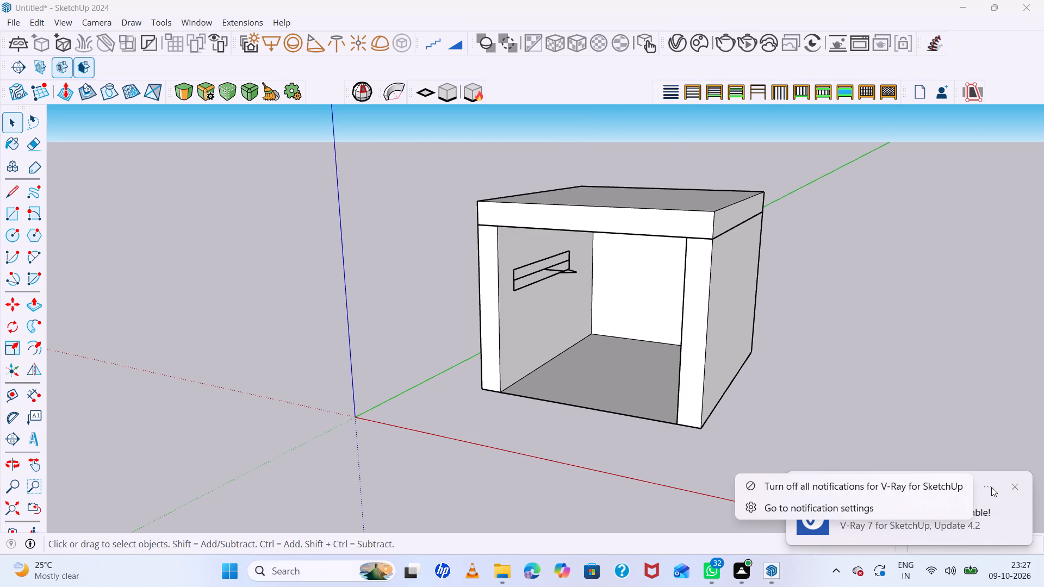
{"action": "left_click", "coordinate": [1018, 486]}
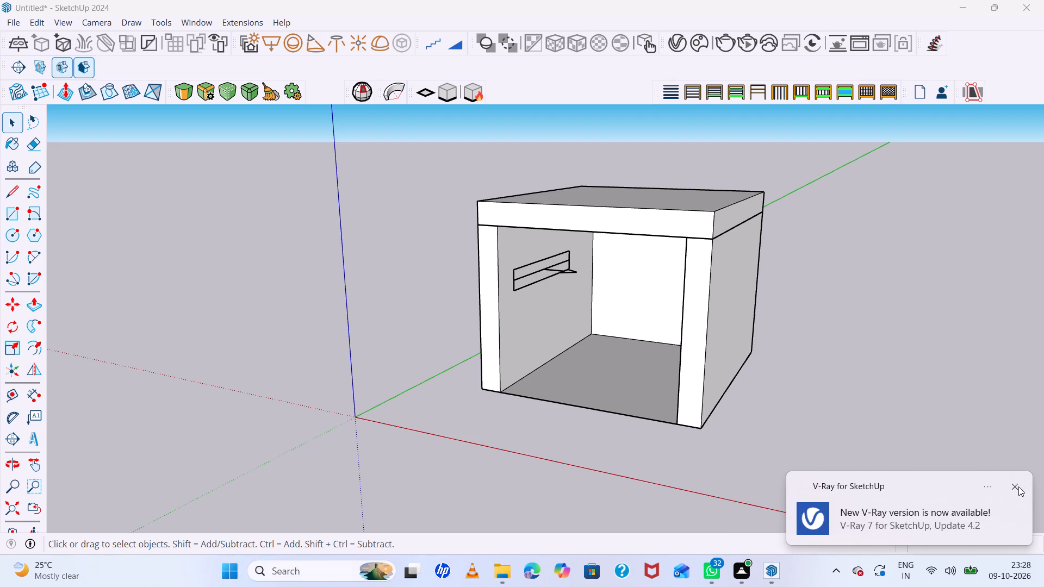
{"action": "left_click", "coordinate": [1017, 484]}
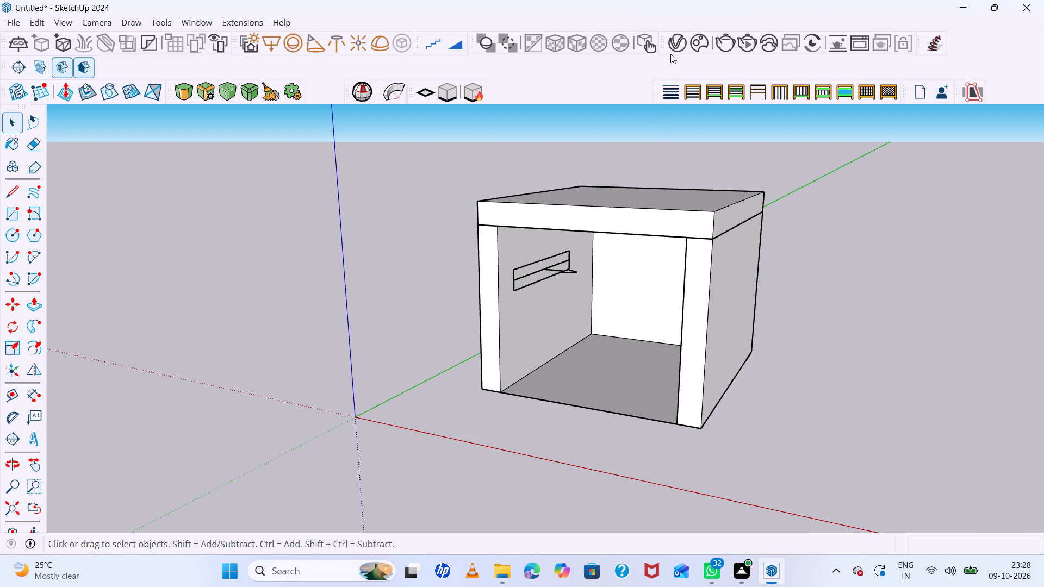
In the V-Ray Asset Editor's lights, set the SunLight intensity to 0.2.
{"action": "left_click", "coordinate": [675, 41]}
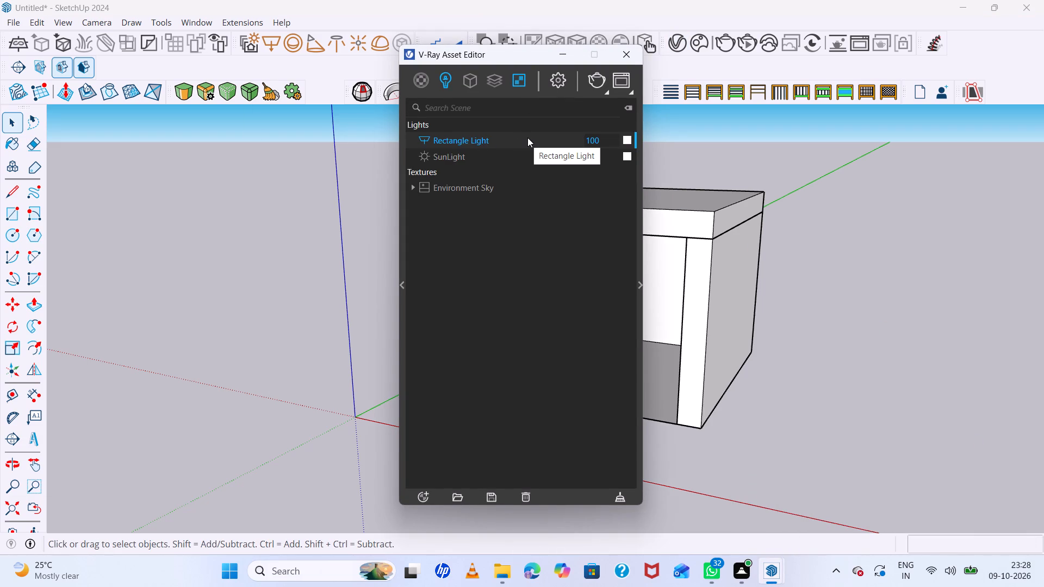
{"action": "left_click", "coordinate": [520, 76]}
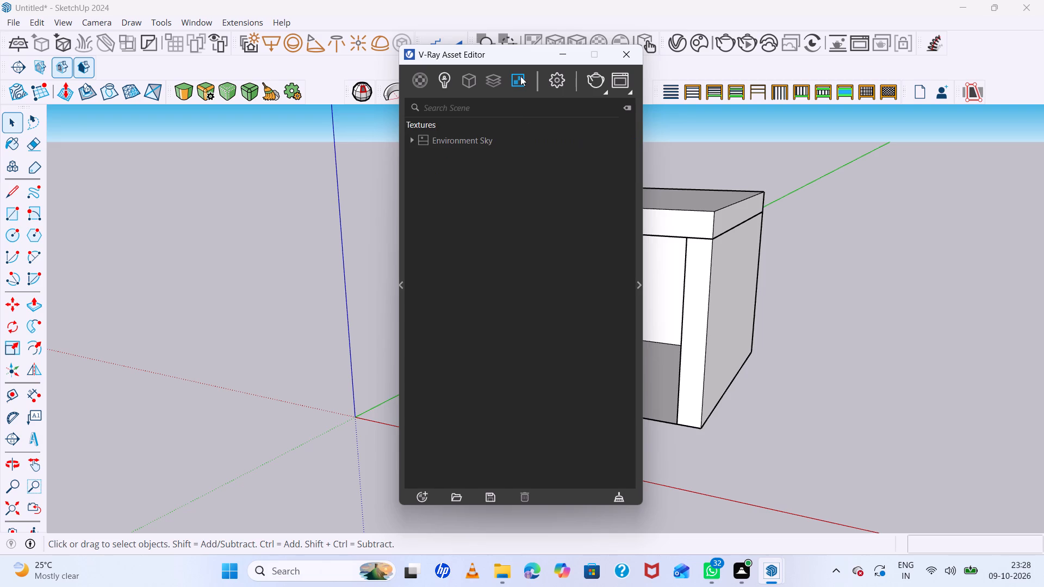
{"action": "left_click", "coordinate": [520, 76]}
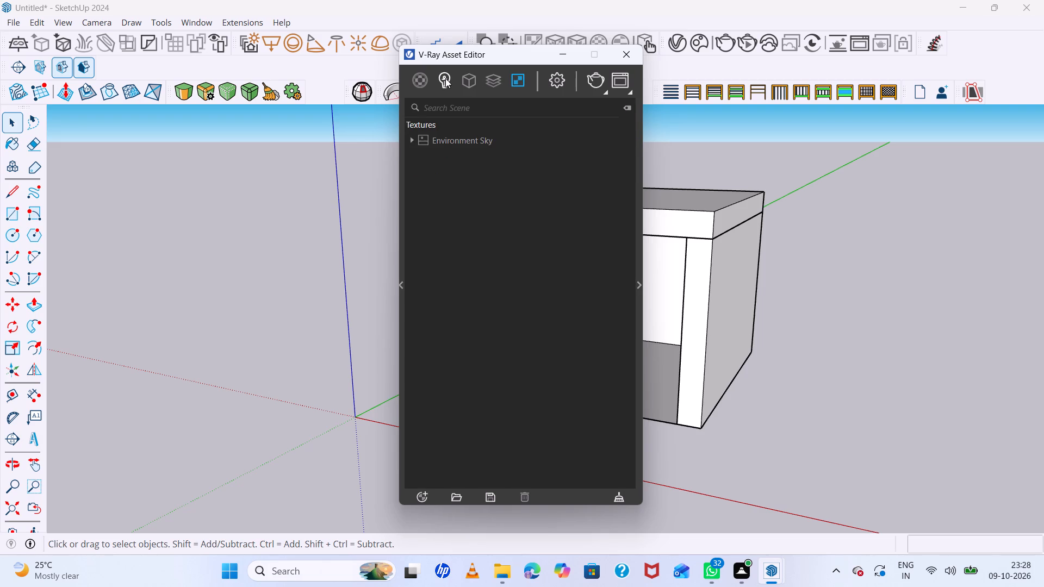
{"action": "left_click", "coordinate": [445, 78]}
{"action": "scroll", "coordinate": [433, 154], "scroll_direction": "up", "scroll_amount": 2}
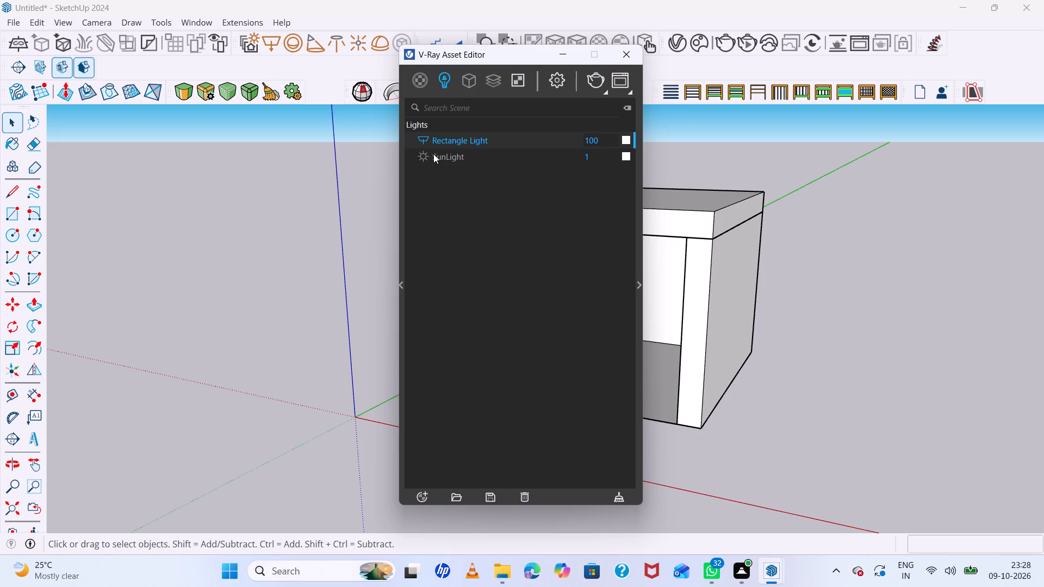
{"action": "left_click", "coordinate": [597, 157]}
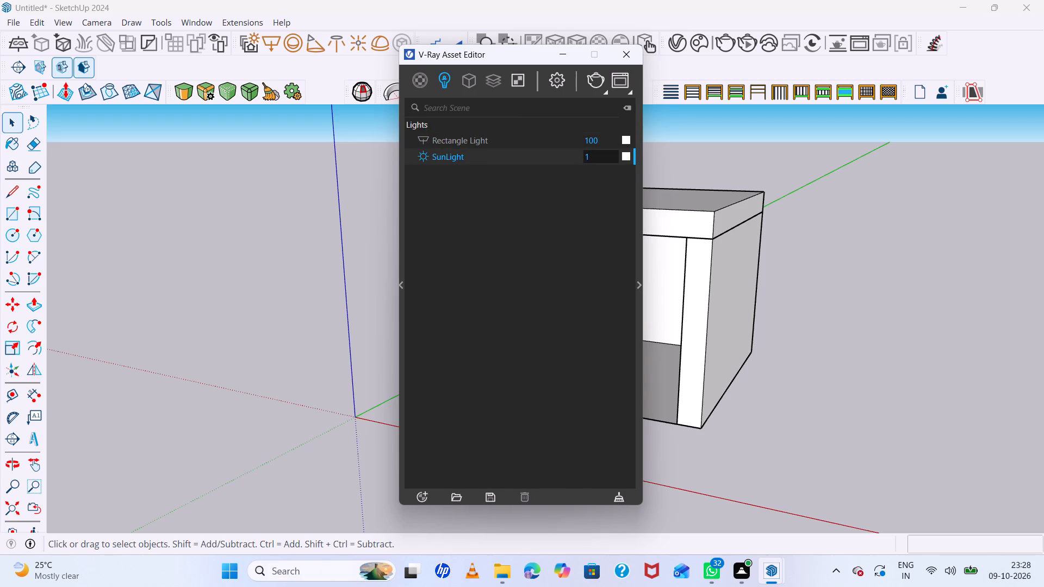
{"action": "key", "text": "BackSpace"}
{"action": "type", "text": ".3"}
{"action": "key", "text": "BackSpace"}
{"action": "key", "text": "2"}
{"action": "left_click", "coordinate": [663, 148]}
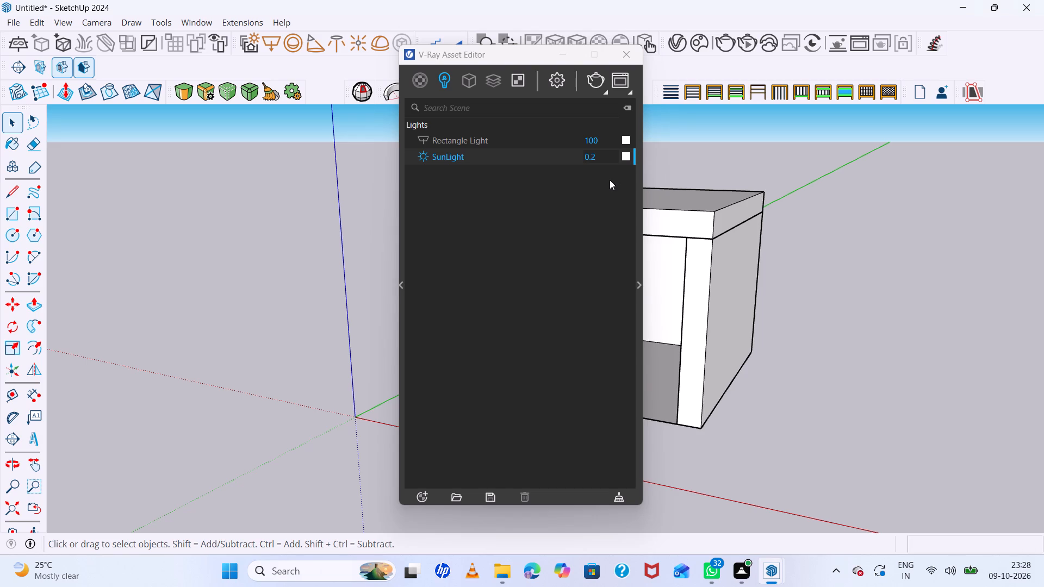
Expand the light settings and examine the parameters of the SunLight and the Rectangle Light, including the sun's sky, ground and cloud settings.
{"action": "left_click", "coordinate": [639, 285]}
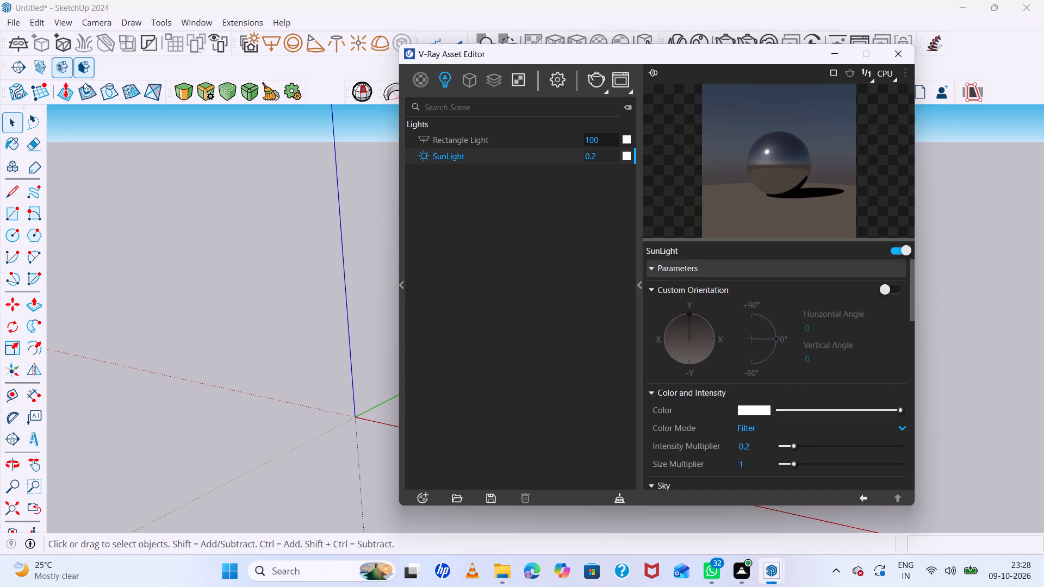
{"action": "left_click", "coordinate": [487, 139]}
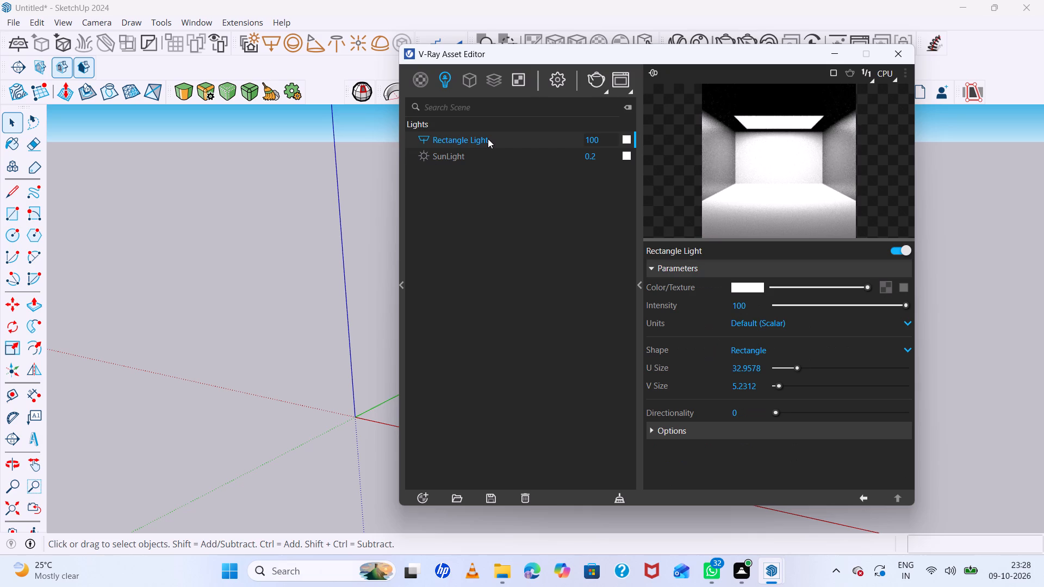
{"action": "left_click", "coordinate": [493, 157]}
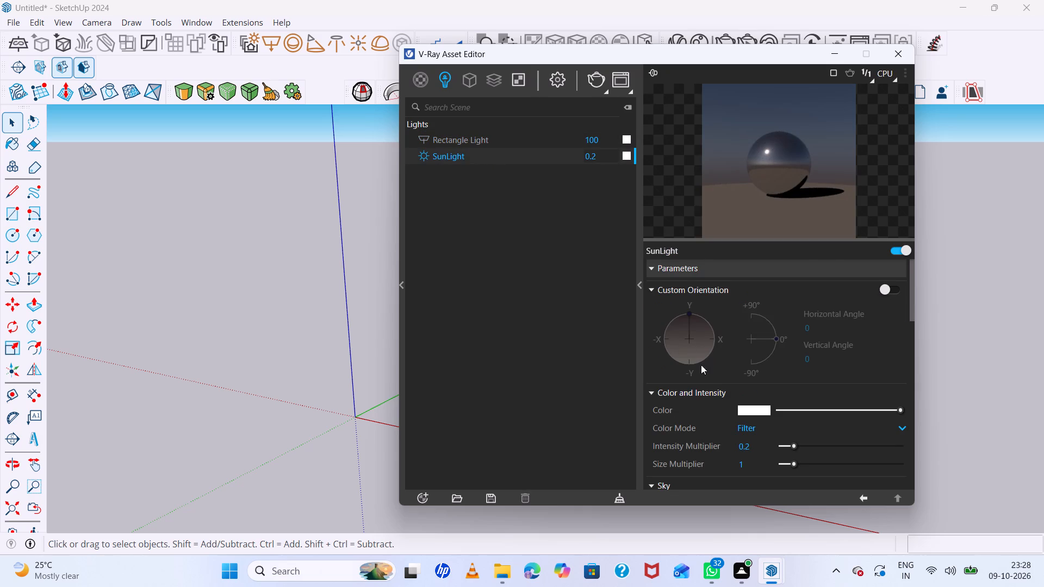
{"action": "scroll", "coordinate": [759, 415], "scroll_direction": "down", "scroll_amount": 3}
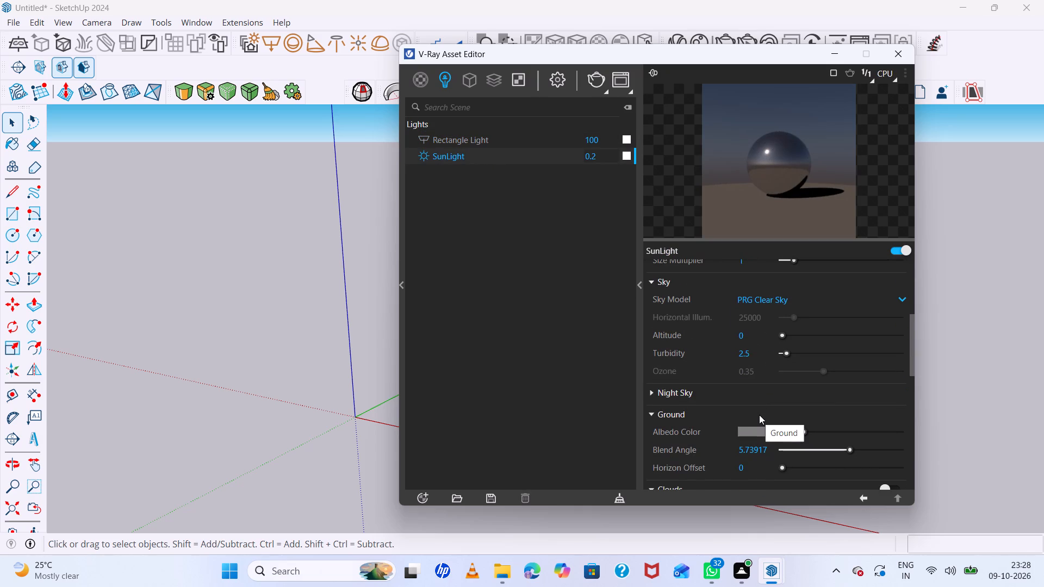
{"action": "scroll", "coordinate": [759, 415], "scroll_direction": "down", "scroll_amount": 1}
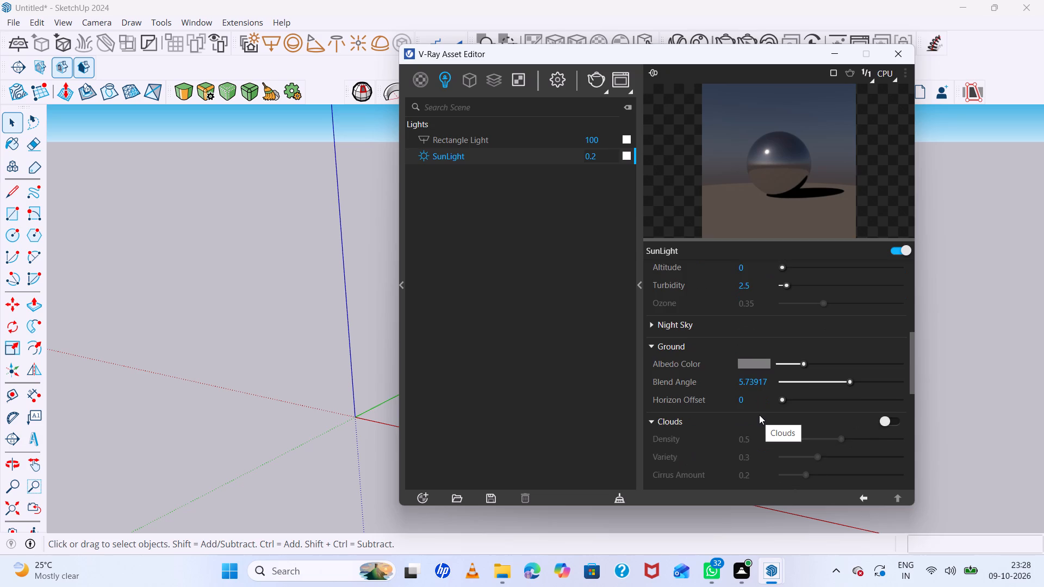
{"action": "scroll", "coordinate": [759, 415], "scroll_direction": "down", "scroll_amount": 4}
{"action": "scroll", "coordinate": [759, 415], "scroll_direction": "up", "scroll_amount": 11}
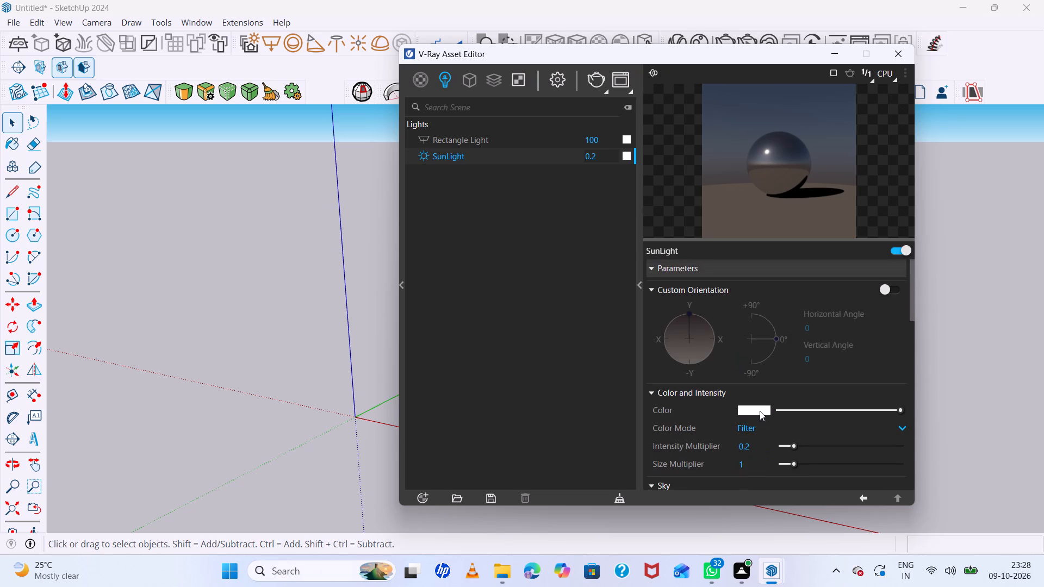
{"action": "scroll", "coordinate": [760, 411], "scroll_direction": "up", "scroll_amount": 9}
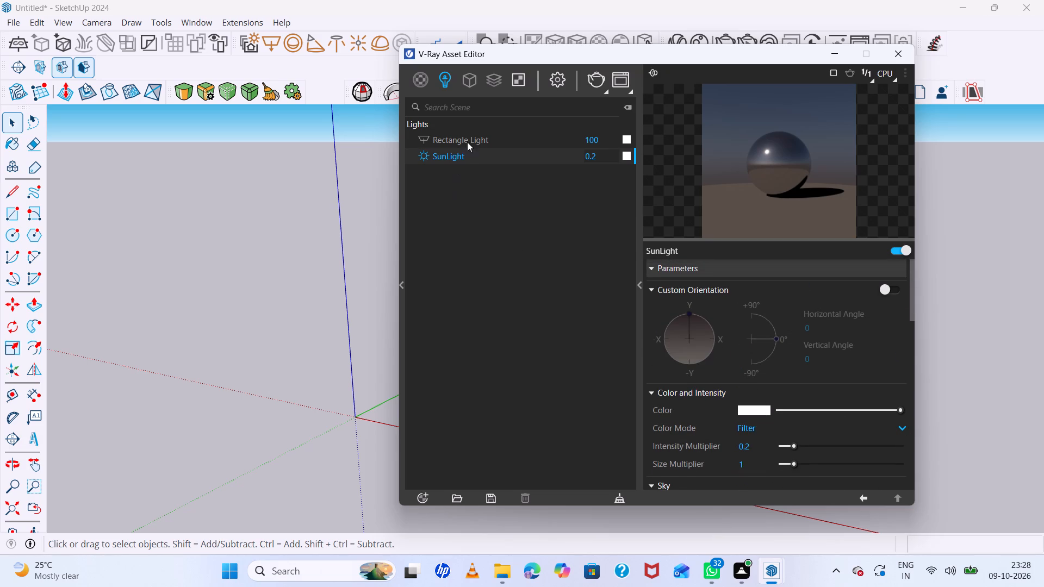
{"action": "left_click", "coordinate": [468, 140]}
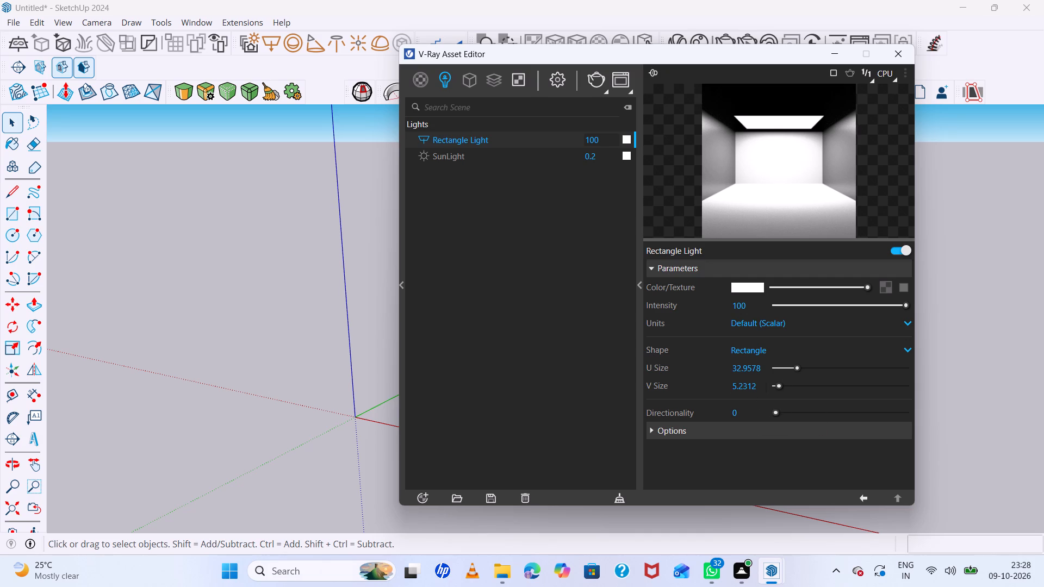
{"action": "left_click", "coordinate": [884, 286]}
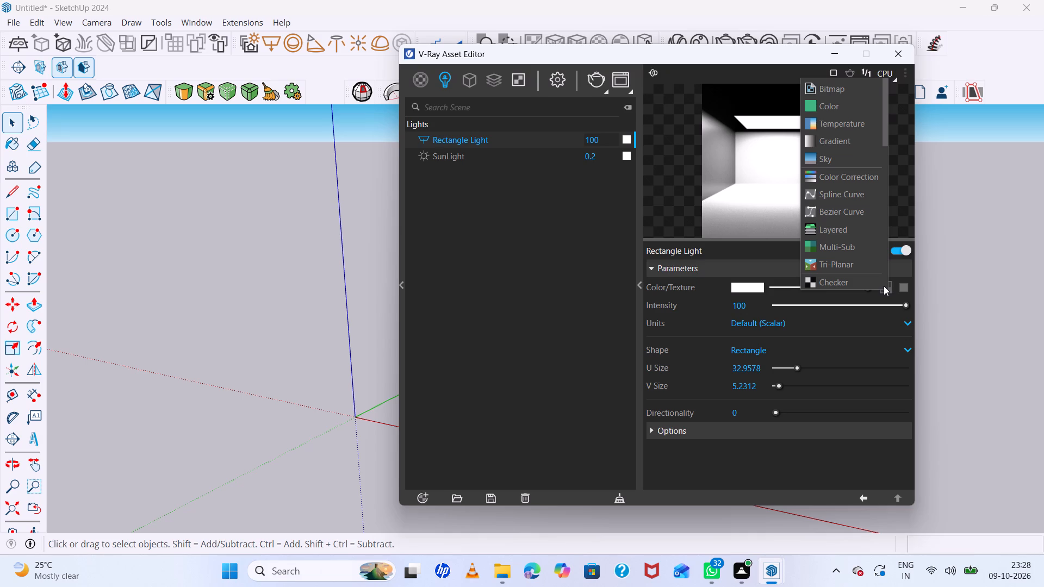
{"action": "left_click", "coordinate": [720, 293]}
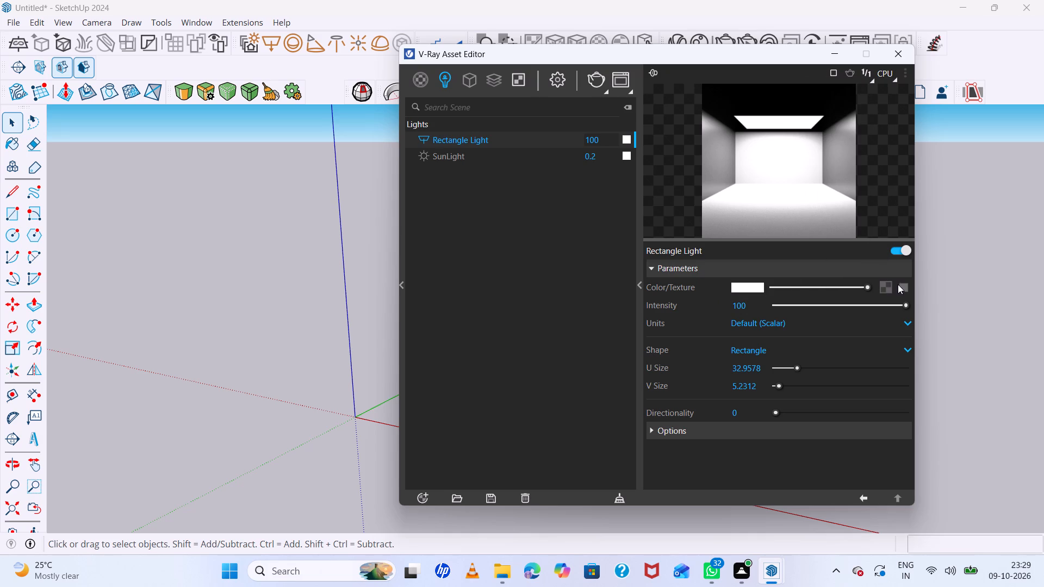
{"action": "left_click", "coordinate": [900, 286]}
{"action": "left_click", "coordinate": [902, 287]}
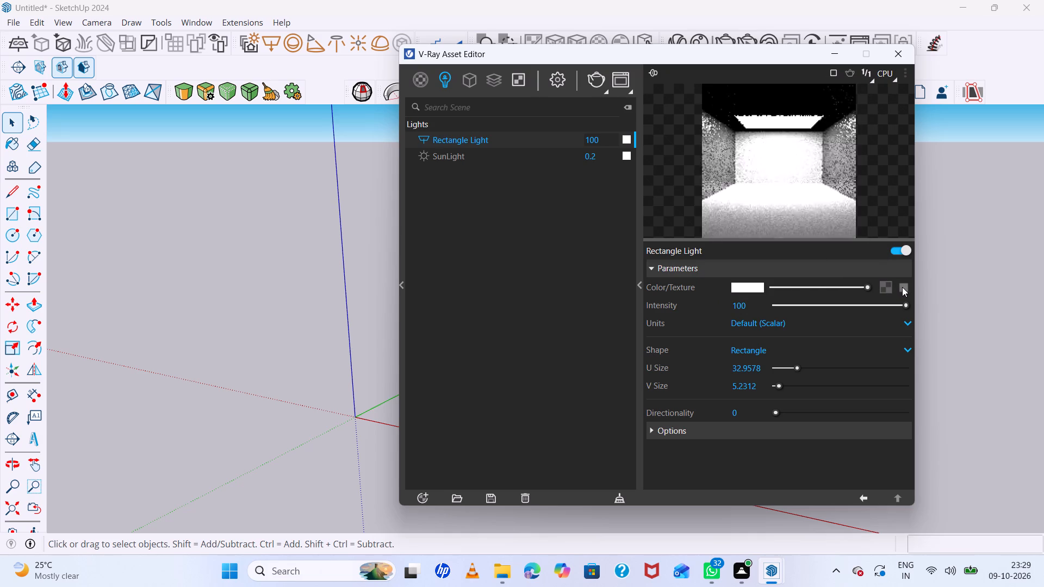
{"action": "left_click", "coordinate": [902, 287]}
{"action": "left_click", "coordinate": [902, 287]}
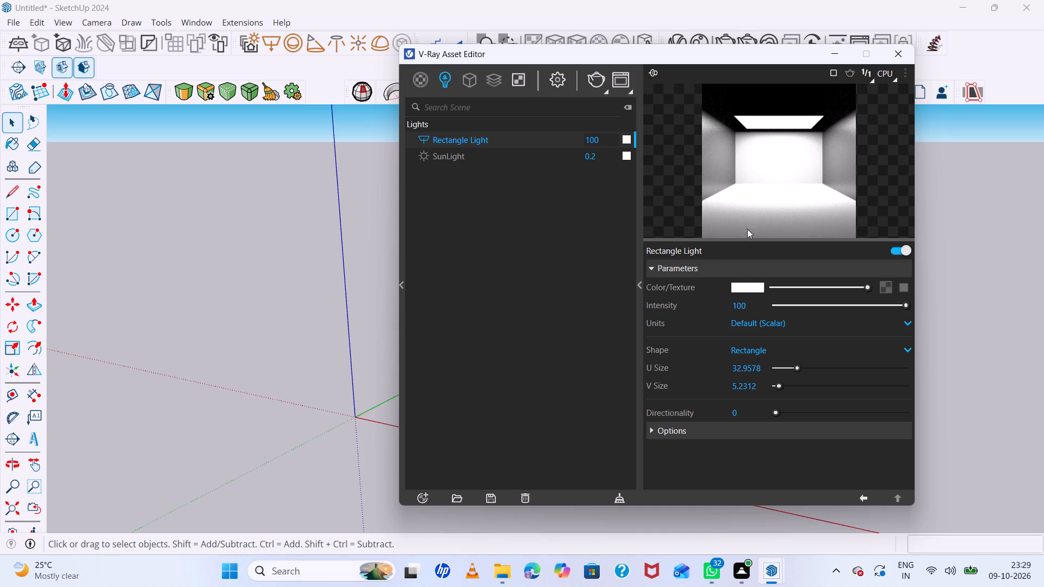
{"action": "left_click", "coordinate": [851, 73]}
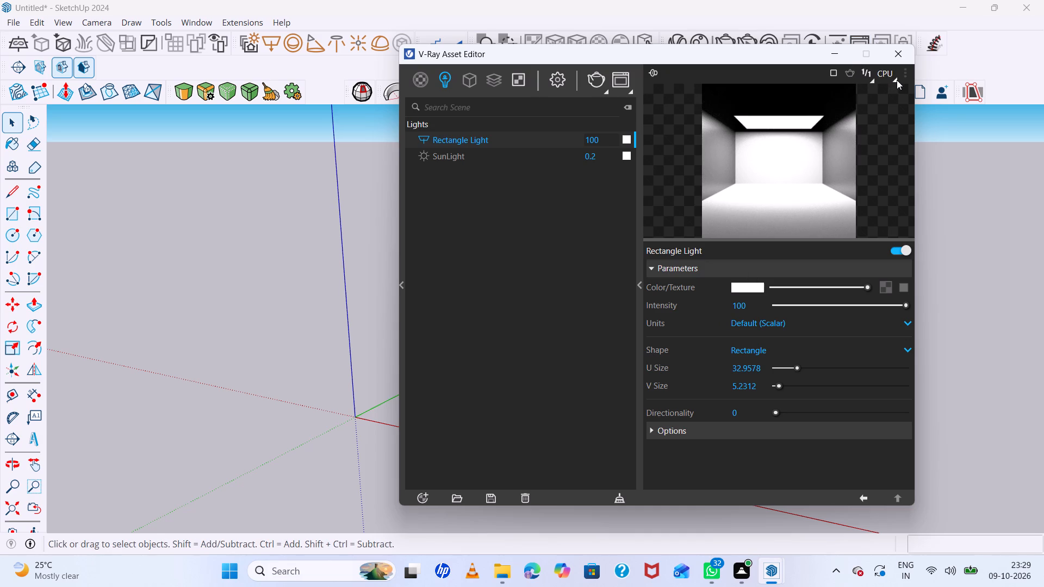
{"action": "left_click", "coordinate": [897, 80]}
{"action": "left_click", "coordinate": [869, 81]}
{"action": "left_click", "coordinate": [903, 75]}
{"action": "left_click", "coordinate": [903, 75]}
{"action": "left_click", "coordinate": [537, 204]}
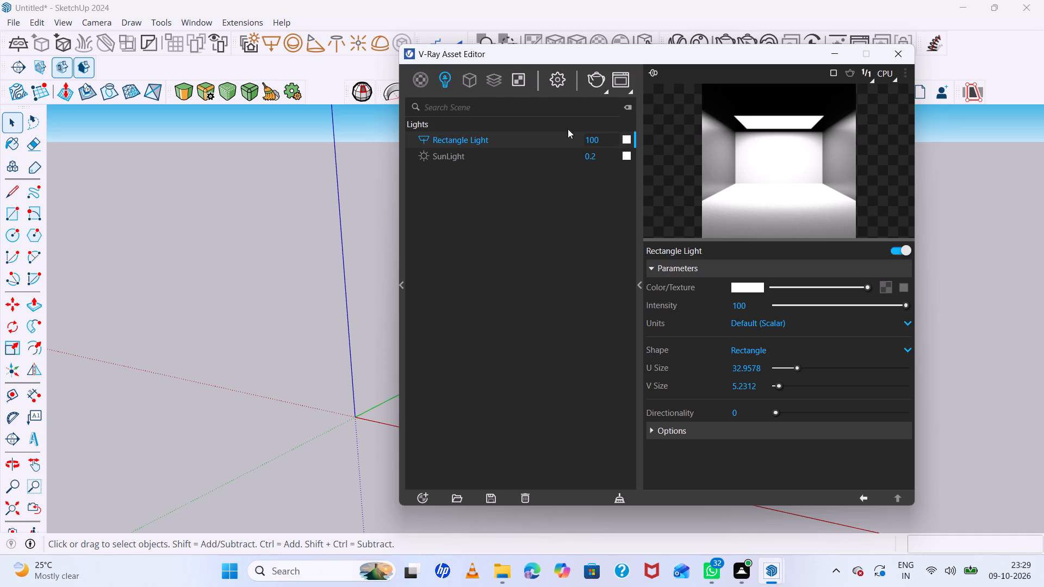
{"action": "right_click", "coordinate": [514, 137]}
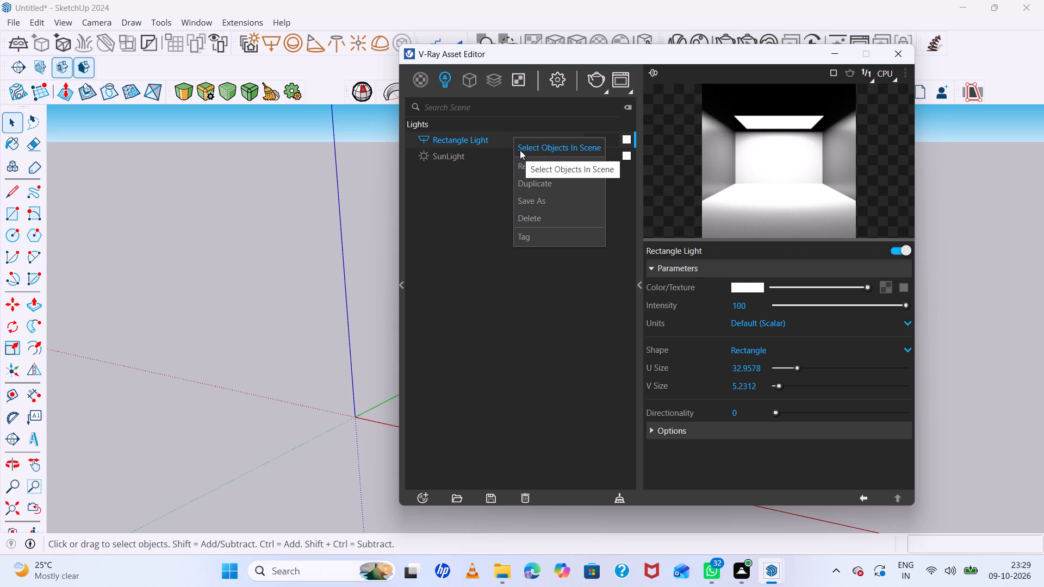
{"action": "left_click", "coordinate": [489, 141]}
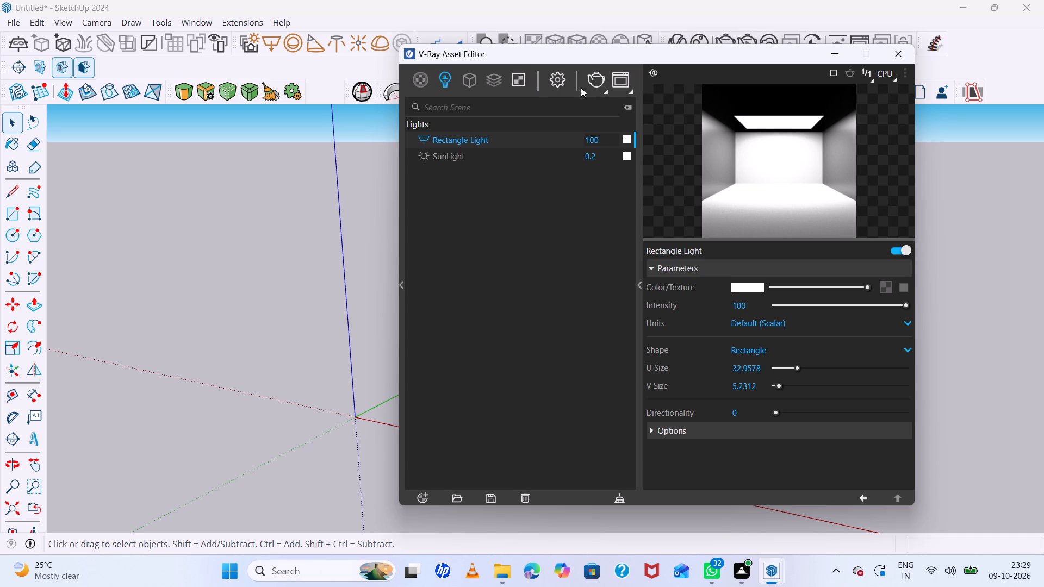
Open the choice of V-Ray render modes.
{"action": "left_click", "coordinate": [606, 89]}
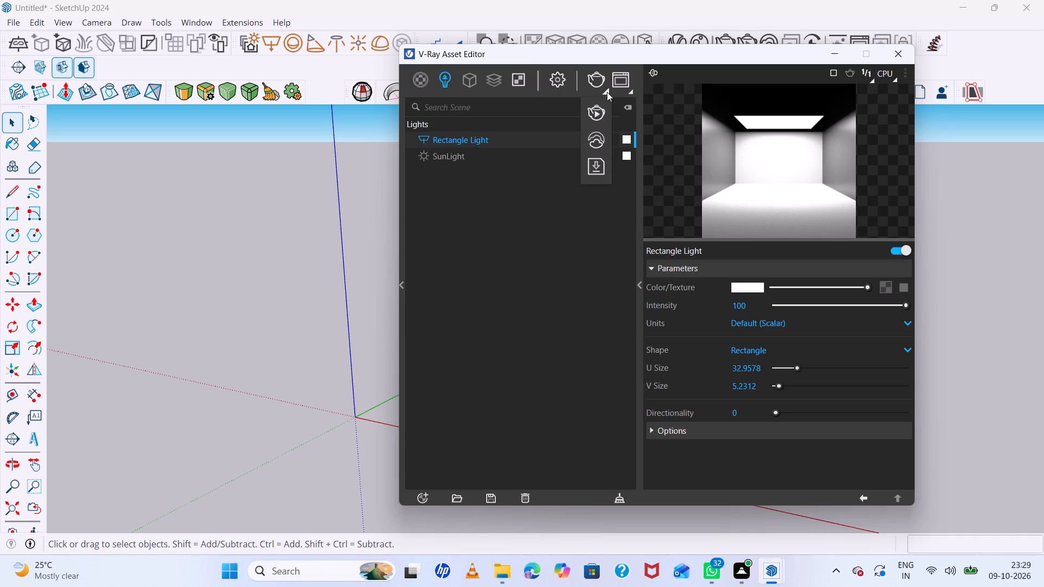
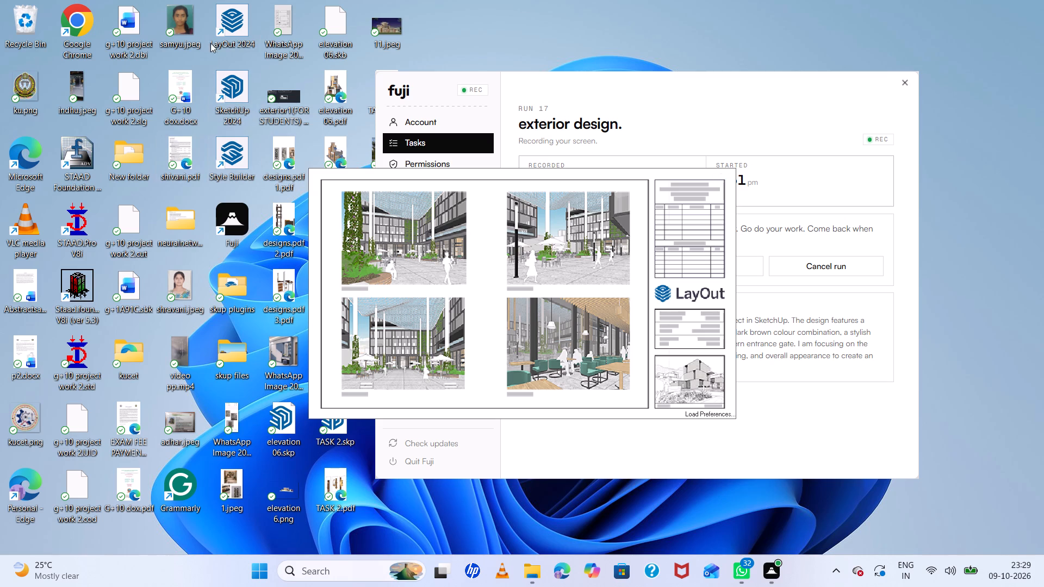
Launch SketchUp 2024 from the desktop.
{"action": "double_click", "coordinate": [230, 88]}
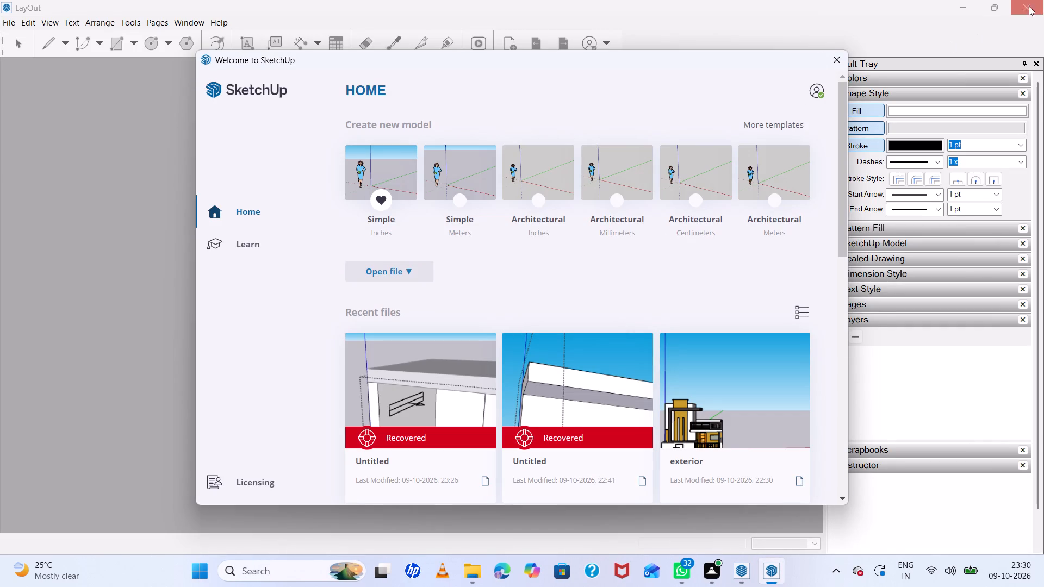
Close LayOut and dismiss its crash report without sending it.
{"action": "left_click", "coordinate": [1021, 8]}
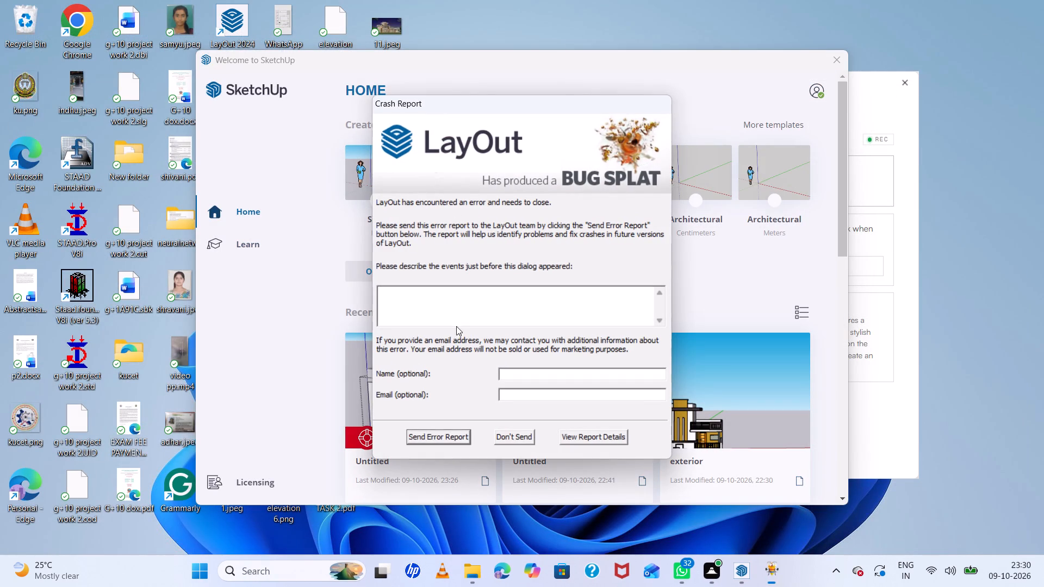
{"action": "left_click", "coordinate": [501, 435]}
Open the recovered Untitled model last modified at 23:26 from the recent files.
{"action": "double_click", "coordinate": [404, 373]}
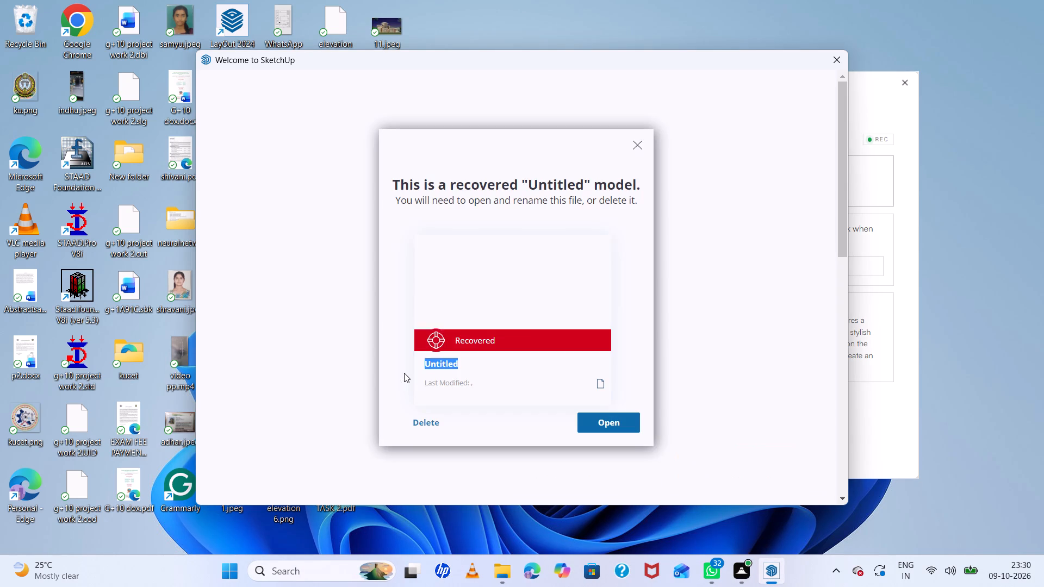
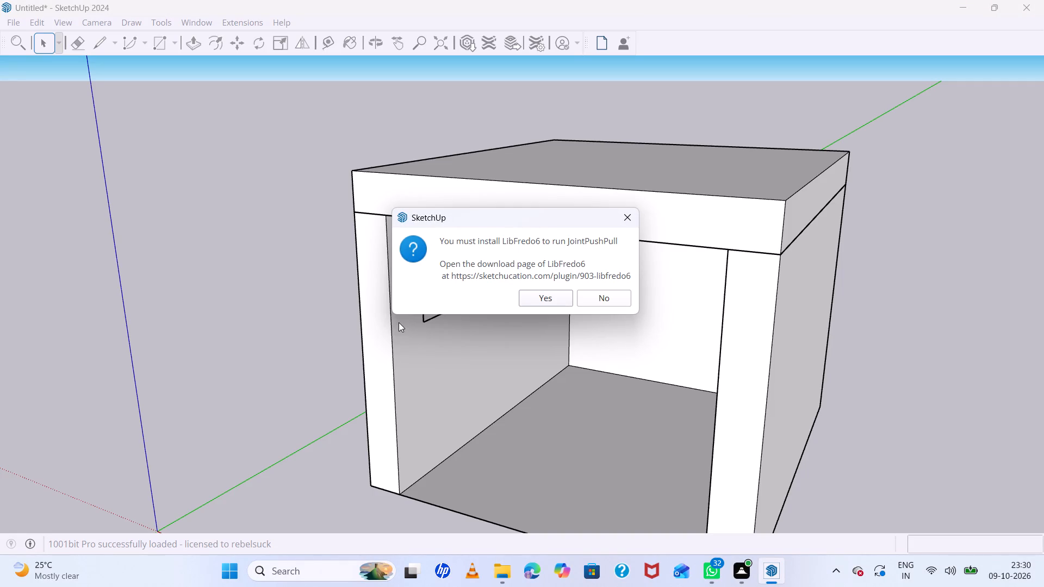
Decline opening the LibFredo6 download page for JointPushPull.
{"action": "scroll", "coordinate": [405, 344], "scroll_direction": "down", "scroll_amount": 6}
{"action": "left_click", "coordinate": [604, 301]}
Delete the rectangle light on the inner side wall from inside the box group.
{"action": "scroll", "coordinate": [422, 338], "scroll_direction": "down", "scroll_amount": 4}
{"action": "middle_click_drag", "start_coordinate": [533, 341], "coordinate": [624, 222]}
{"action": "scroll", "coordinate": [624, 222], "scroll_direction": "down", "scroll_amount": 3}
{"action": "scroll", "coordinate": [585, 274], "scroll_direction": "down", "scroll_amount": 4}
{"action": "middle_click_drag", "start_coordinate": [563, 297], "coordinate": [592, 229]}
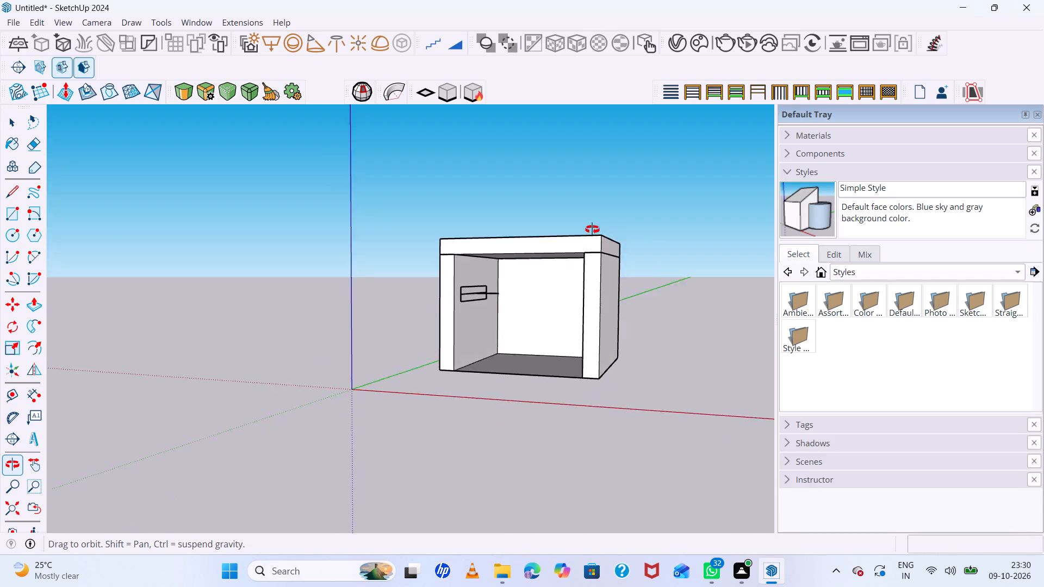
{"action": "middle_click_drag", "start_coordinate": [592, 229], "coordinate": [598, 165]}
{"action": "scroll", "coordinate": [482, 267], "scroll_direction": "up", "scroll_amount": 5}
{"action": "left_click", "coordinate": [457, 317]}
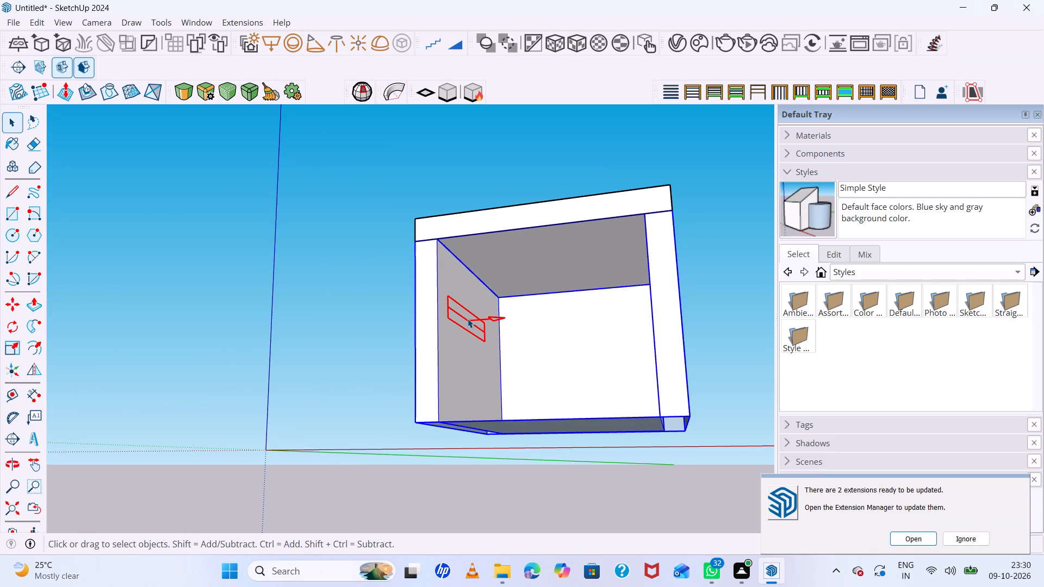
{"action": "left_click", "coordinate": [469, 317]}
{"action": "left_click", "coordinate": [470, 317]}
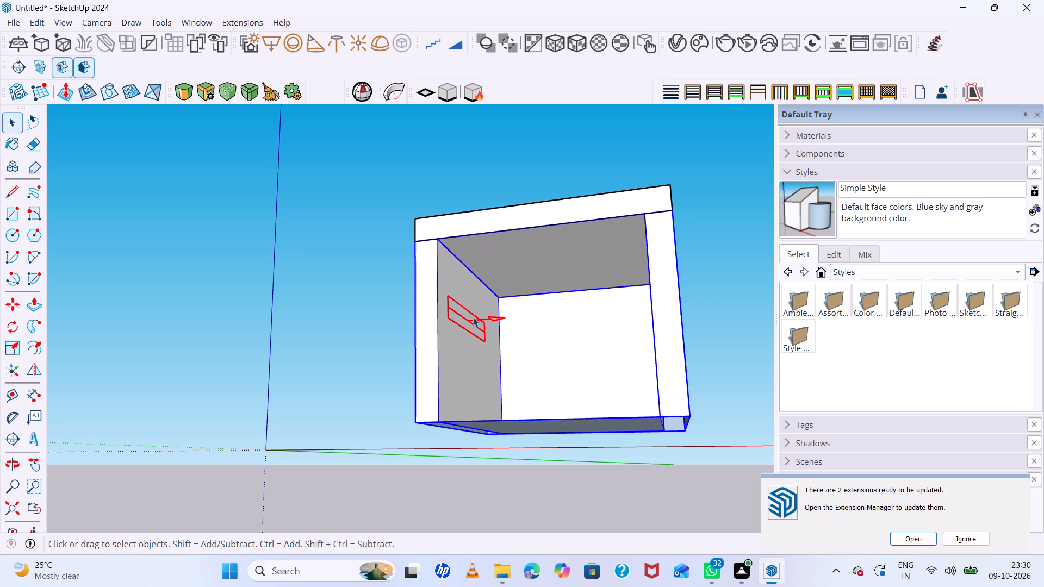
{"action": "left_click", "coordinate": [484, 317]}
{"action": "triple_click", "coordinate": [488, 317]}
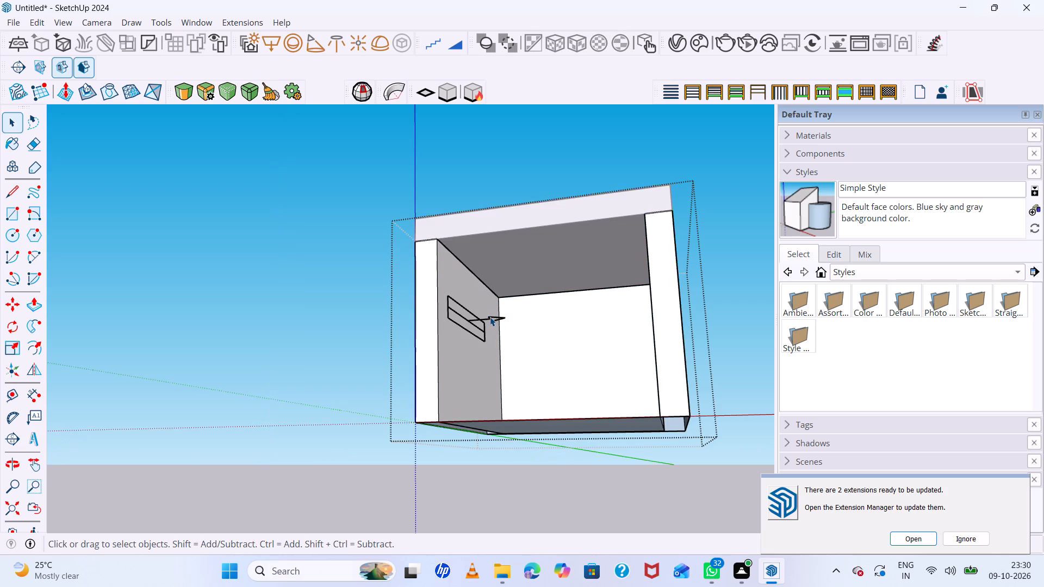
{"action": "left_click", "coordinate": [490, 317]}
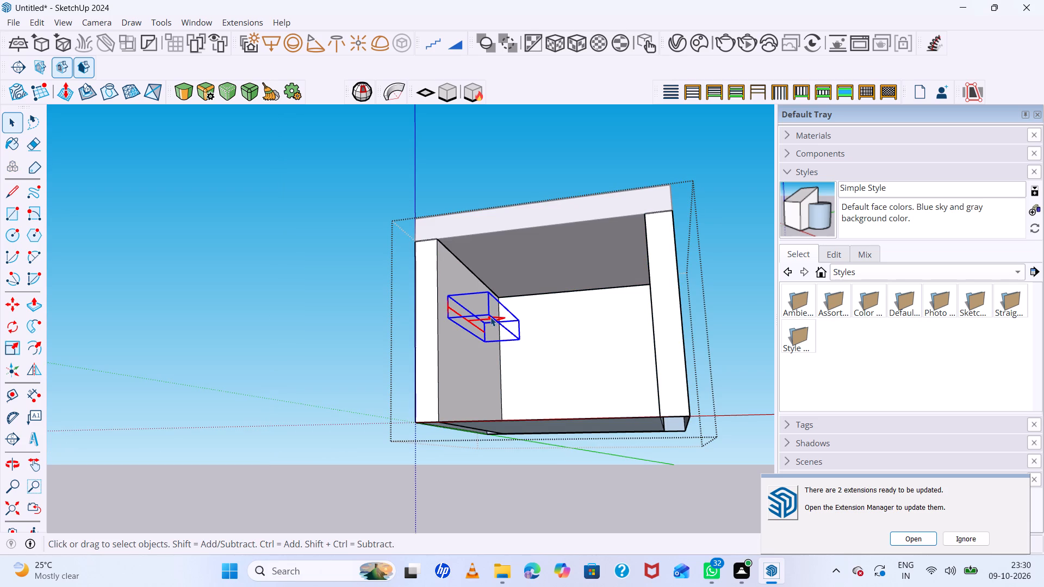
{"action": "key", "text": "Delete"}
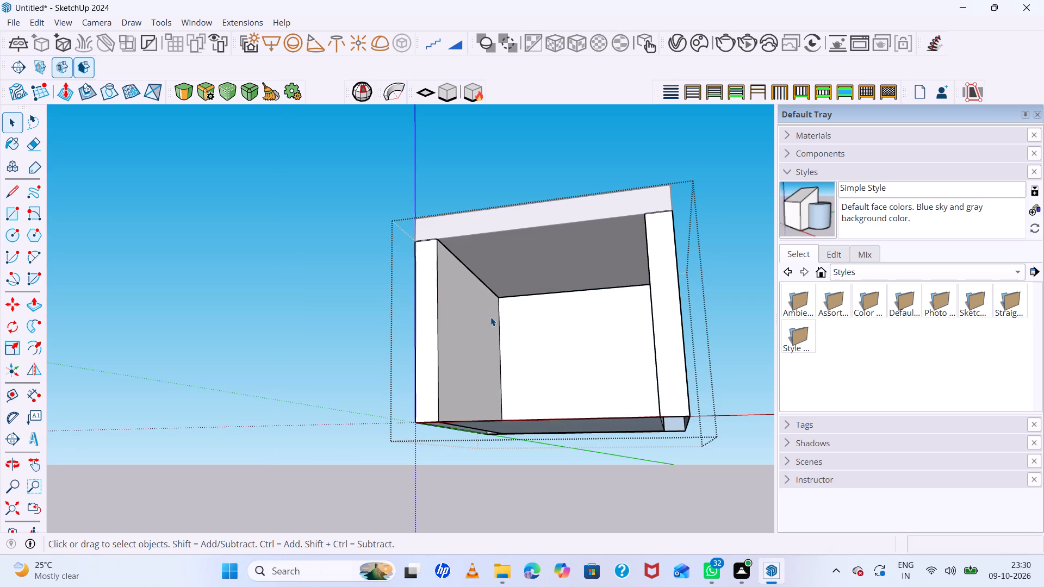
Draw a rectangle about 3 ft by 2 ft 1 in on the box's ceiling, outside the box group.
{"action": "scroll", "coordinate": [481, 322], "scroll_direction": "down", "scroll_amount": 2}
{"action": "left_click", "coordinate": [476, 171]}
{"action": "scroll", "coordinate": [506, 328], "scroll_direction": "up", "scroll_amount": 3}
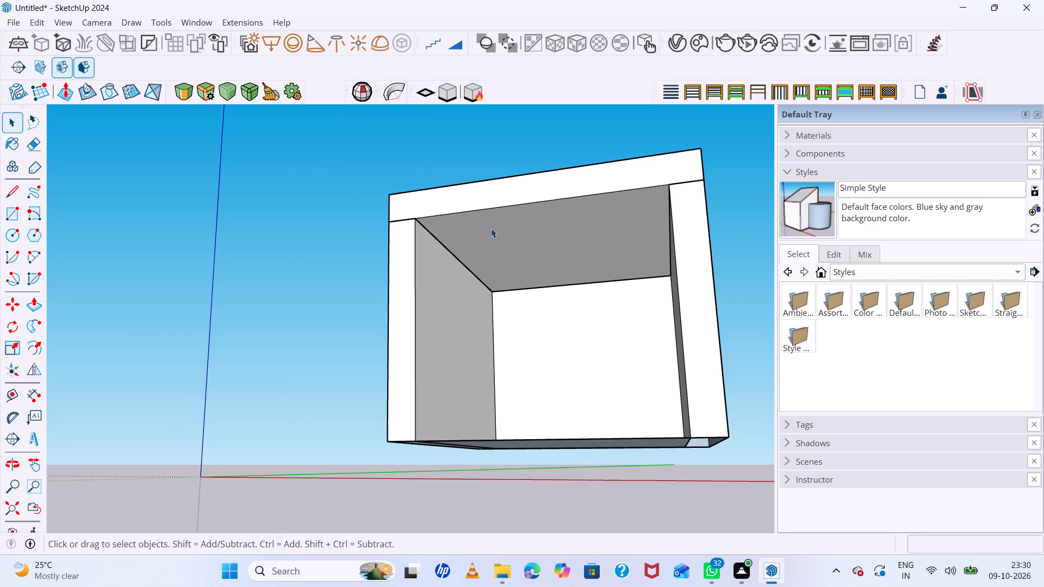
{"action": "key", "text": "r"}
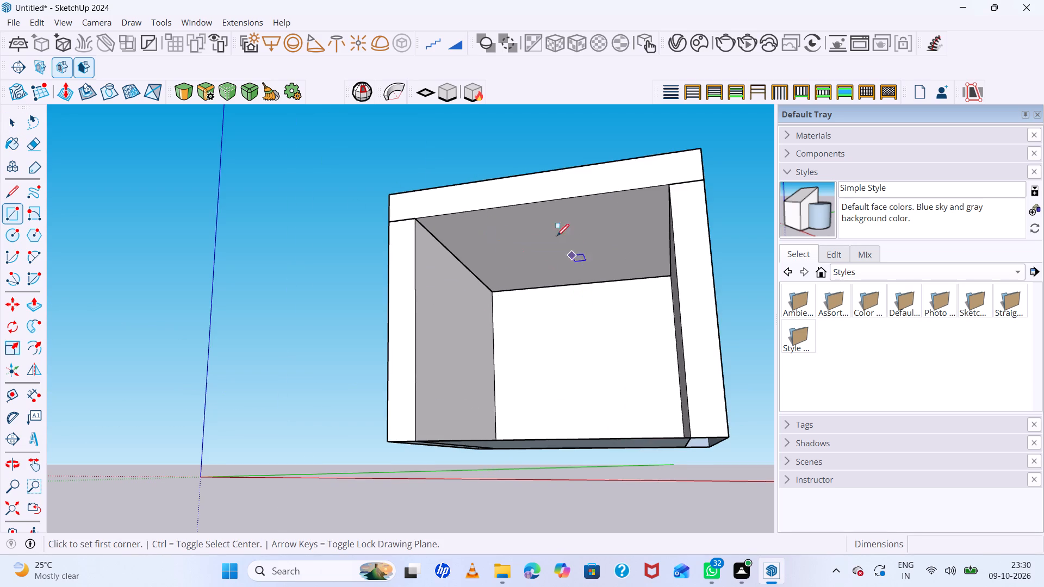
{"action": "left_click_drag", "start_coordinate": [489, 233], "coordinate": [498, 245]}
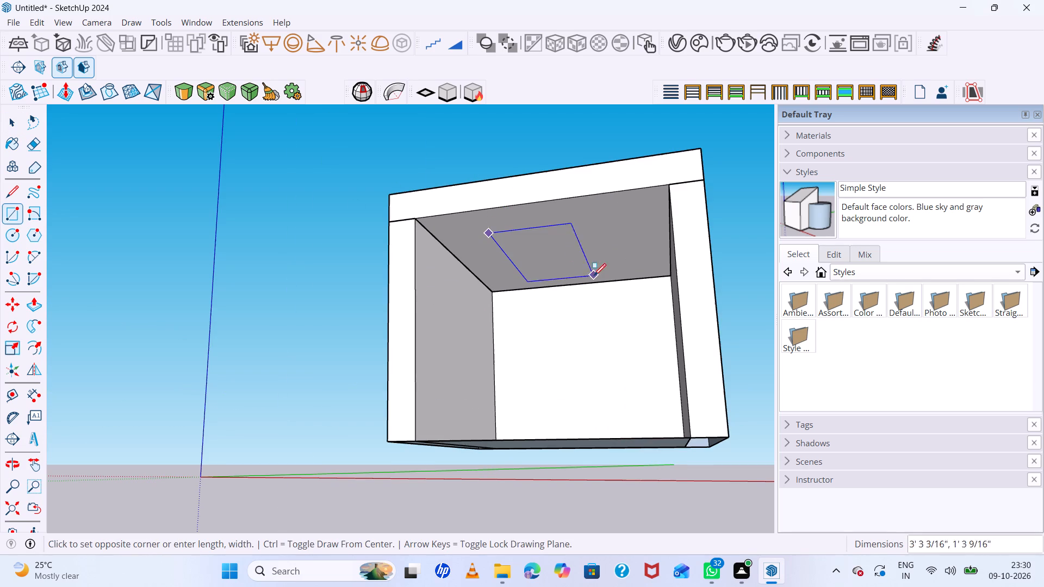
{"action": "left_click", "coordinate": [634, 269]}
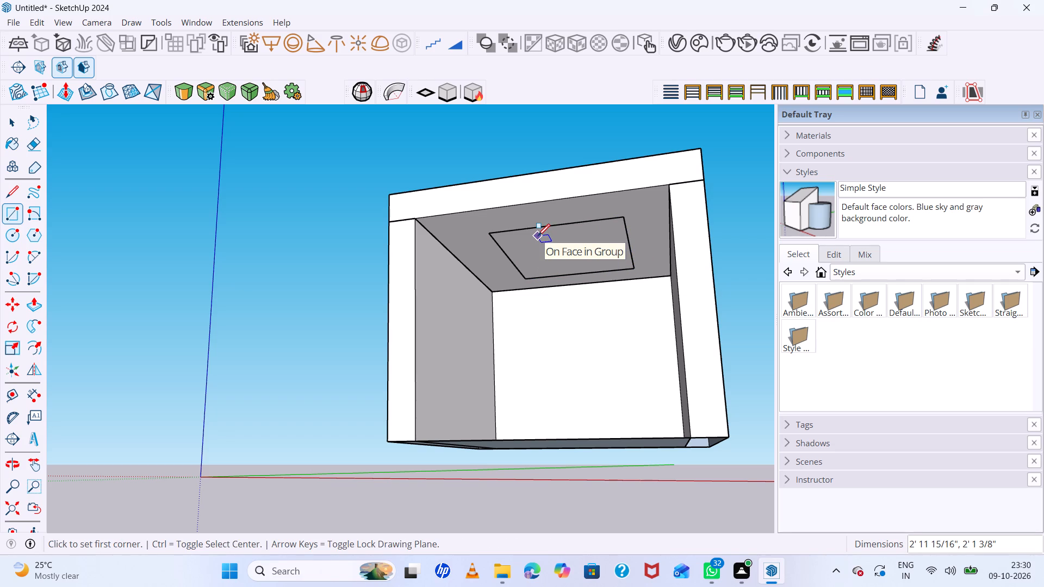
Offset the ceiling rectangle inward to make a narrow border.
{"action": "key", "text": "space"}
{"action": "key", "text": "f"}
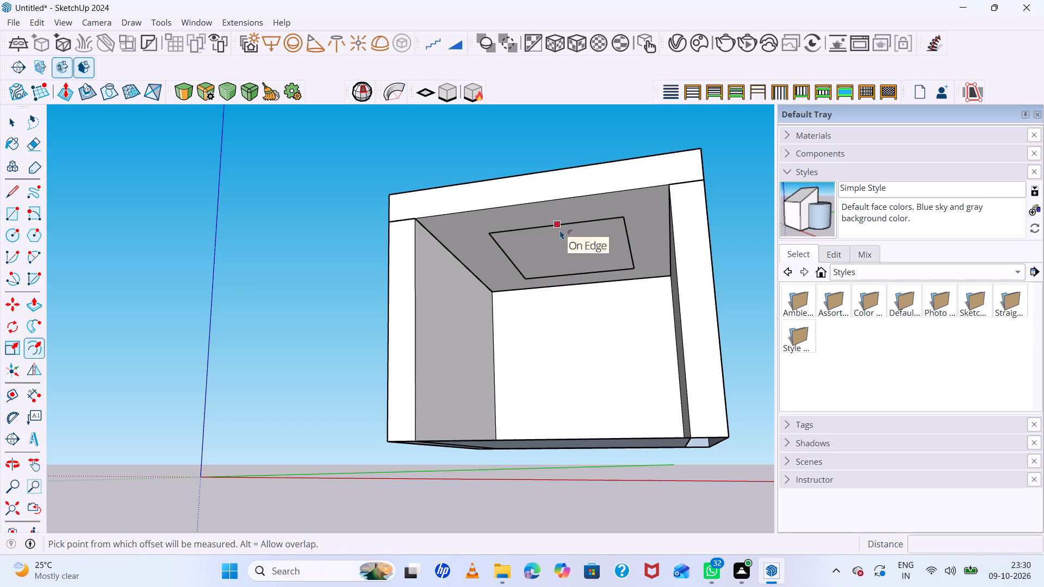
{"action": "left_click", "coordinate": [561, 230]}
{"action": "scroll", "coordinate": [586, 260], "scroll_direction": "up", "scroll_amount": 4}
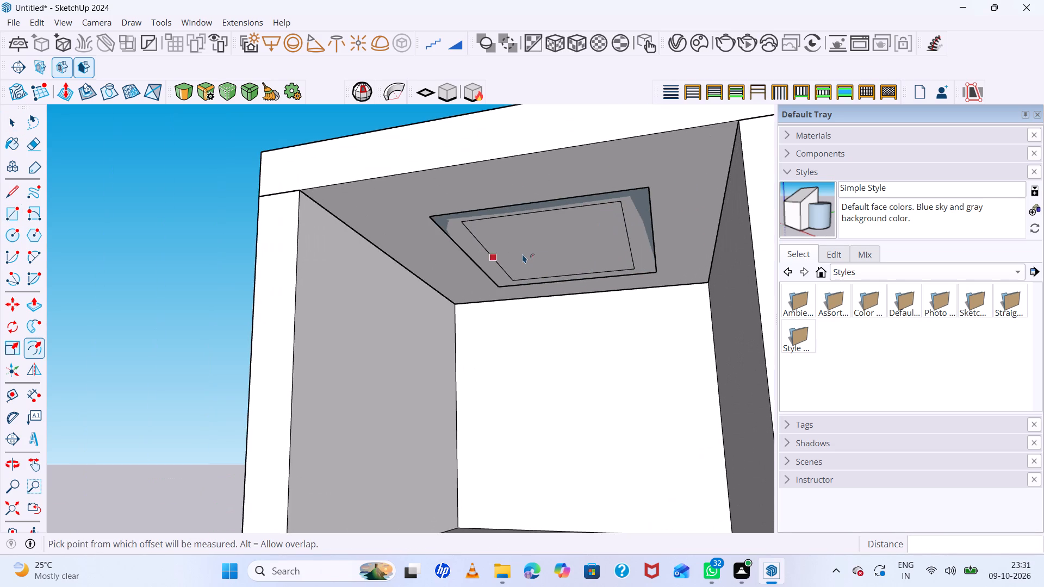
{"action": "scroll", "coordinate": [519, 247], "scroll_direction": "down", "scroll_amount": 5}
{"action": "key", "text": "space"}
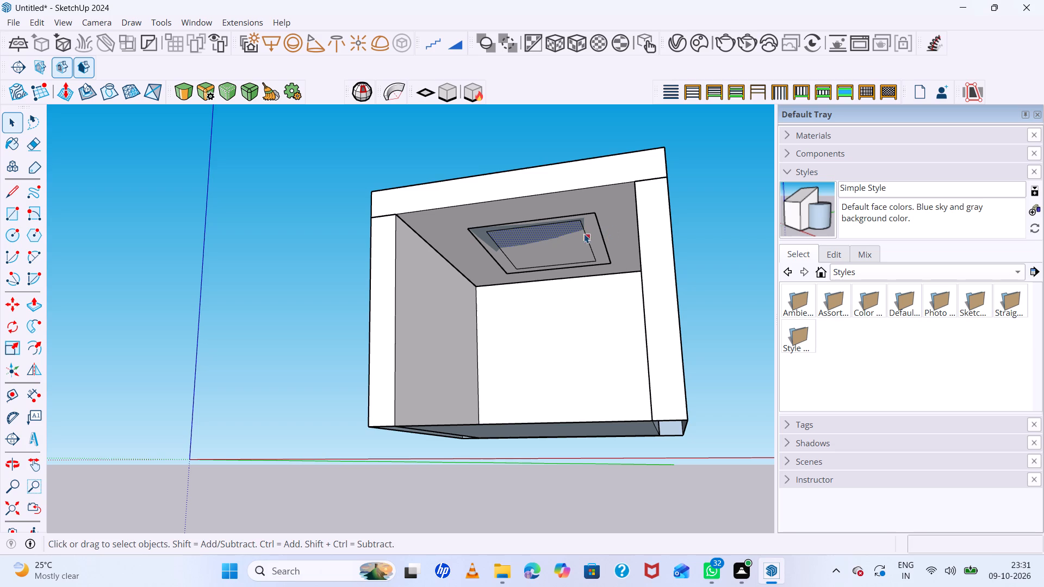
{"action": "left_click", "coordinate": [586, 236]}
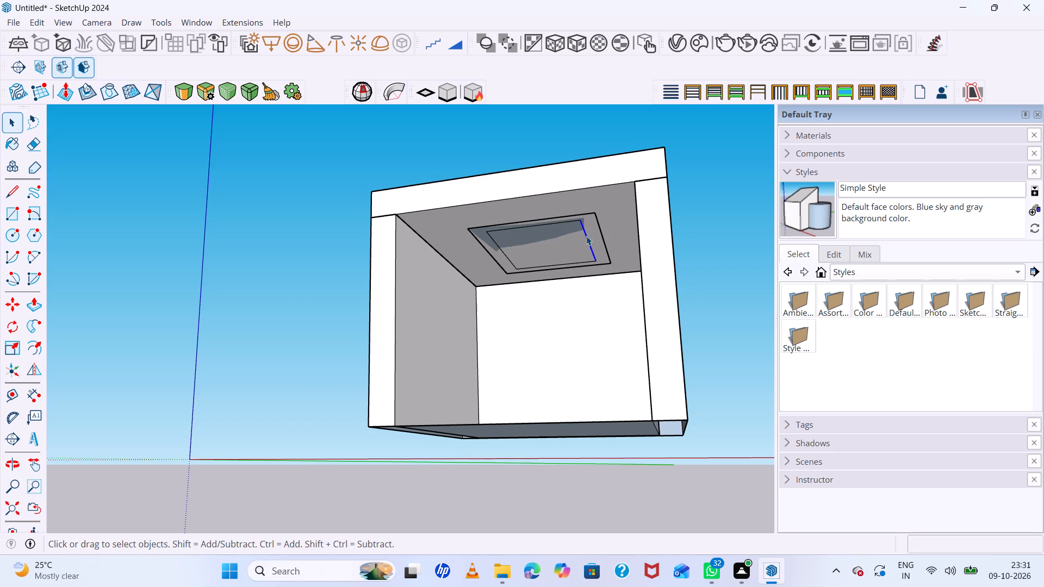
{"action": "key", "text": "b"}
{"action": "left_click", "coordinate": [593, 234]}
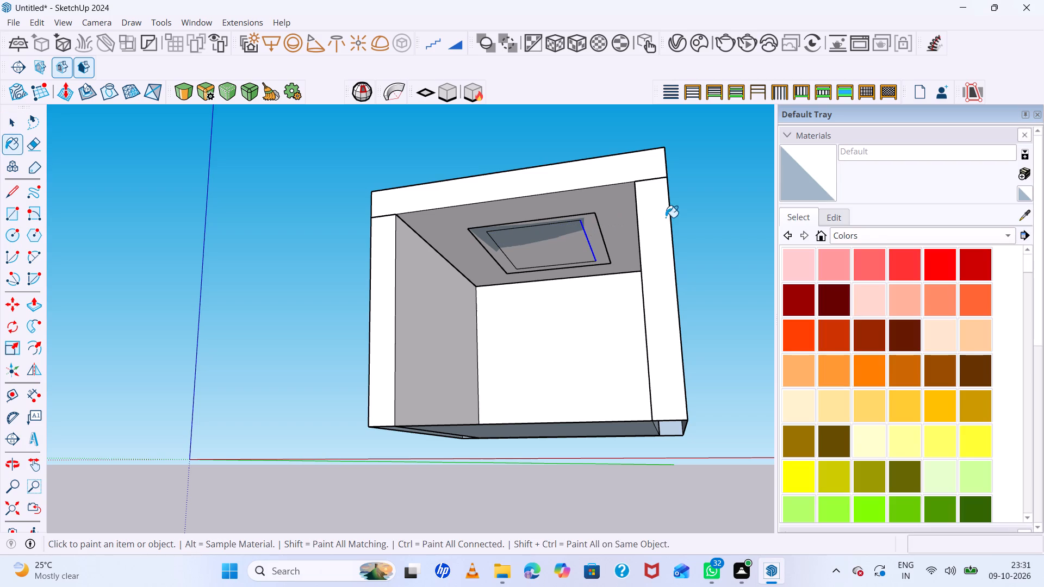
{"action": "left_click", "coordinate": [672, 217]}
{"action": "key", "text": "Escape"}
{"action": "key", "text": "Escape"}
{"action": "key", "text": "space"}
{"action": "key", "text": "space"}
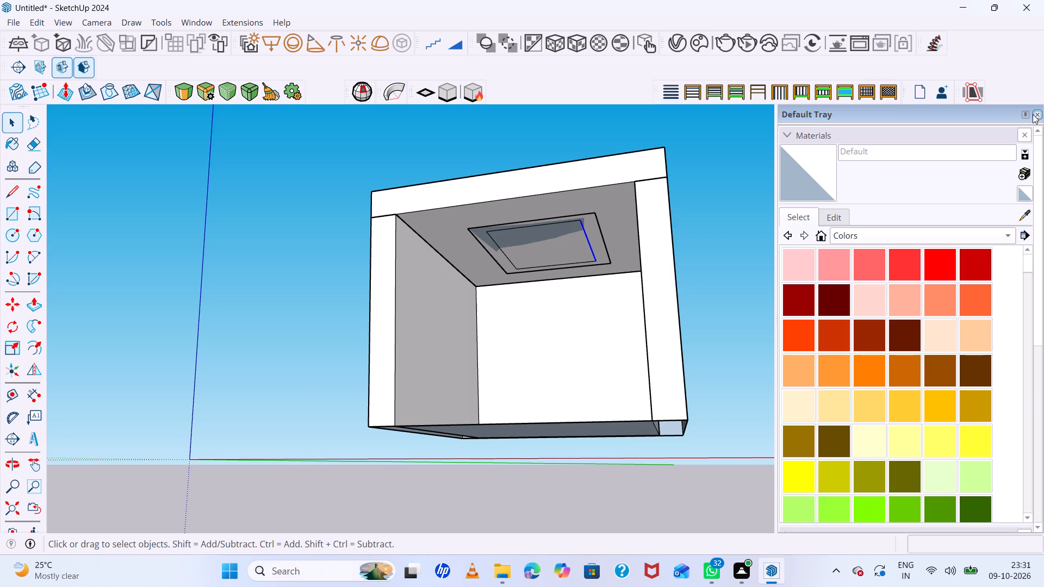
Close the Default Tray.
{"action": "left_click", "coordinate": [1033, 114]}
Cut out the inner face of the offset ceiling rectangle, leaving only the border frame.
{"action": "double_click", "coordinate": [718, 233]}
{"action": "triple_click", "coordinate": [676, 248]}
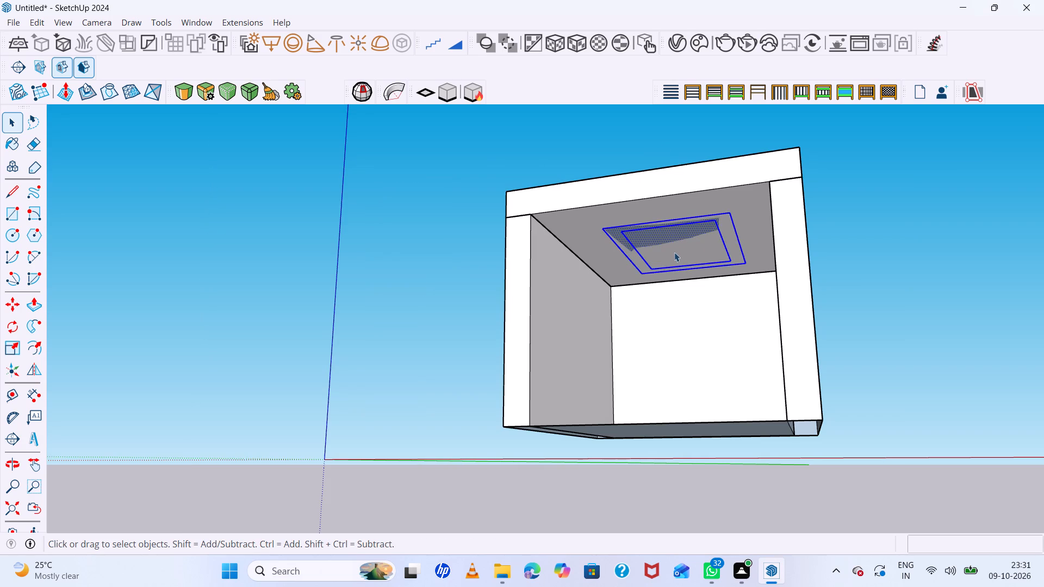
{"action": "left_click", "coordinate": [674, 252]}
{"action": "scroll", "coordinate": [673, 259], "scroll_direction": "up", "scroll_amount": 4}
{"action": "left_click", "coordinate": [675, 245]}
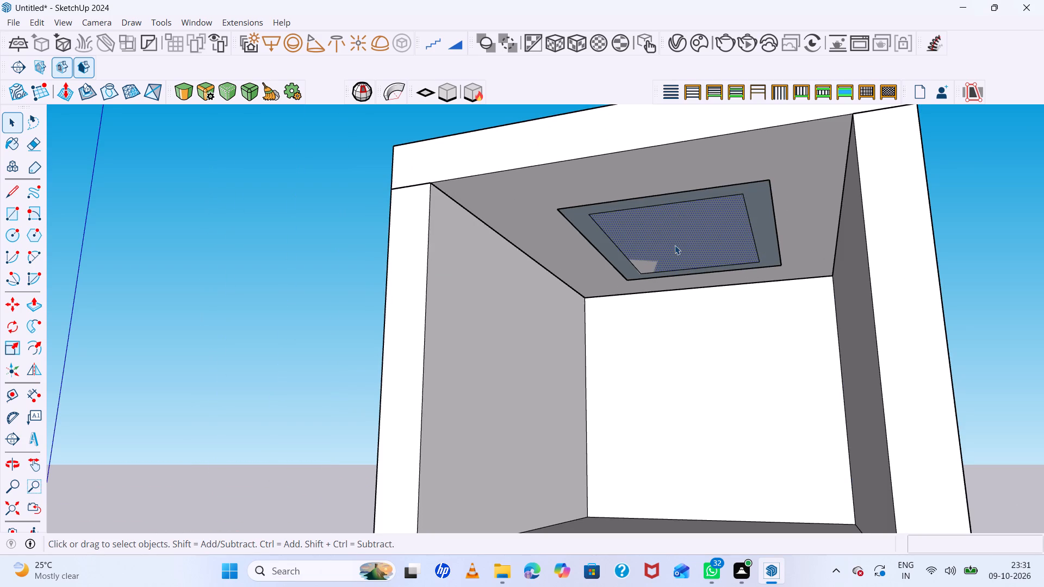
{"action": "left_click", "coordinate": [675, 245]}
{"action": "double_click", "coordinate": [675, 245]}
{"action": "double_click", "coordinate": [676, 245]}
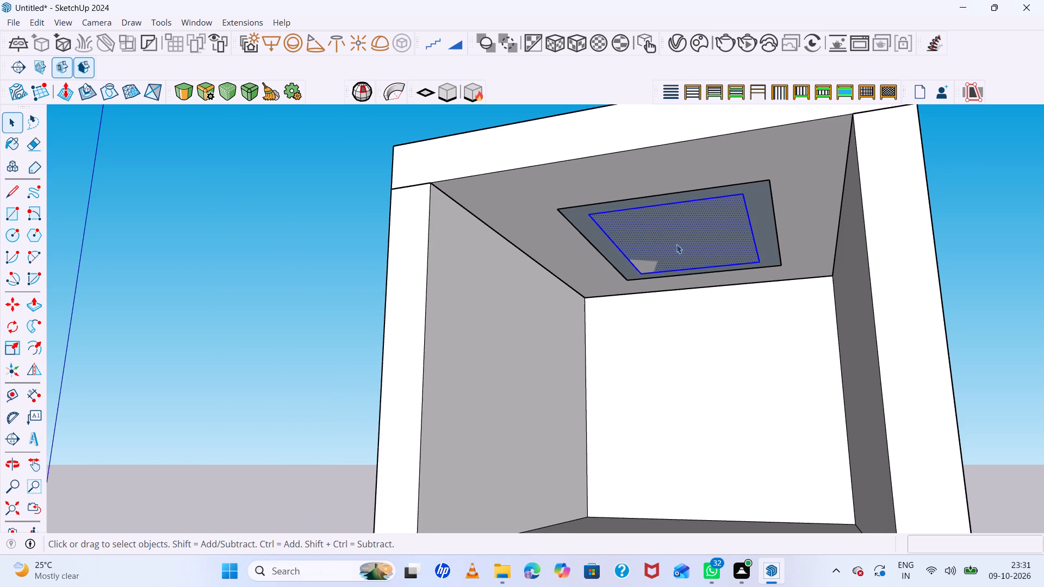
{"action": "double_click", "coordinate": [687, 235]}
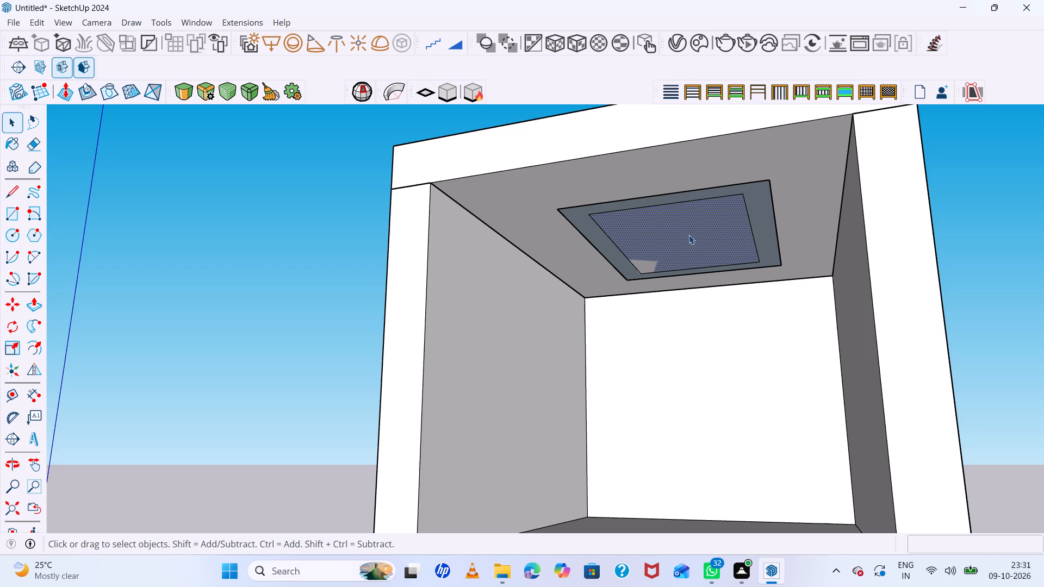
{"action": "key", "text": "ctrl+x"}
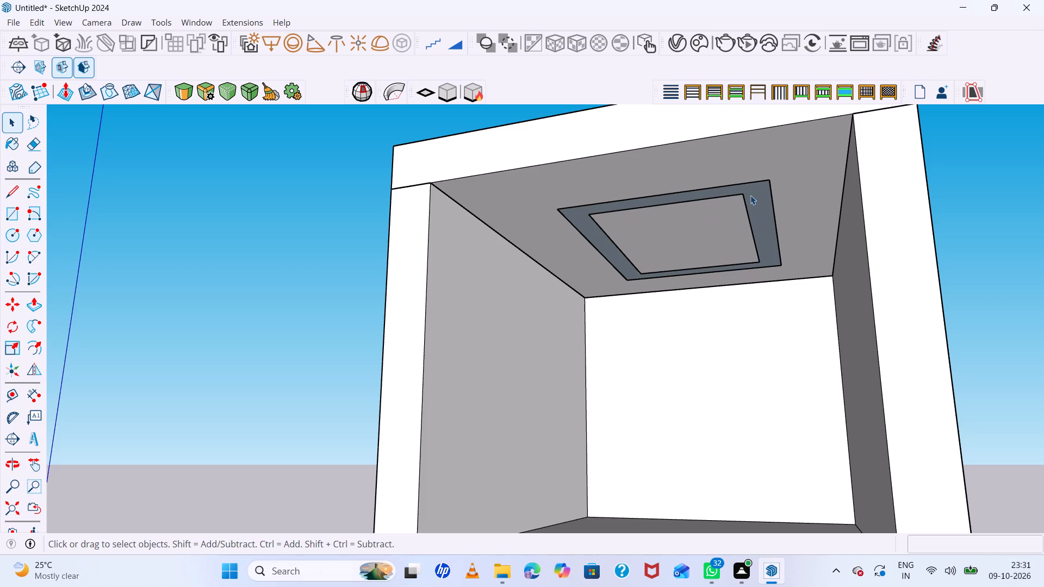
Group the rectangular ceiling frame with its edges.
{"action": "double_click", "coordinate": [752, 194]}
{"action": "right_click", "coordinate": [753, 194]}
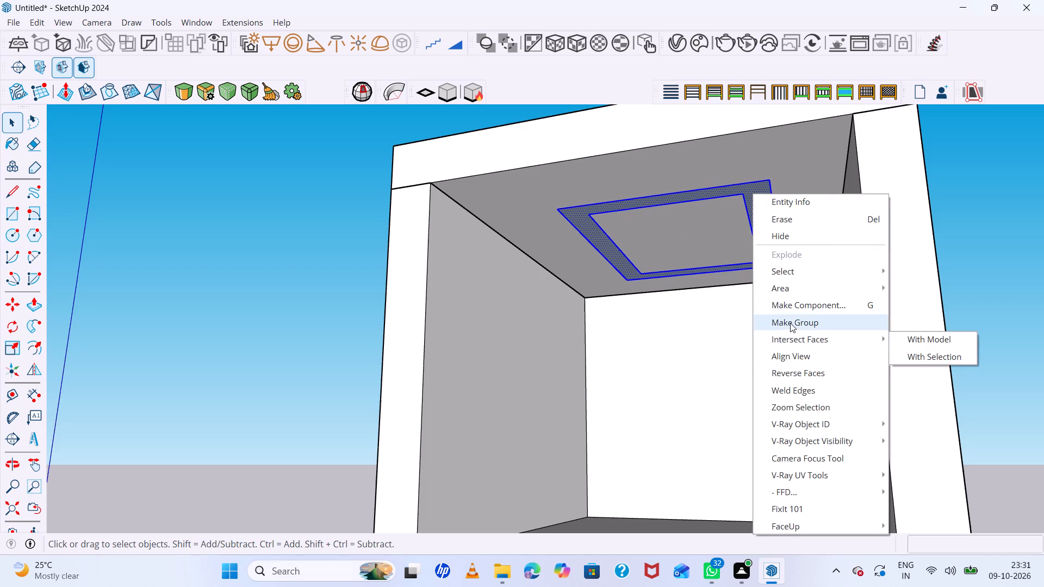
{"action": "left_click", "coordinate": [790, 321]}
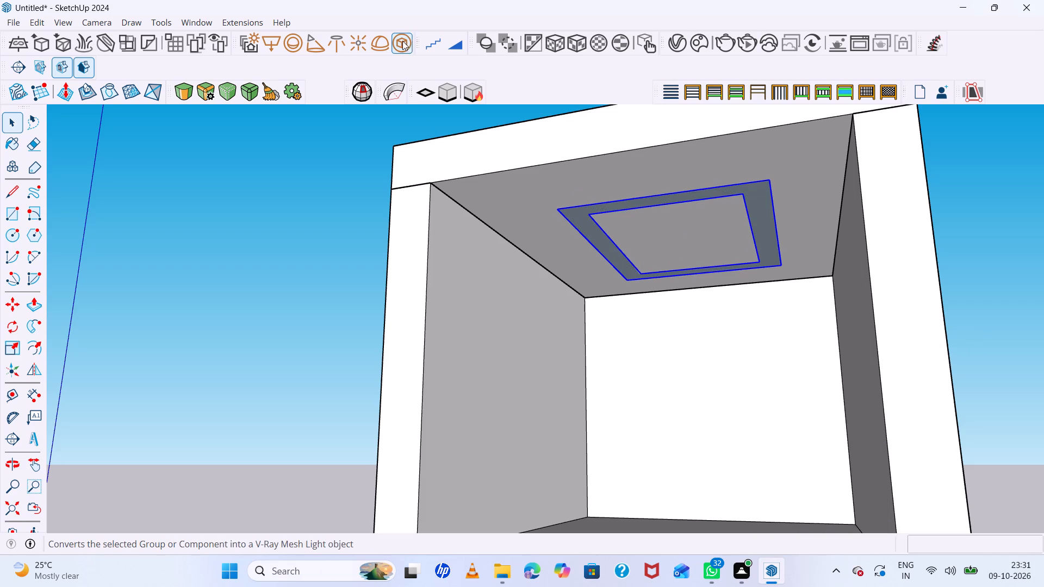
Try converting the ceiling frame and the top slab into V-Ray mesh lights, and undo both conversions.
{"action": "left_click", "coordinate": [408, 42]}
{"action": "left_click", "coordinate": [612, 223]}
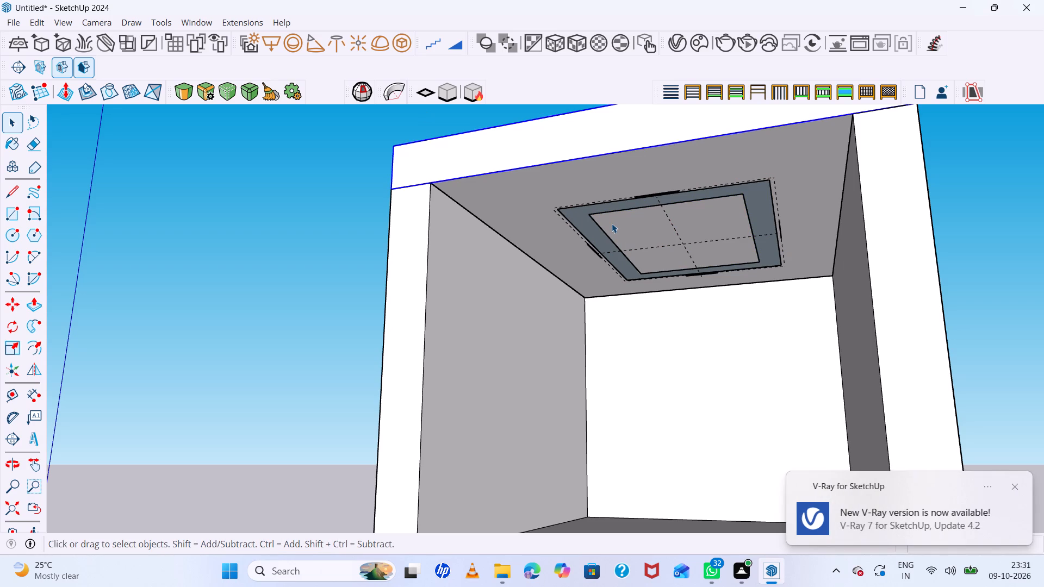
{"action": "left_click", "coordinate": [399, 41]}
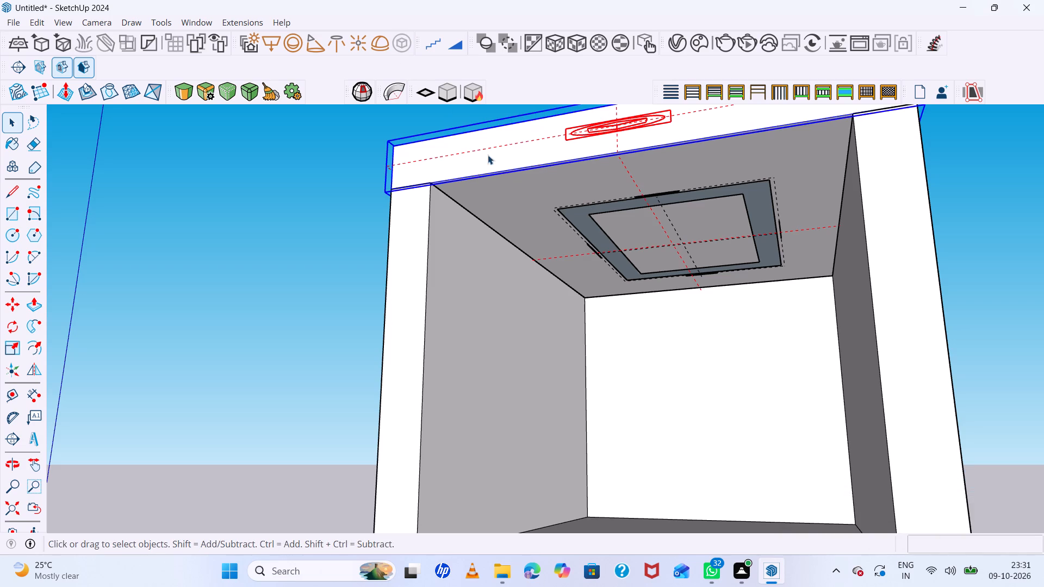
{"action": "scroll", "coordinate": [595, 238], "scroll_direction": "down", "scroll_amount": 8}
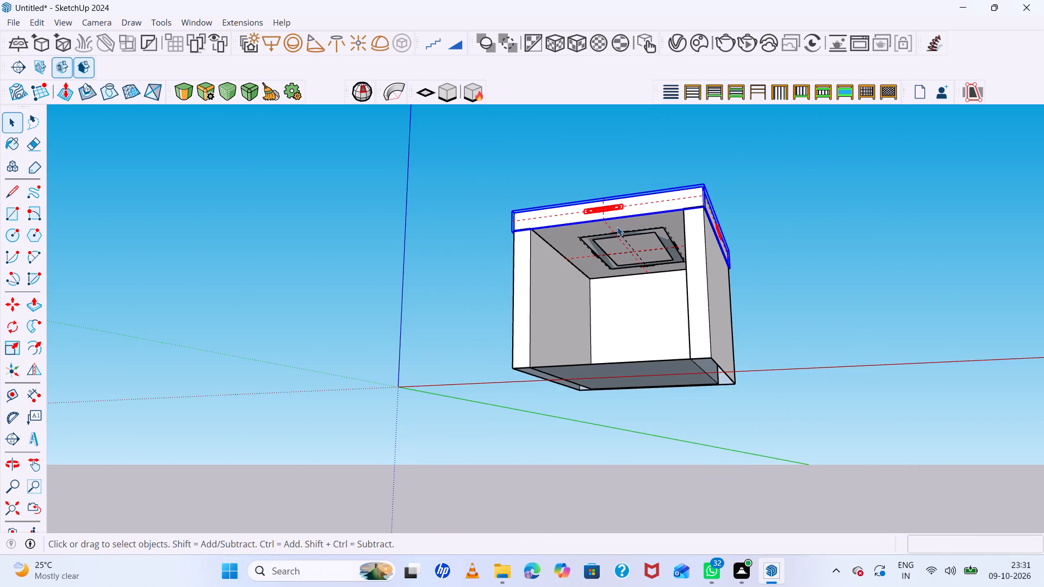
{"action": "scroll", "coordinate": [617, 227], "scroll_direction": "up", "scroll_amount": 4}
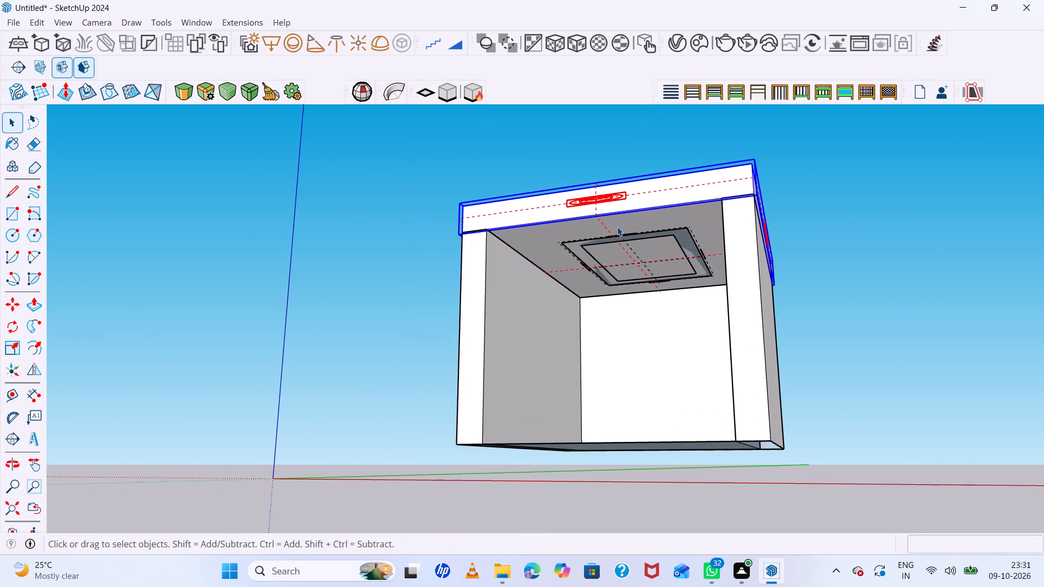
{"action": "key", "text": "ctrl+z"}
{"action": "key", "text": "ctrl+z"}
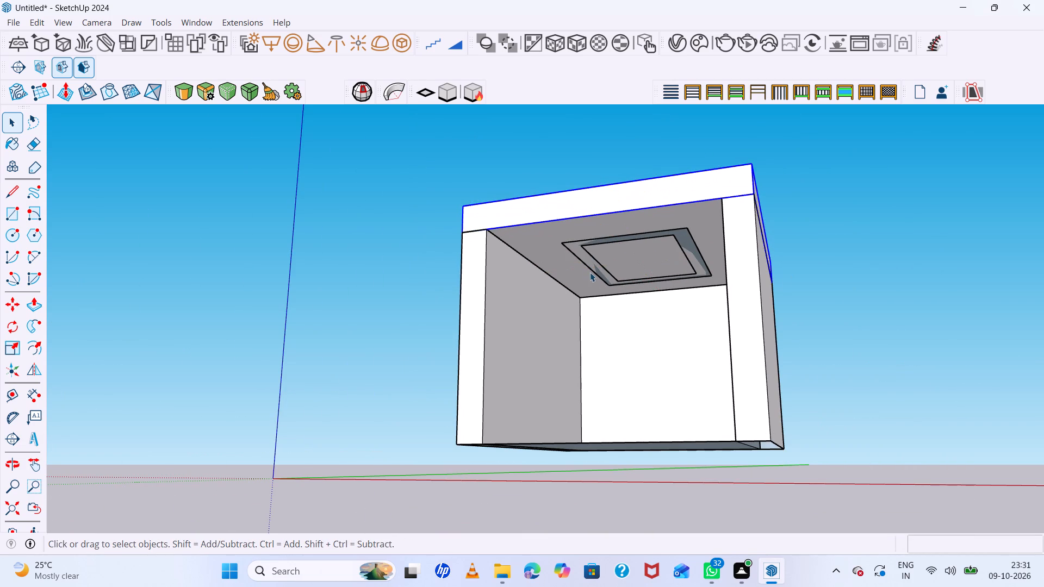
Convert only the ceiling frame group into a V-Ray mesh light.
{"action": "scroll", "coordinate": [592, 270], "scroll_direction": "up", "scroll_amount": 3}
{"action": "left_click", "coordinate": [571, 239]}
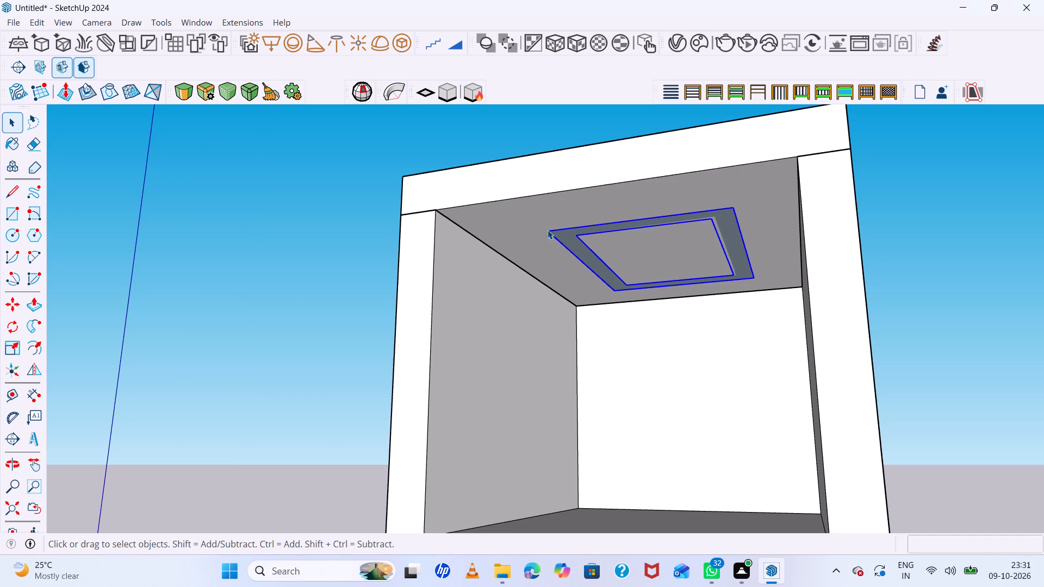
{"action": "left_click", "coordinate": [399, 46]}
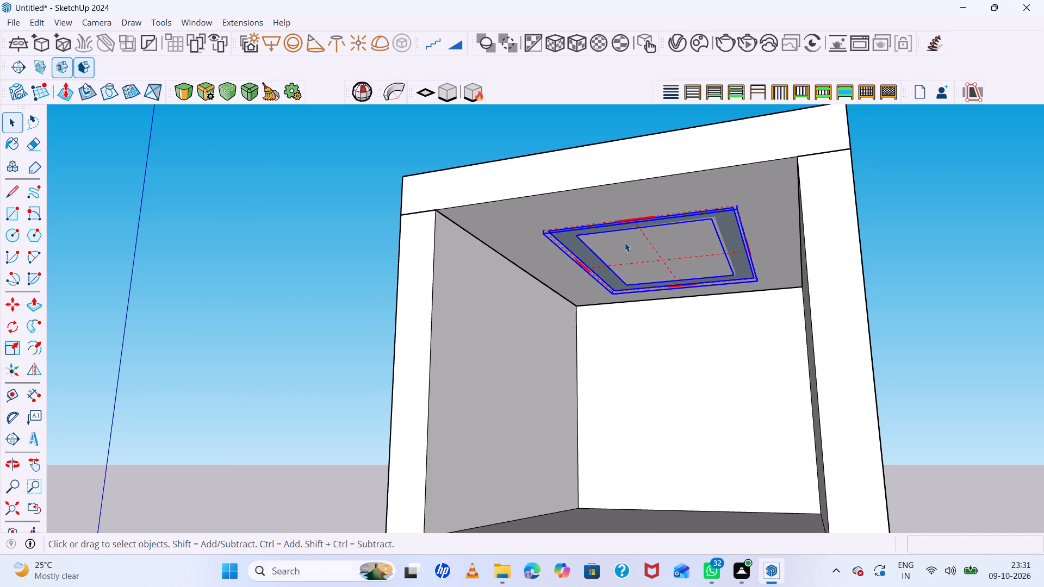
Turn off the Rectangle Light among the scene's lights in the V-Ray Asset Editor.
{"action": "scroll", "coordinate": [558, 274], "scroll_direction": "down", "scroll_amount": 8}
{"action": "scroll", "coordinate": [652, 319], "scroll_direction": "up", "scroll_amount": 4}
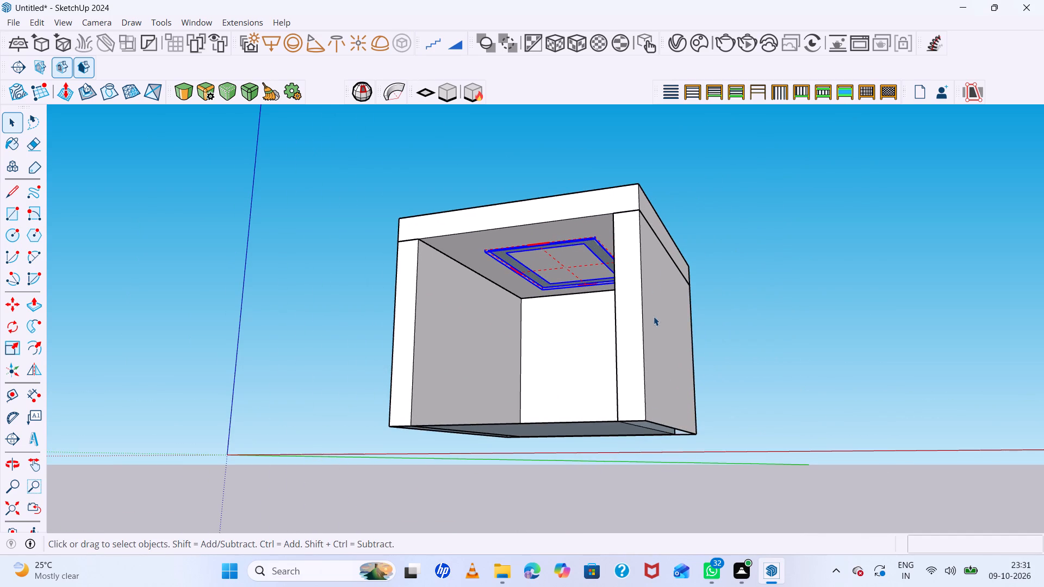
{"action": "left_click", "coordinate": [681, 44]}
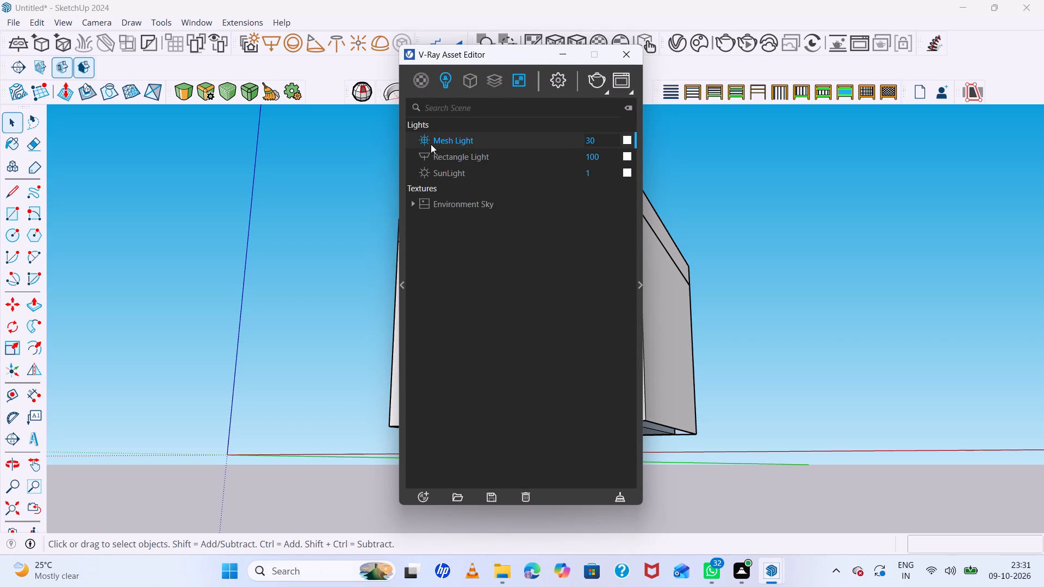
{"action": "left_click", "coordinate": [422, 154]}
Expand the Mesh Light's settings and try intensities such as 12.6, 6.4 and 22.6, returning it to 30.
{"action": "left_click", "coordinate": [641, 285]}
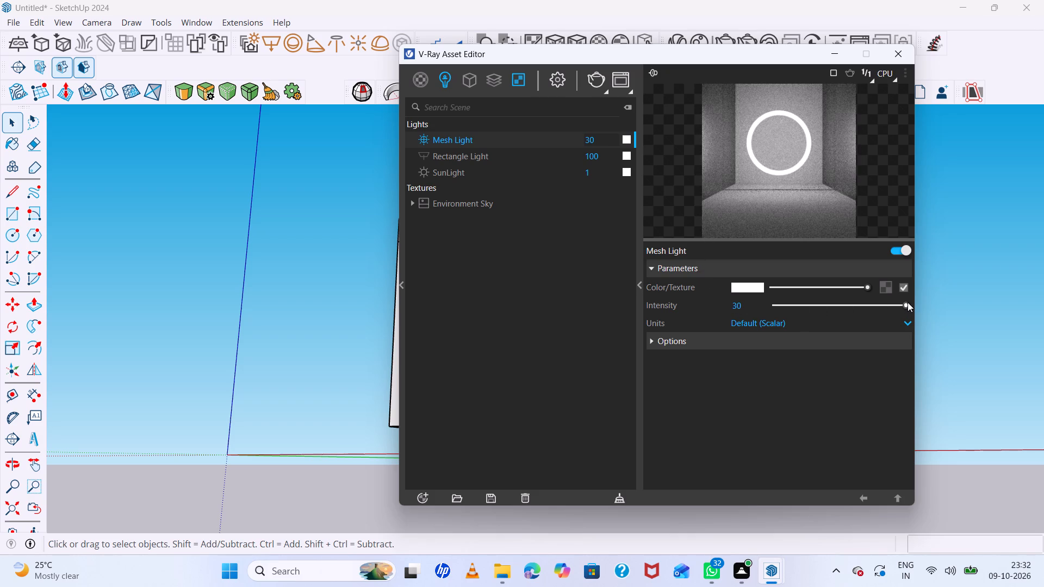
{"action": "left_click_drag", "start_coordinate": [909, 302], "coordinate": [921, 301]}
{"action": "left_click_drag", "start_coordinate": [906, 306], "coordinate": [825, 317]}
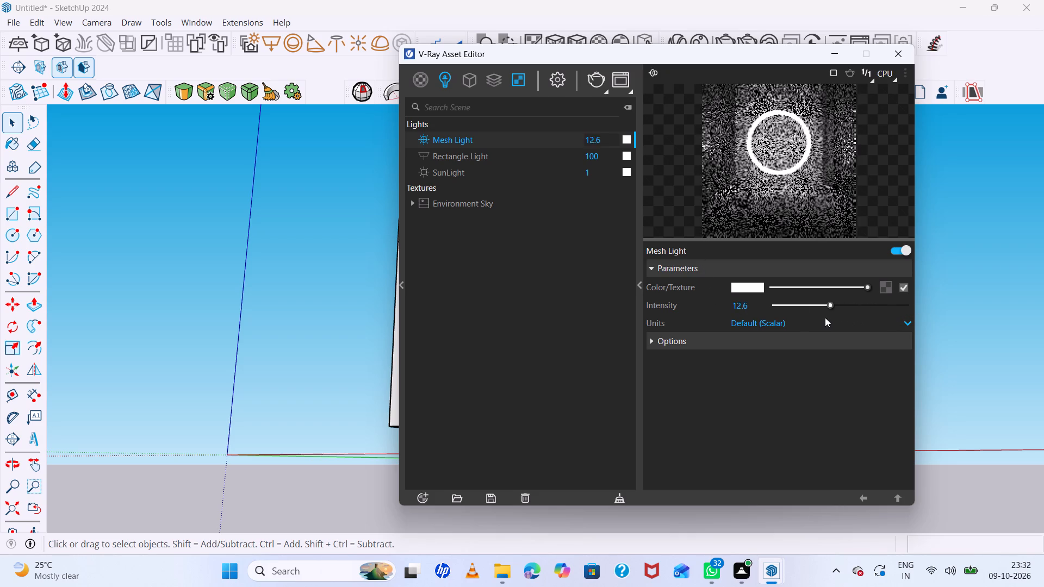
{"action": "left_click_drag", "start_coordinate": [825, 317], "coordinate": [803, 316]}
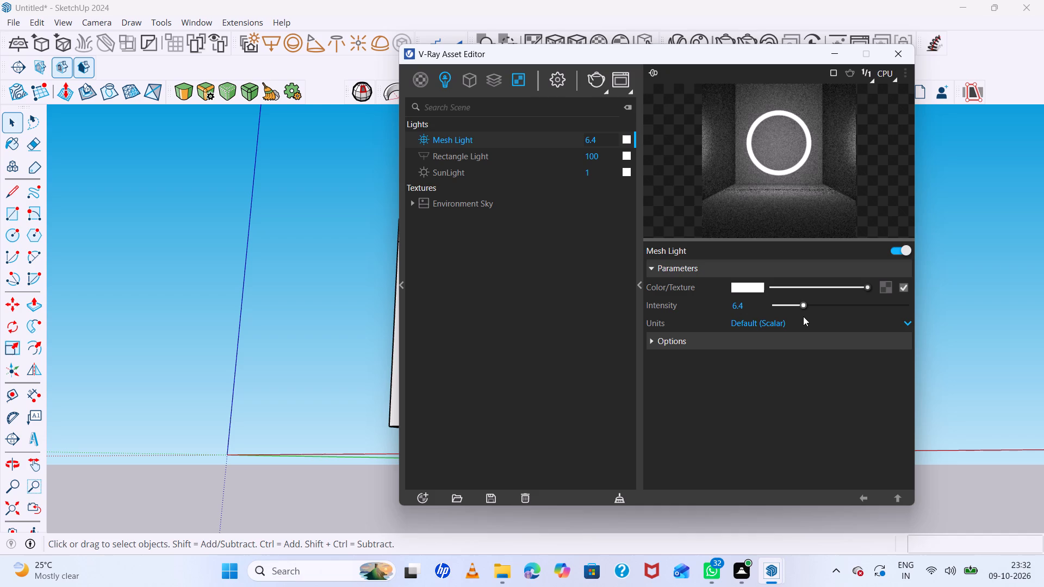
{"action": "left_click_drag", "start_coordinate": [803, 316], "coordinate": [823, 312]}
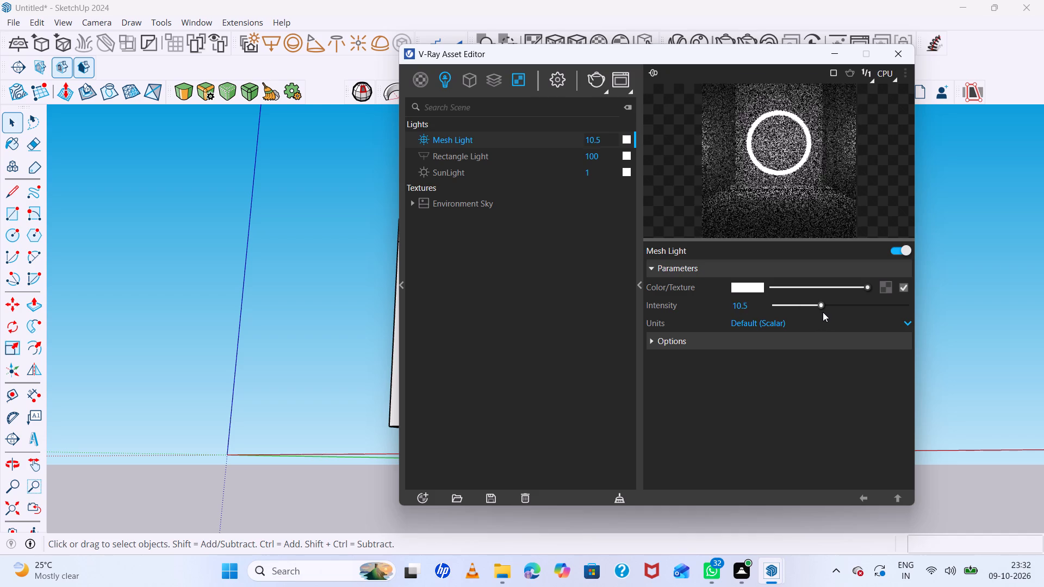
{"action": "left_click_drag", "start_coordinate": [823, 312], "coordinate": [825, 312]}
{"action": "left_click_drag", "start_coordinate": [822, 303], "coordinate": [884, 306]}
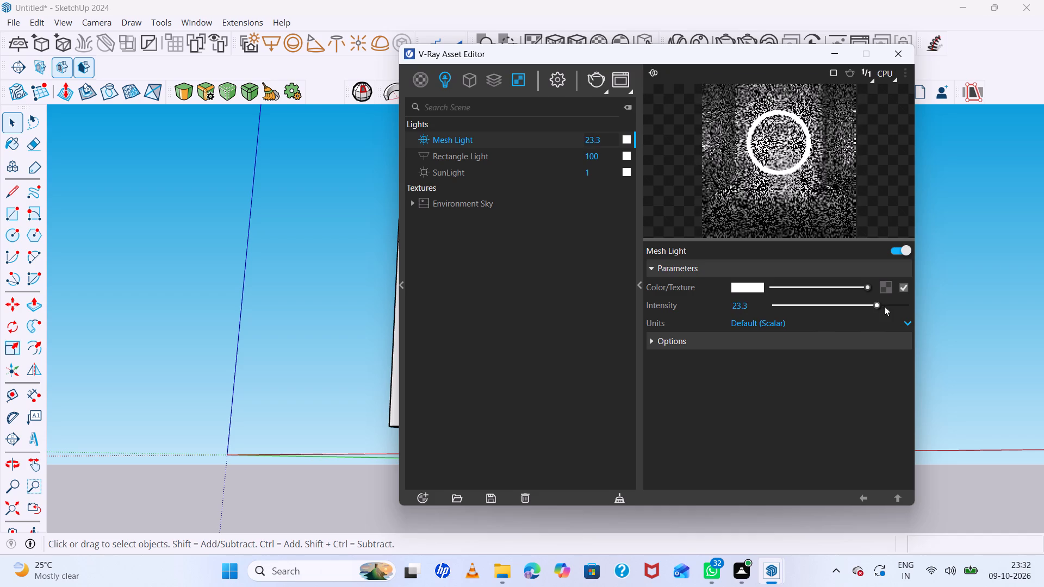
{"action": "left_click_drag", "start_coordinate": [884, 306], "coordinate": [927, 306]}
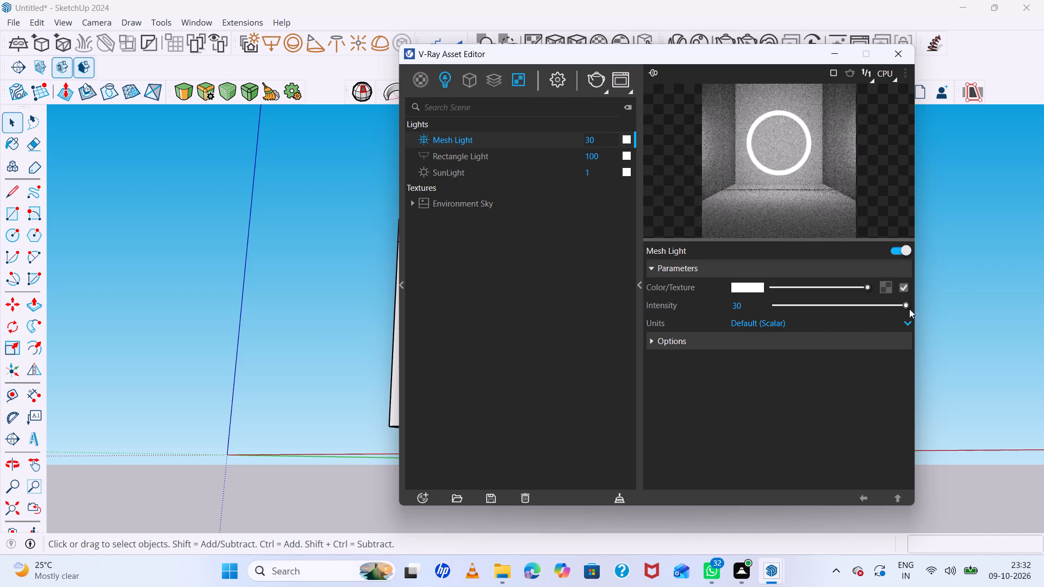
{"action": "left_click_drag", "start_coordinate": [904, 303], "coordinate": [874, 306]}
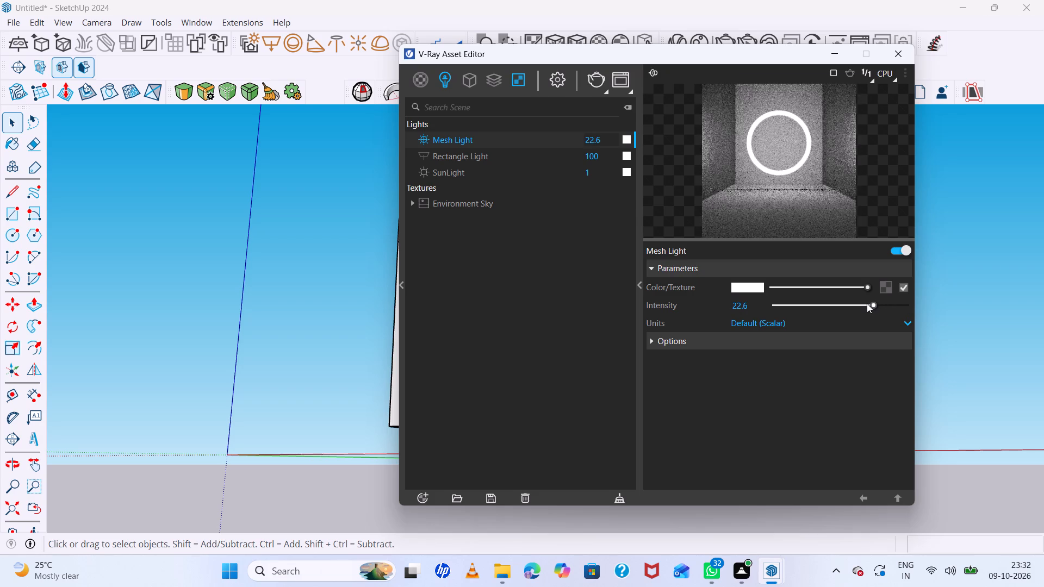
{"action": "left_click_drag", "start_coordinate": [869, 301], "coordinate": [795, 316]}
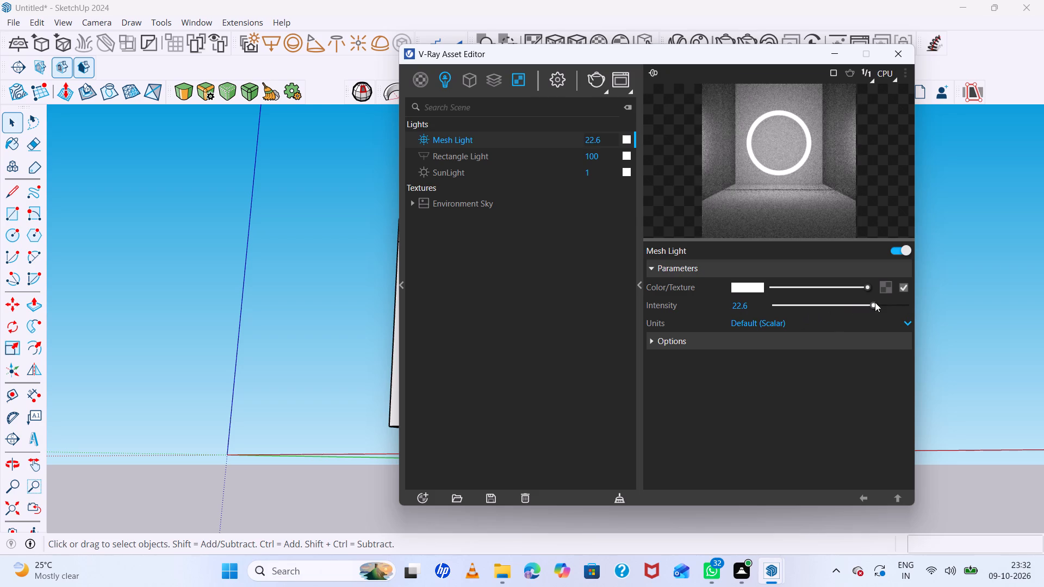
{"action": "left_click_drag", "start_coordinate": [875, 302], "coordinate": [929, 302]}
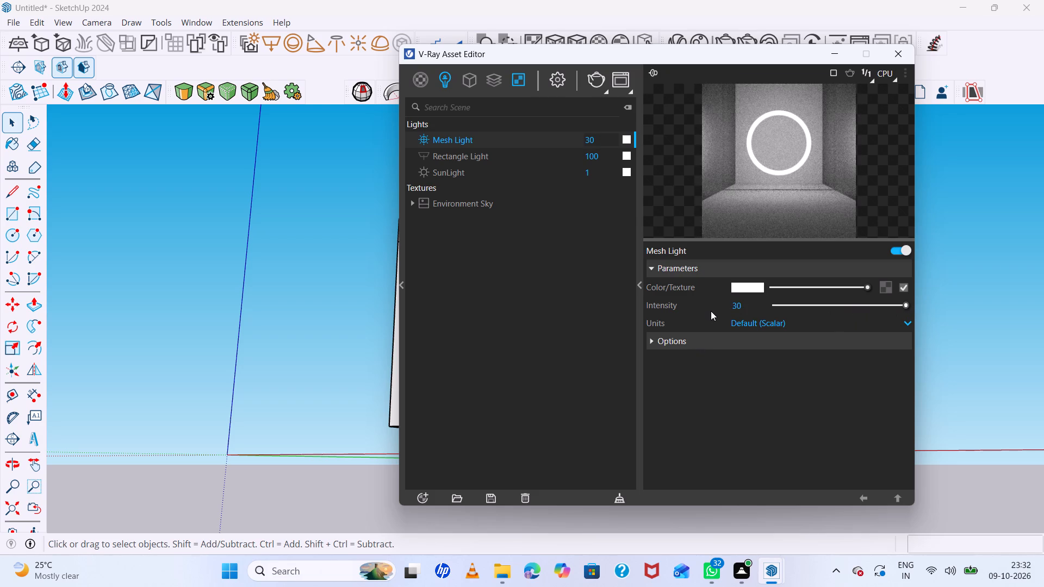
Move the V-Ray Asset Editor window aside to uncover the box model.
{"action": "scroll", "coordinate": [712, 310], "scroll_direction": "down", "scroll_amount": 4}
{"action": "left_click_drag", "start_coordinate": [419, 246], "coordinate": [554, 276]}
{"action": "left_click_drag", "start_coordinate": [406, 74], "coordinate": [474, 127]}
{"action": "left_click_drag", "start_coordinate": [404, 54], "coordinate": [439, 83]}
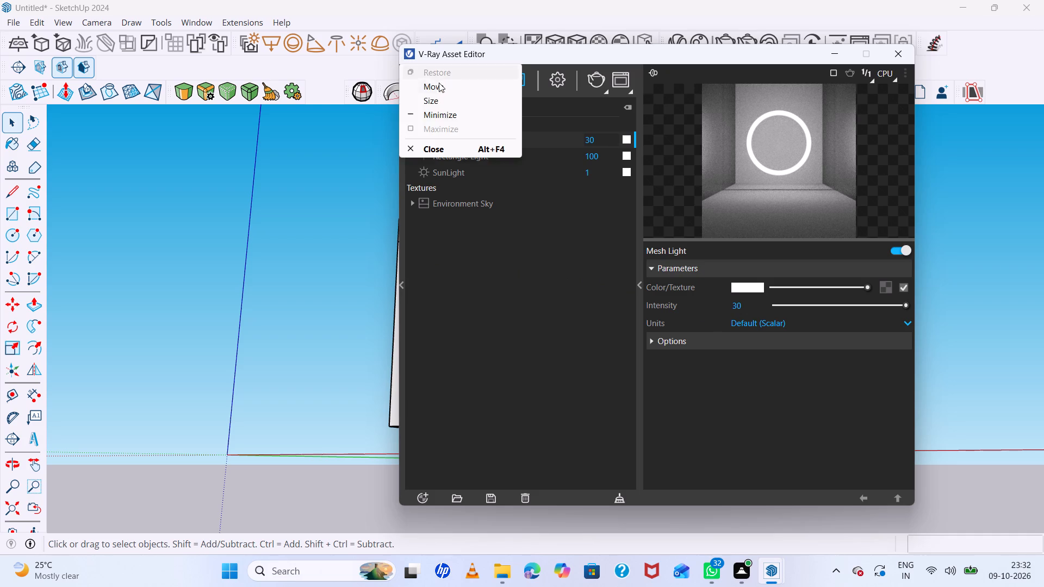
{"action": "left_click_drag", "start_coordinate": [439, 83], "coordinate": [444, 86]}
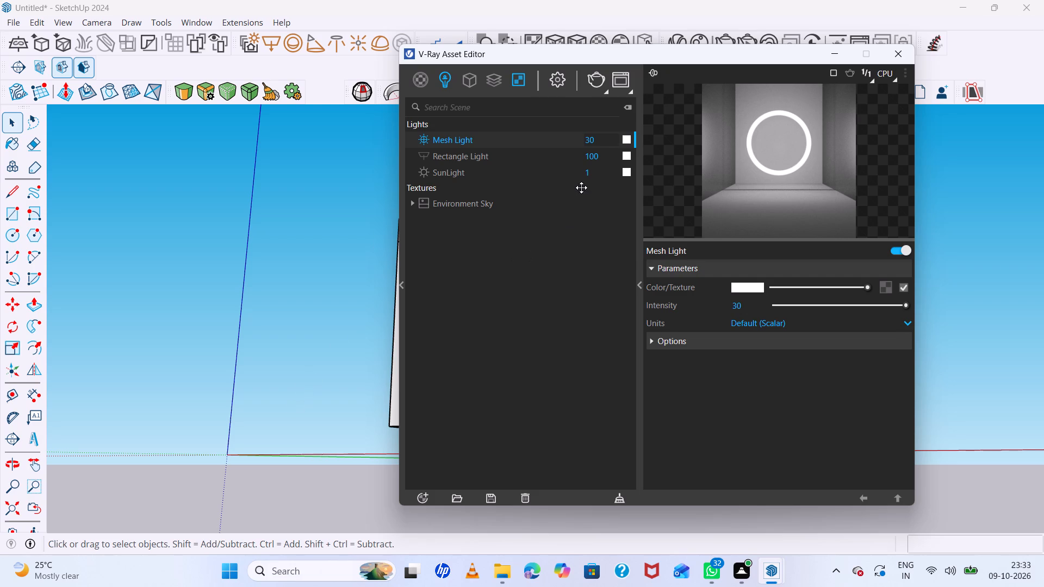
{"action": "scroll", "coordinate": [587, 220], "scroll_direction": "down", "scroll_amount": 1}
{"action": "scroll", "coordinate": [486, 238], "scroll_direction": "up", "scroll_amount": 3}
{"action": "left_click_drag", "start_coordinate": [408, 66], "coordinate": [315, 111]}
{"action": "left_click_drag", "start_coordinate": [422, 56], "coordinate": [303, 132]}
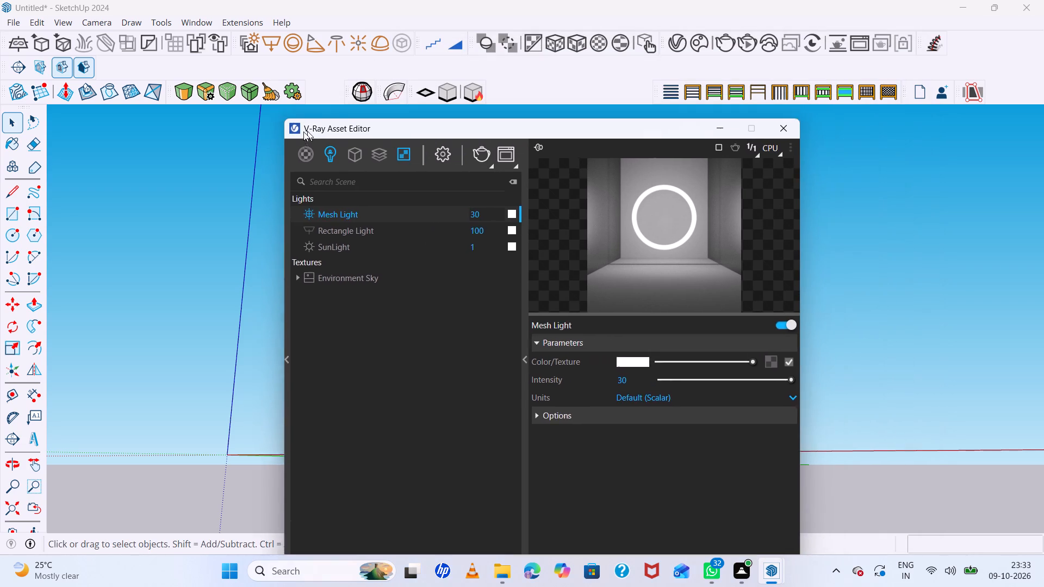
{"action": "left_click_drag", "start_coordinate": [303, 132], "coordinate": [4, 191]}
Start a V-Ray Interactive render of the open box, seen from the front and below with the ceiling light frame in view.
{"action": "scroll", "coordinate": [460, 178], "scroll_direction": "down", "scroll_amount": 7}
{"action": "scroll", "coordinate": [599, 221], "scroll_direction": "down", "scroll_amount": 3}
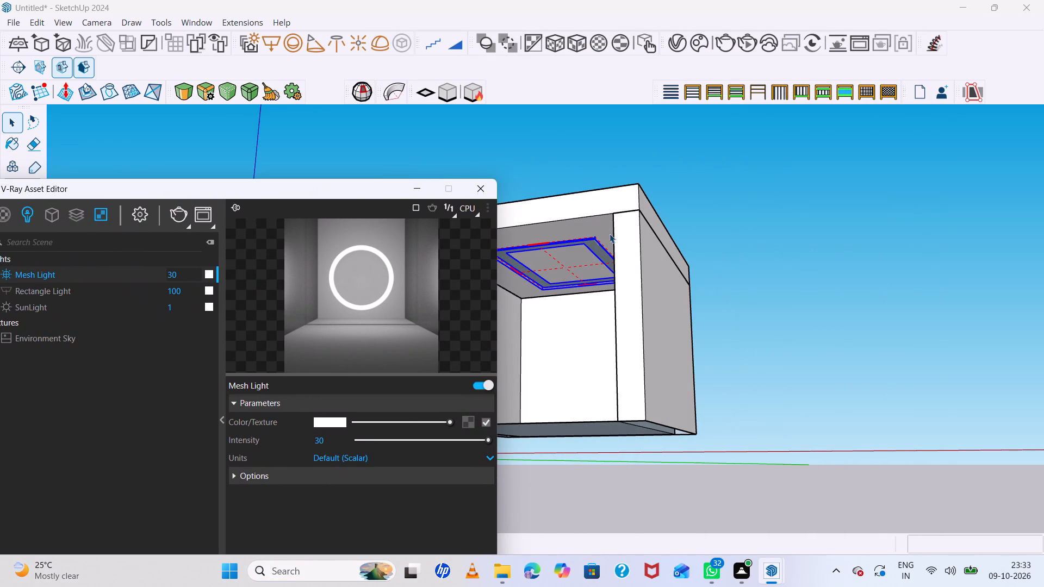
{"action": "scroll", "coordinate": [610, 234], "scroll_direction": "down", "scroll_amount": 5}
{"action": "scroll", "coordinate": [568, 276], "scroll_direction": "up", "scroll_amount": 1}
{"action": "scroll", "coordinate": [574, 276], "scroll_direction": "down", "scroll_amount": 20}
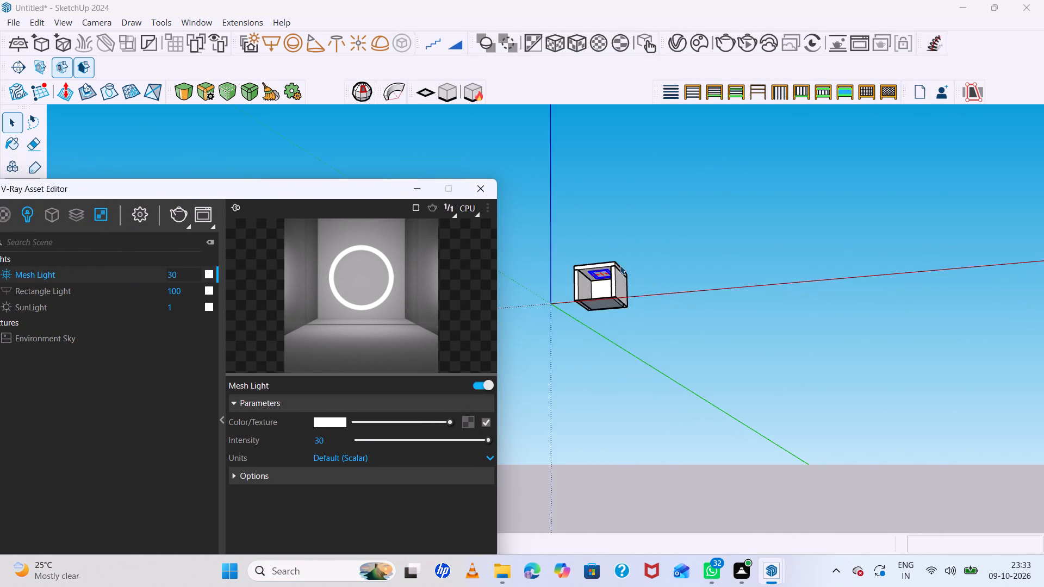
{"action": "scroll", "coordinate": [620, 265], "scroll_direction": "up", "scroll_amount": 1}
{"action": "middle_click_drag", "start_coordinate": [622, 268], "coordinate": [748, 467]}
{"action": "scroll", "coordinate": [661, 354], "scroll_direction": "up", "scroll_amount": 6}
{"action": "middle_click_drag", "start_coordinate": [613, 311], "coordinate": [563, 279]}
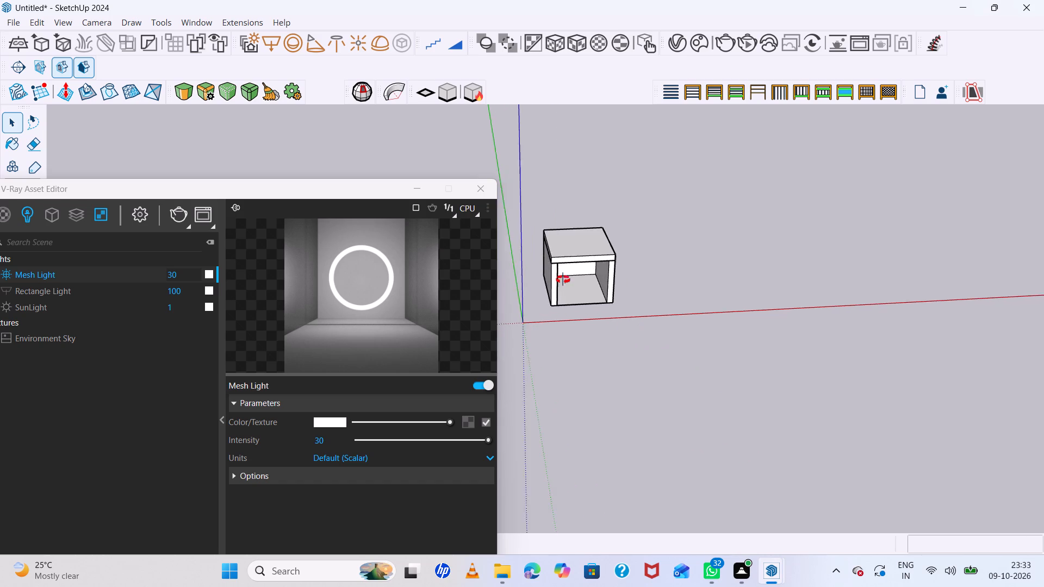
{"action": "middle_click_drag", "start_coordinate": [563, 279], "coordinate": [552, 166]}
{"action": "middle_click_drag", "start_coordinate": [566, 254], "coordinate": [574, 203]}
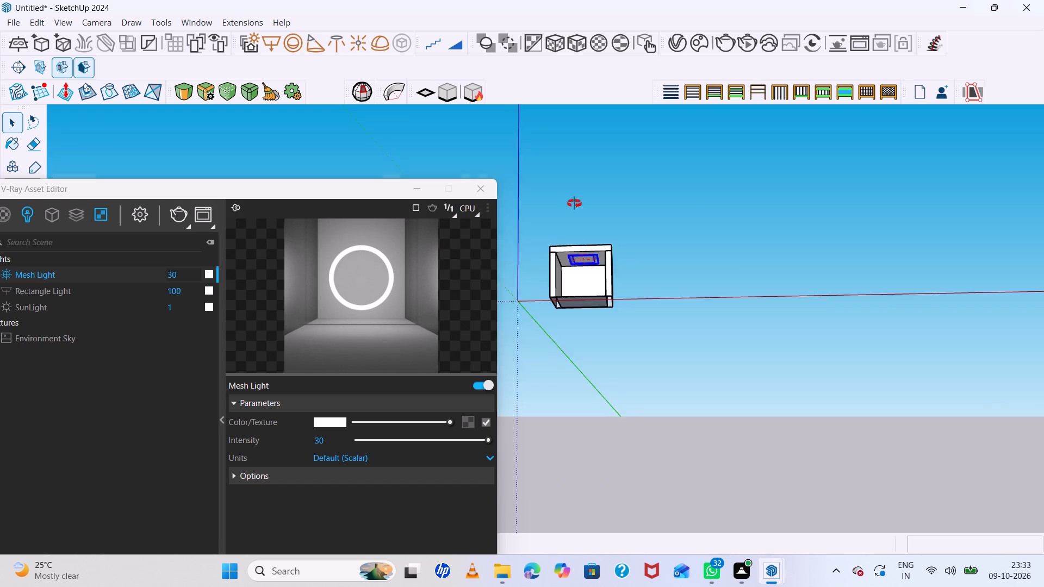
{"action": "middle_click_drag", "start_coordinate": [574, 203], "coordinate": [585, 196]}
{"action": "scroll", "coordinate": [584, 196], "scroll_direction": "up", "scroll_amount": 1}
{"action": "scroll", "coordinate": [597, 277], "scroll_direction": "up", "scroll_amount": 20}
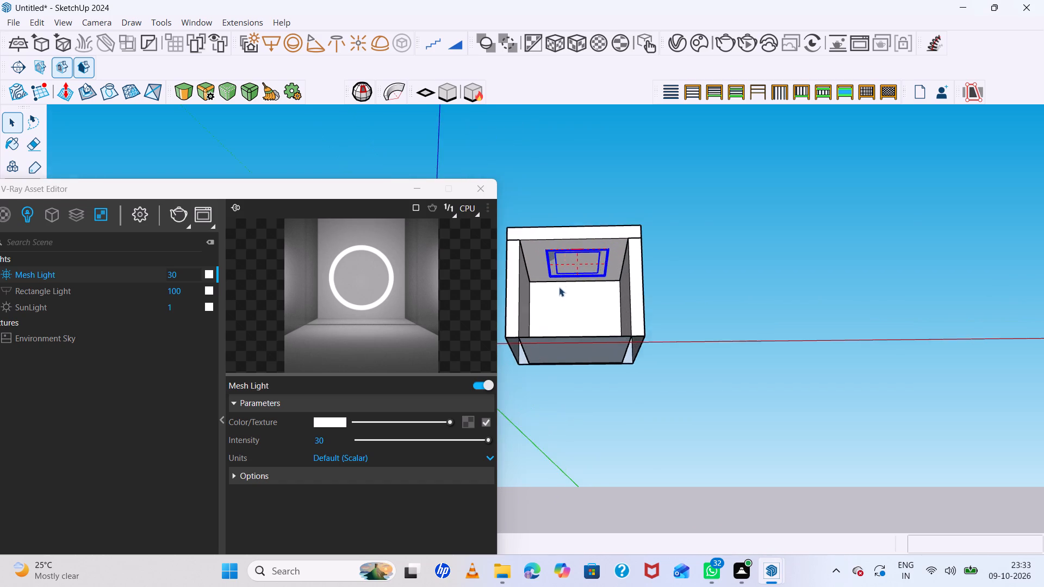
{"action": "scroll", "coordinate": [559, 287], "scroll_direction": "up", "scroll_amount": 6}
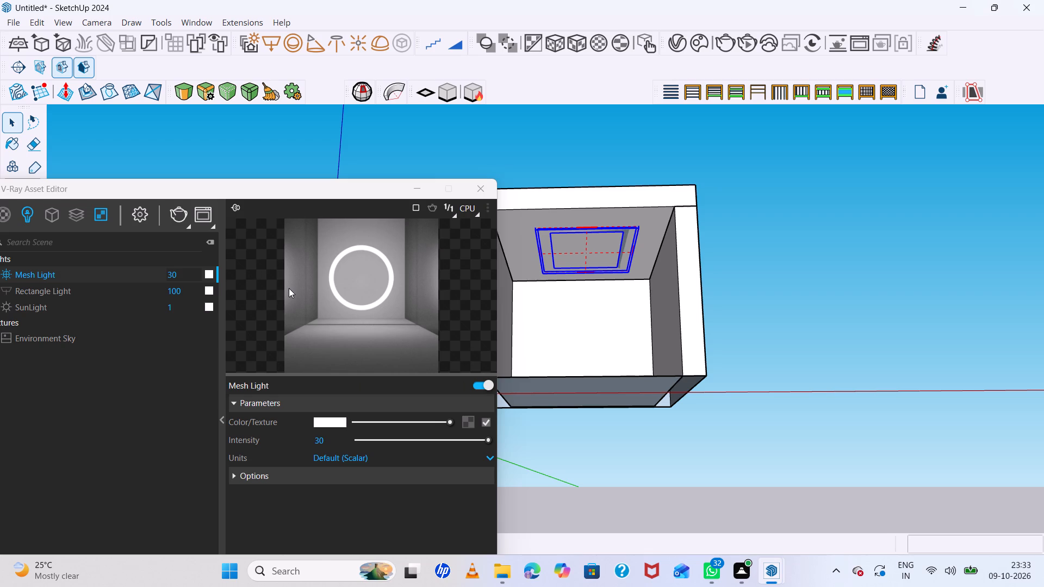
{"action": "left_click", "coordinate": [185, 225]}
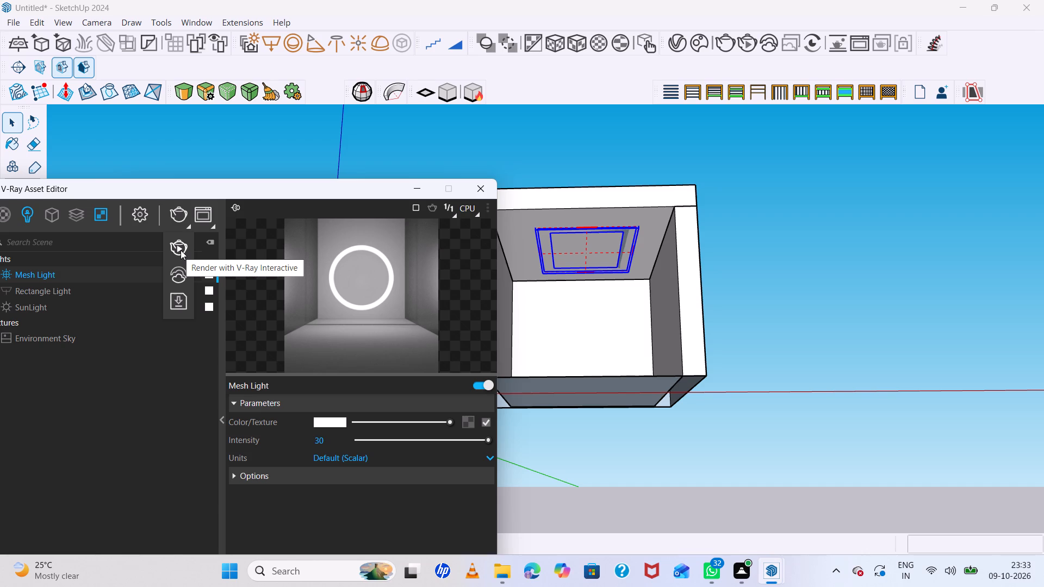
{"action": "left_click", "coordinate": [181, 250]}
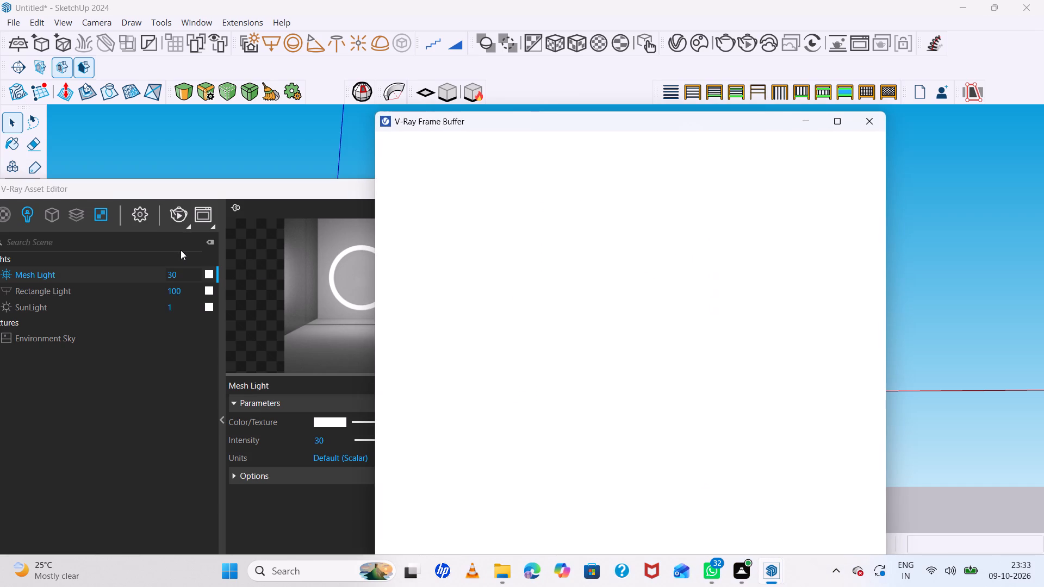
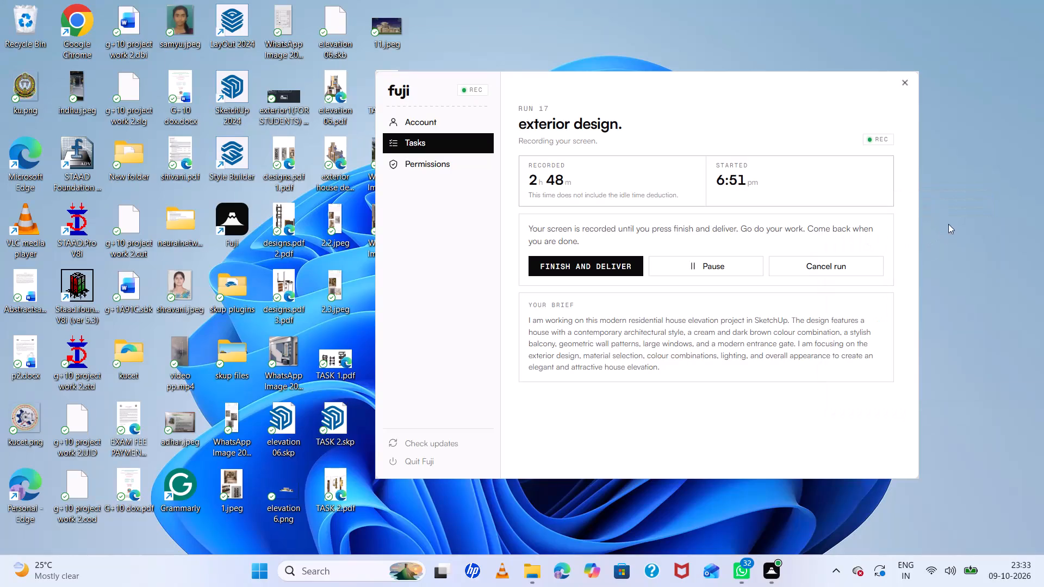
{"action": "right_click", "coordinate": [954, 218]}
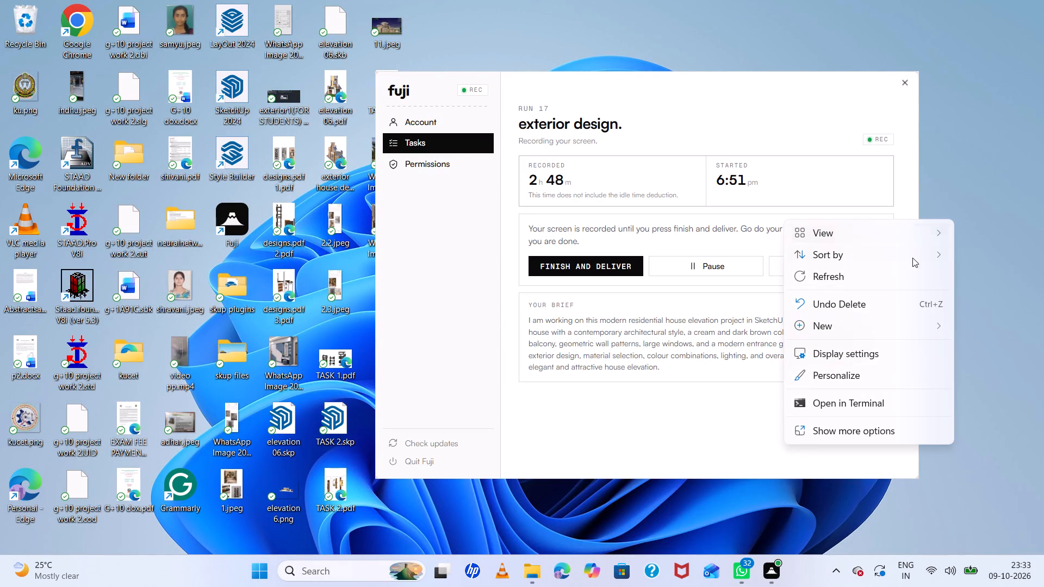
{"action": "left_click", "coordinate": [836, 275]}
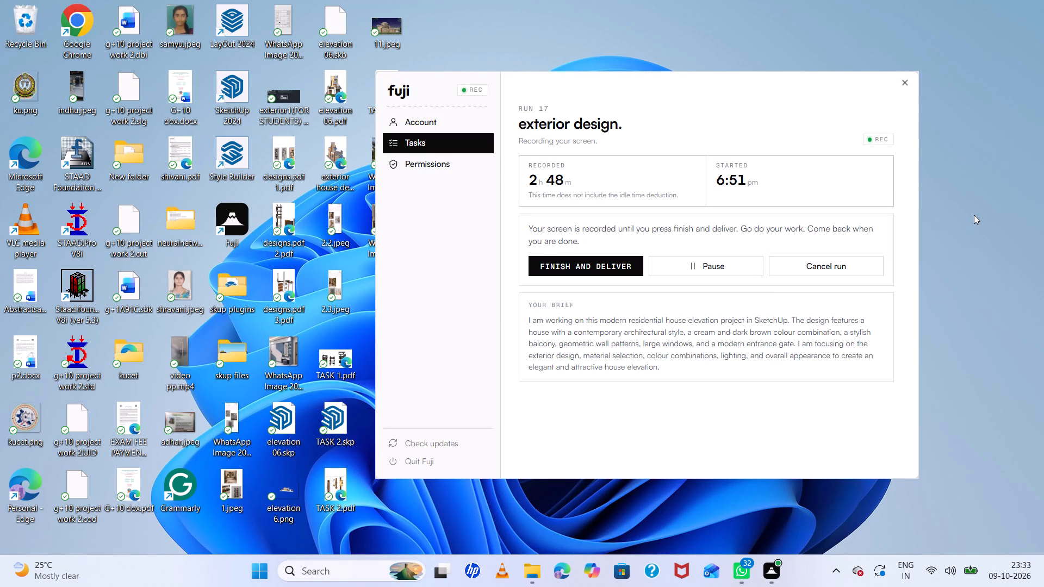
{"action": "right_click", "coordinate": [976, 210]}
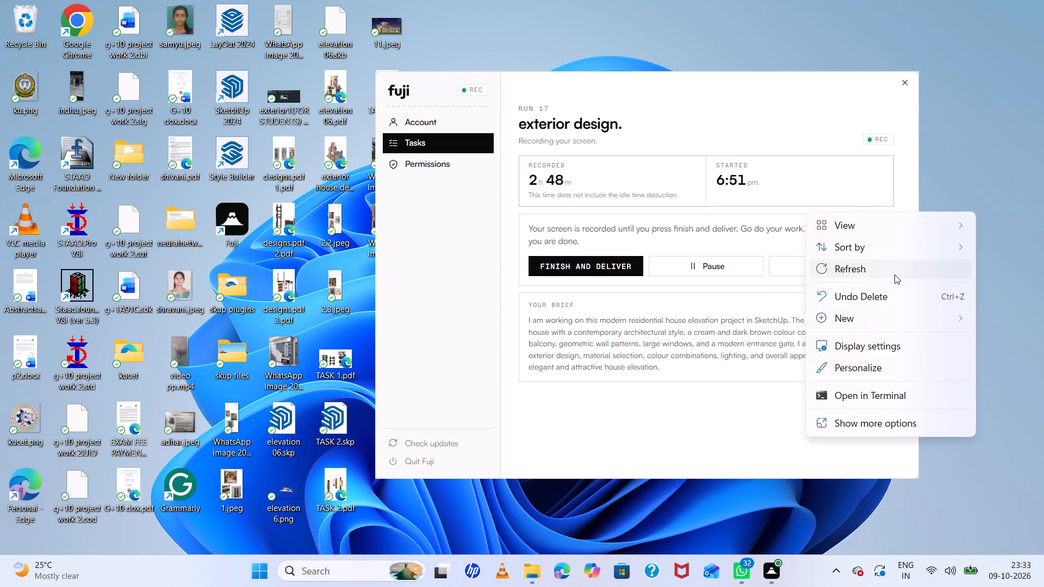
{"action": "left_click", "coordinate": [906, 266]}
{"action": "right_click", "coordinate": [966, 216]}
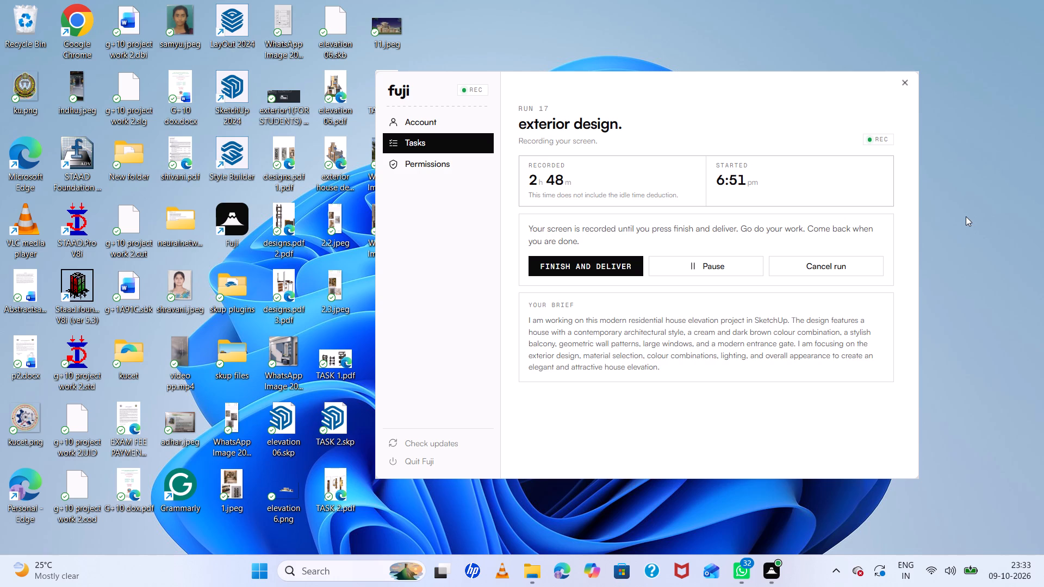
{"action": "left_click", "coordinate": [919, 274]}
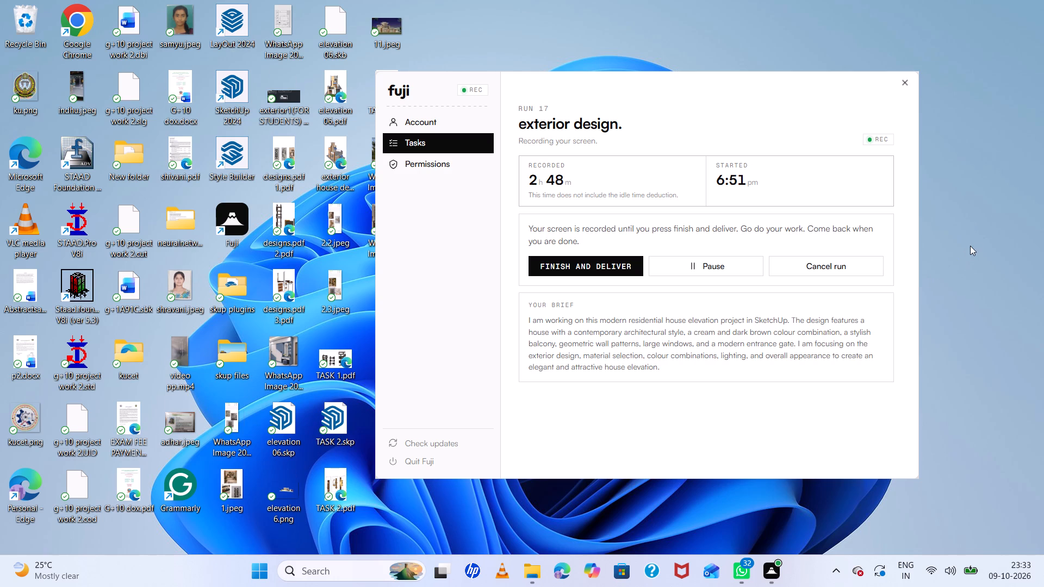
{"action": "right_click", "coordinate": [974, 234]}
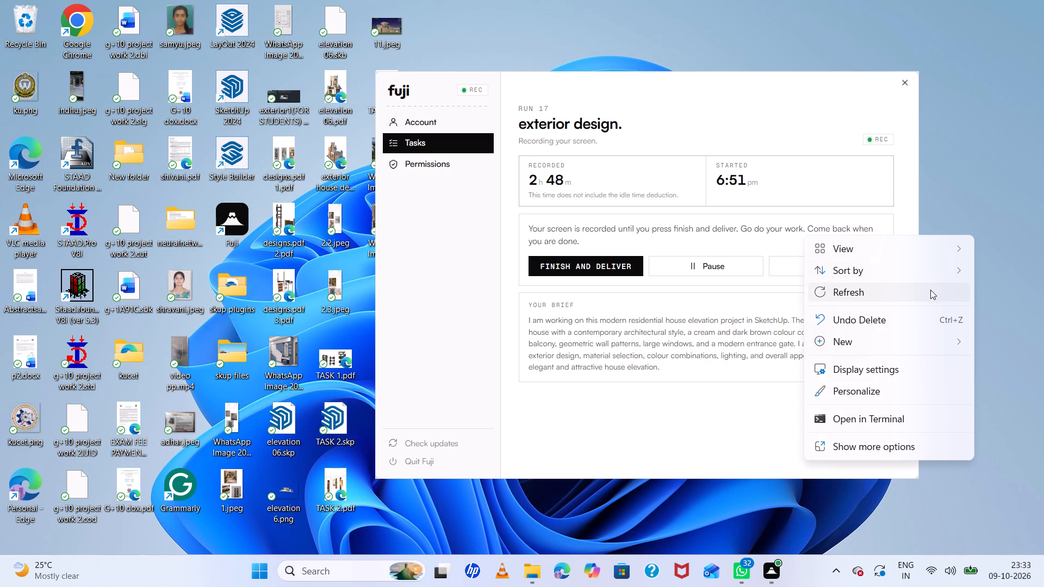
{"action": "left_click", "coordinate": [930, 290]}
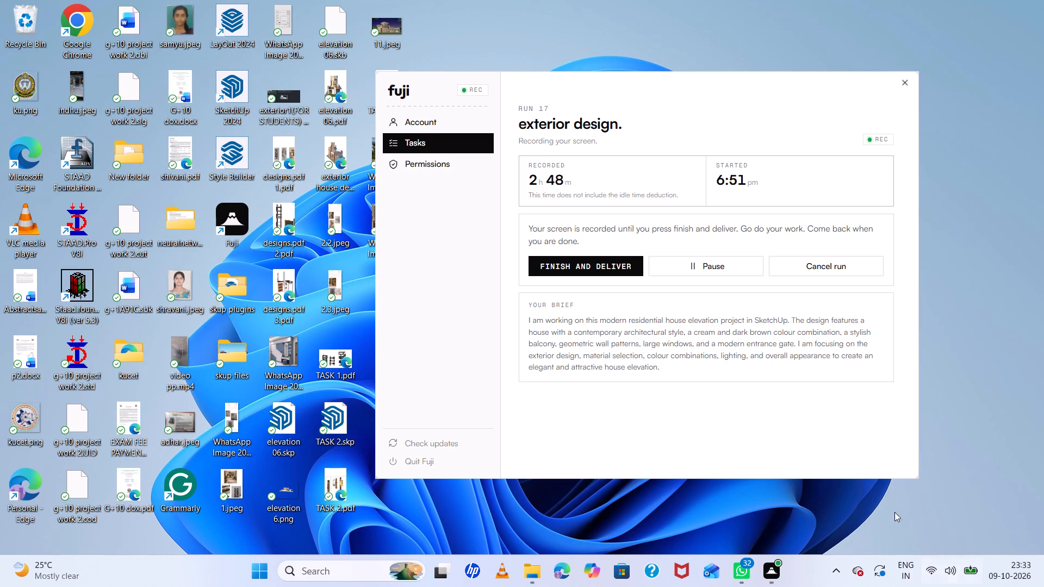
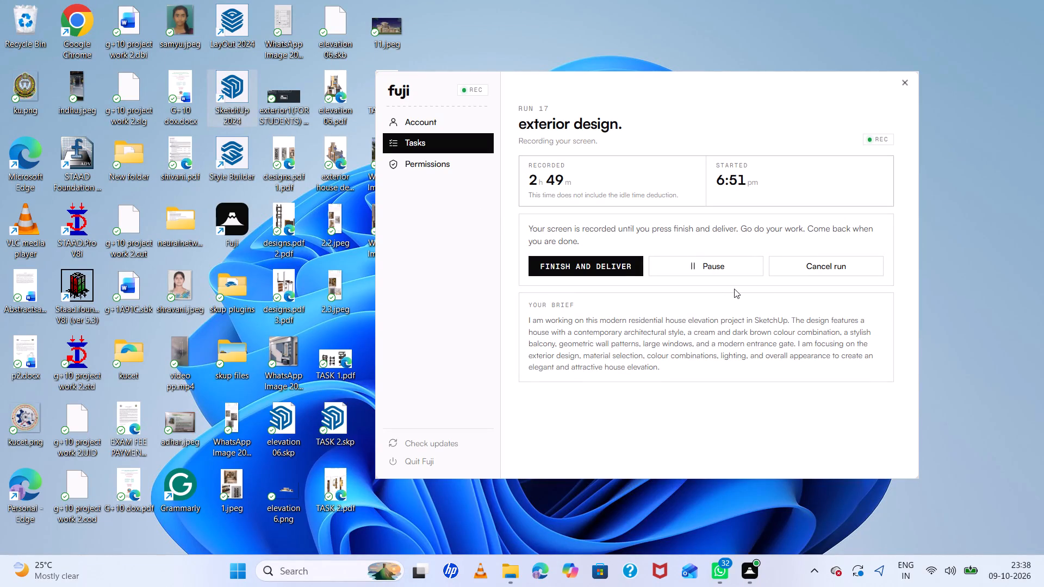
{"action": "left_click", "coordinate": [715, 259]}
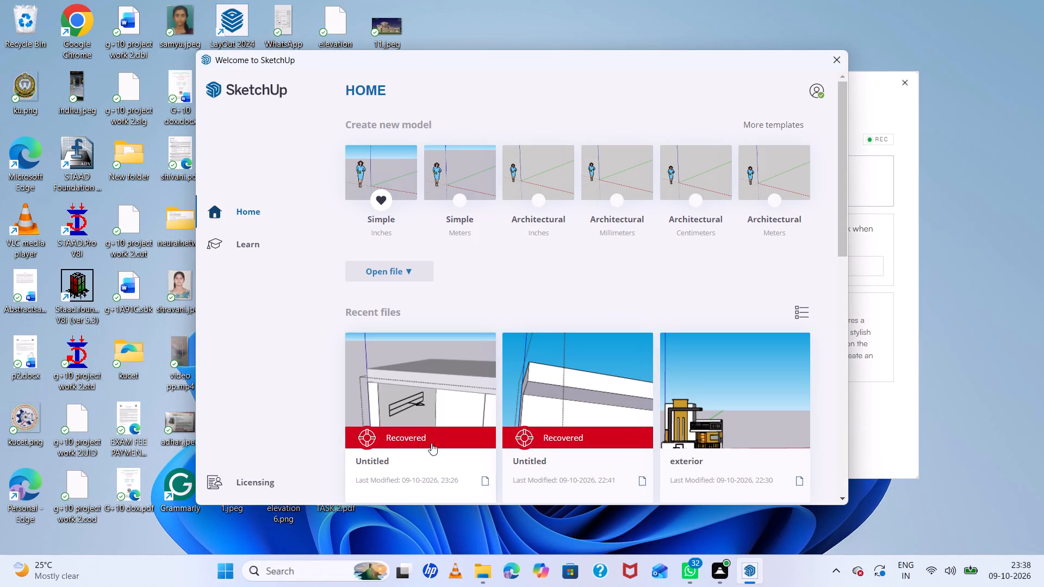
Open the recovered Untitled model last modified 09-10-2026, 23:26 from the recent files in SketchUp.
{"action": "left_click", "coordinate": [444, 433]}
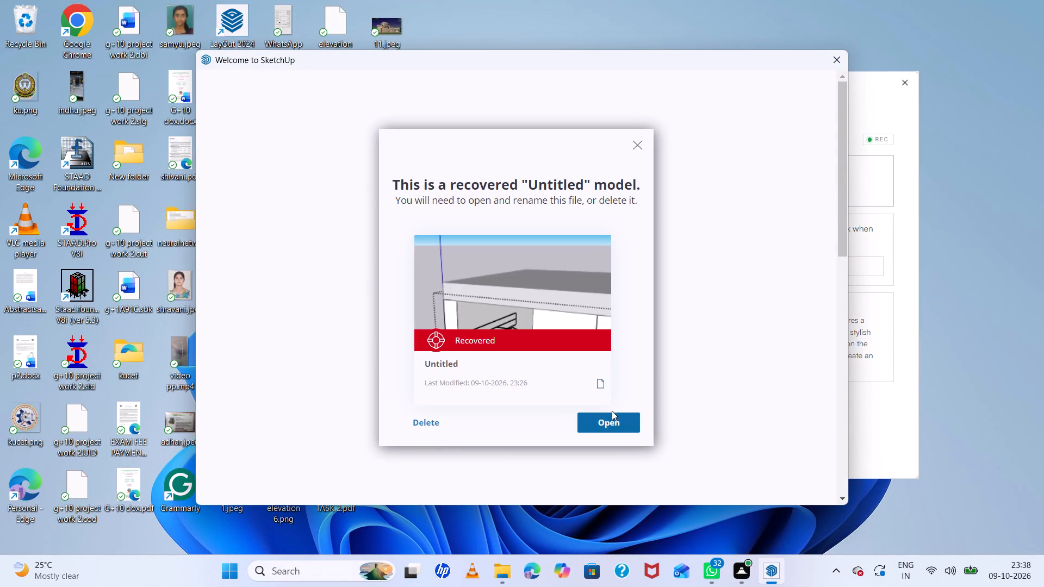
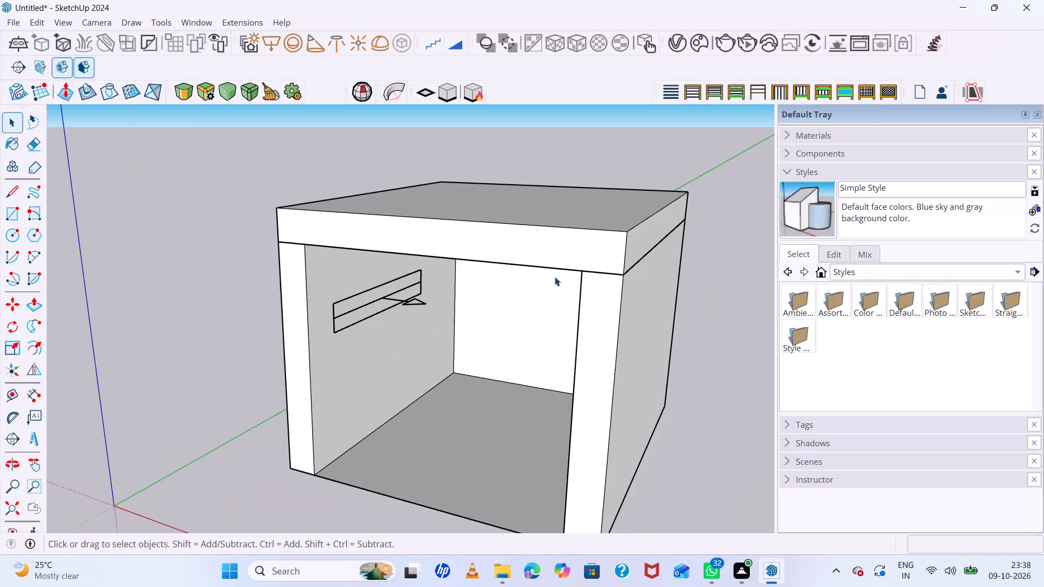
Open the V-Ray Asset Editor for the recovered box model.
{"action": "middle_click_drag", "start_coordinate": [570, 291], "coordinate": [364, 185]}
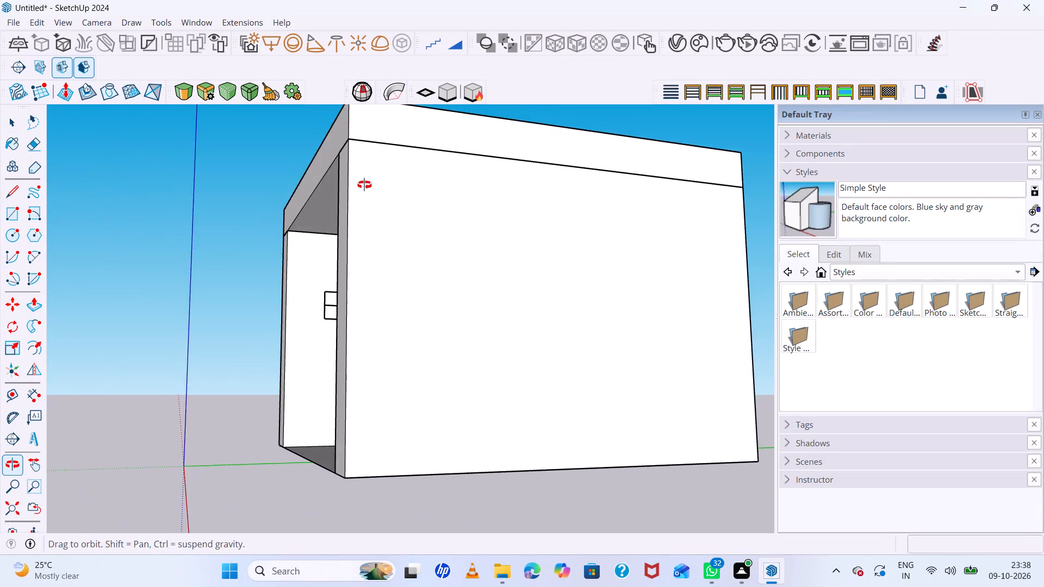
{"action": "middle_click_drag", "start_coordinate": [364, 185], "coordinate": [543, 193]}
{"action": "middle_click", "coordinate": [543, 193]}
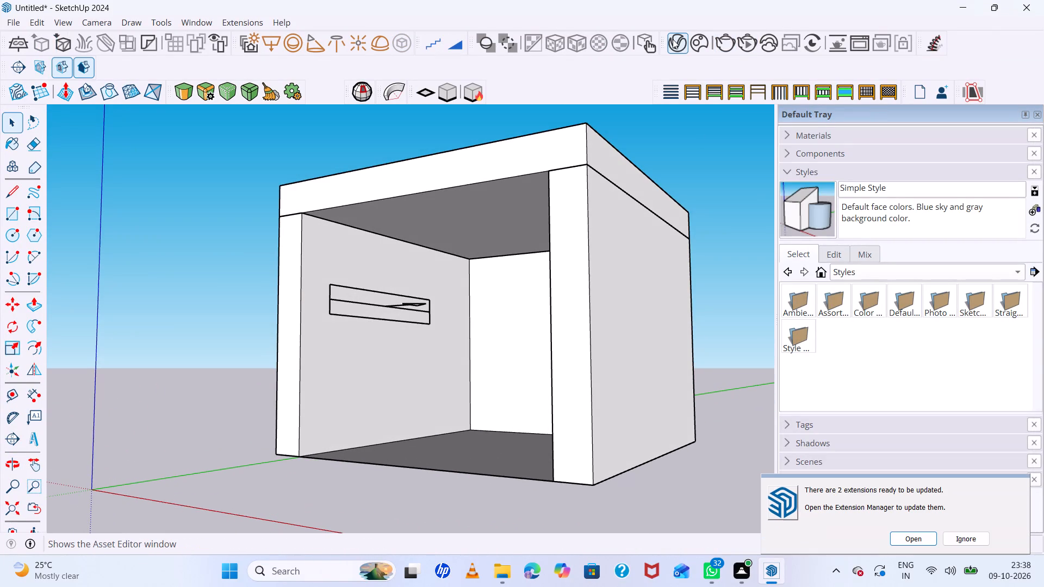
{"action": "left_click", "coordinate": [677, 40]}
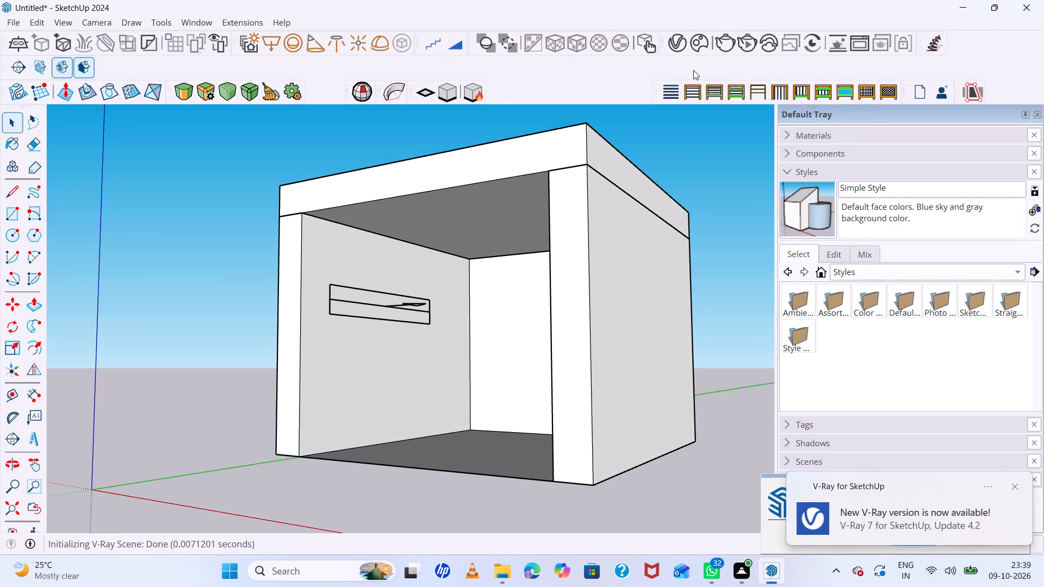
{"action": "left_click", "coordinate": [676, 42]}
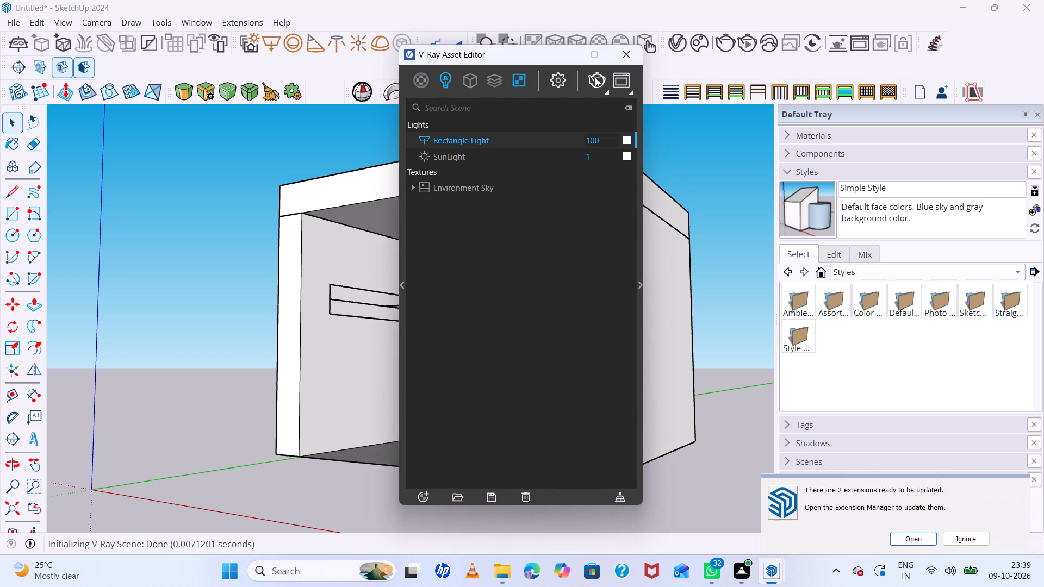
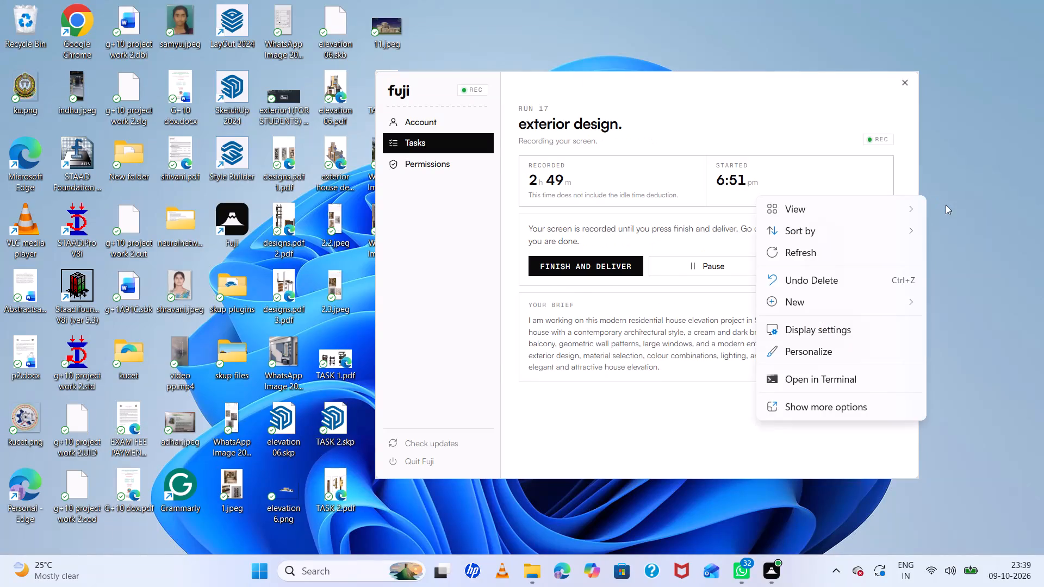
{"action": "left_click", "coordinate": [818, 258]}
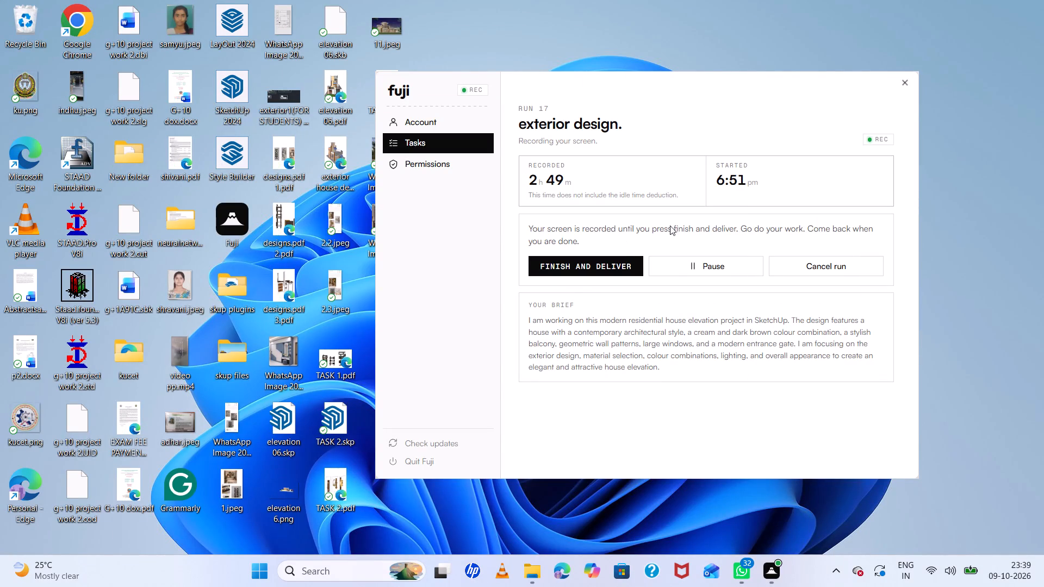
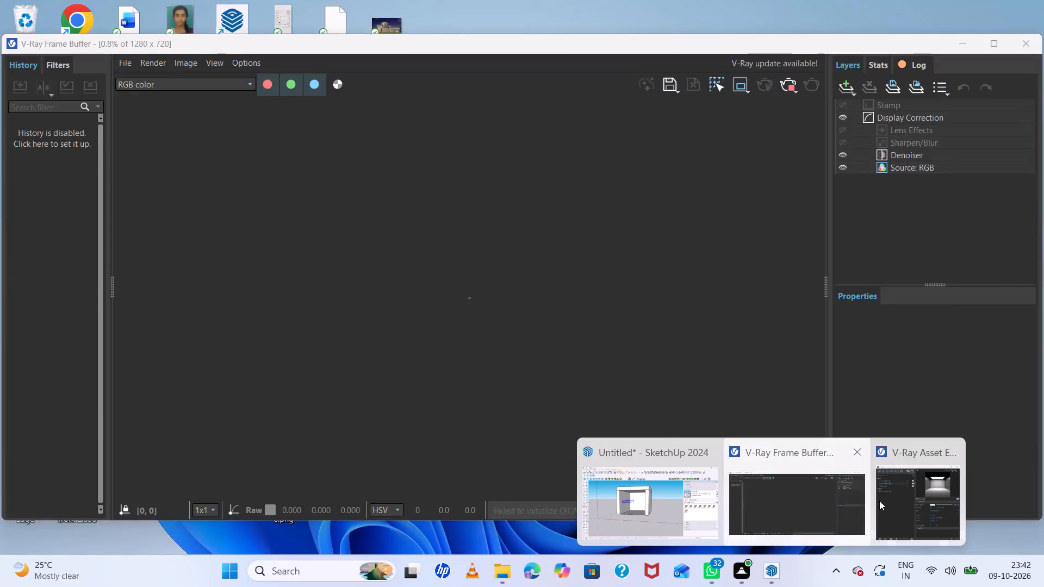
Show the V-Ray Asset Editor and turn on Invisible in the options of Rectangle Light#1.
{"action": "left_click", "coordinate": [908, 498]}
{"action": "scroll", "coordinate": [507, 376], "scroll_direction": "down", "scroll_amount": 2}
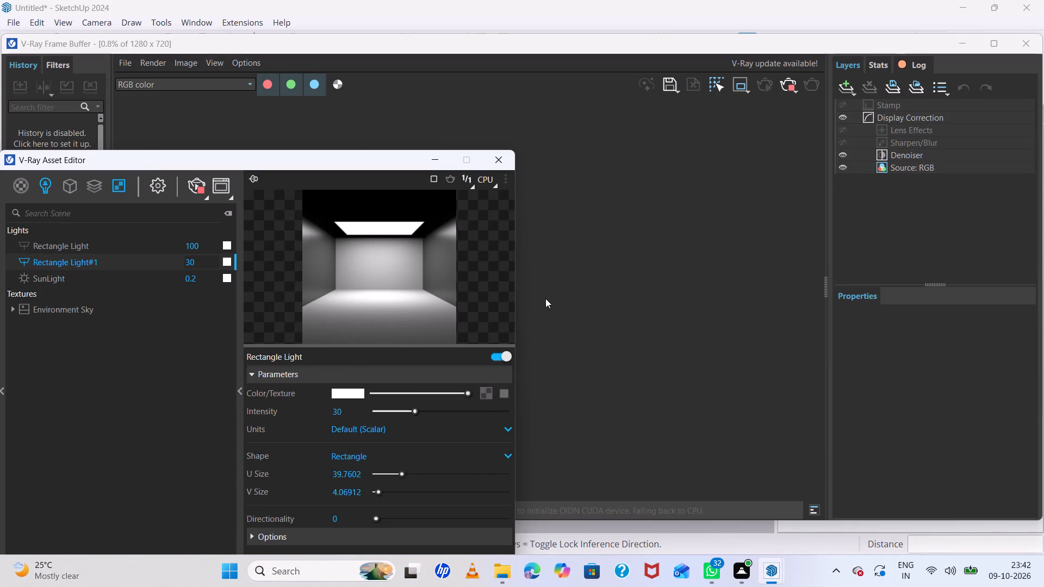
{"action": "left_click", "coordinate": [964, 41]}
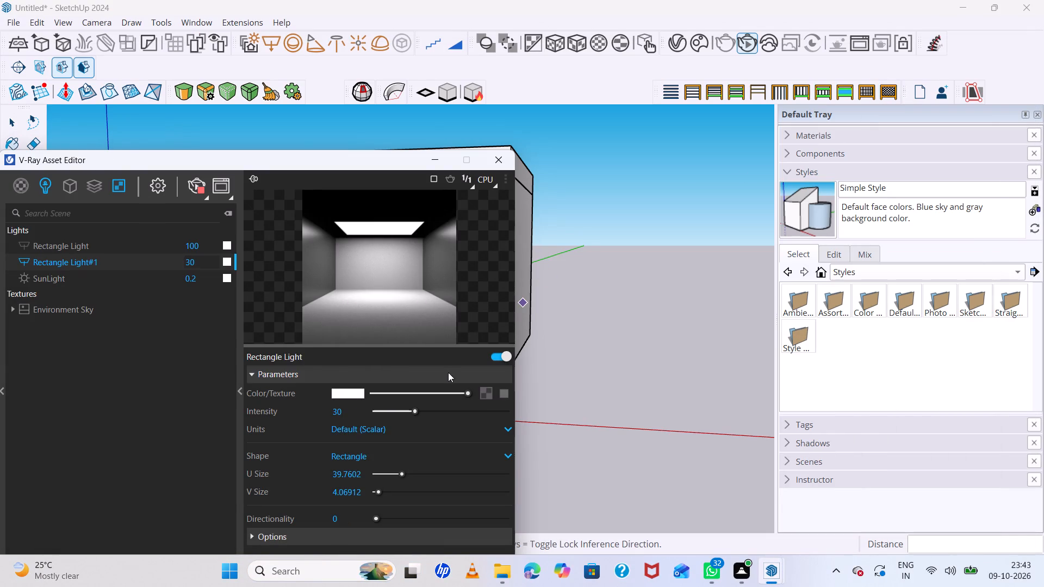
{"action": "scroll", "coordinate": [448, 372], "scroll_direction": "down", "scroll_amount": 7}
{"action": "scroll", "coordinate": [260, 469], "scroll_direction": "down", "scroll_amount": 9}
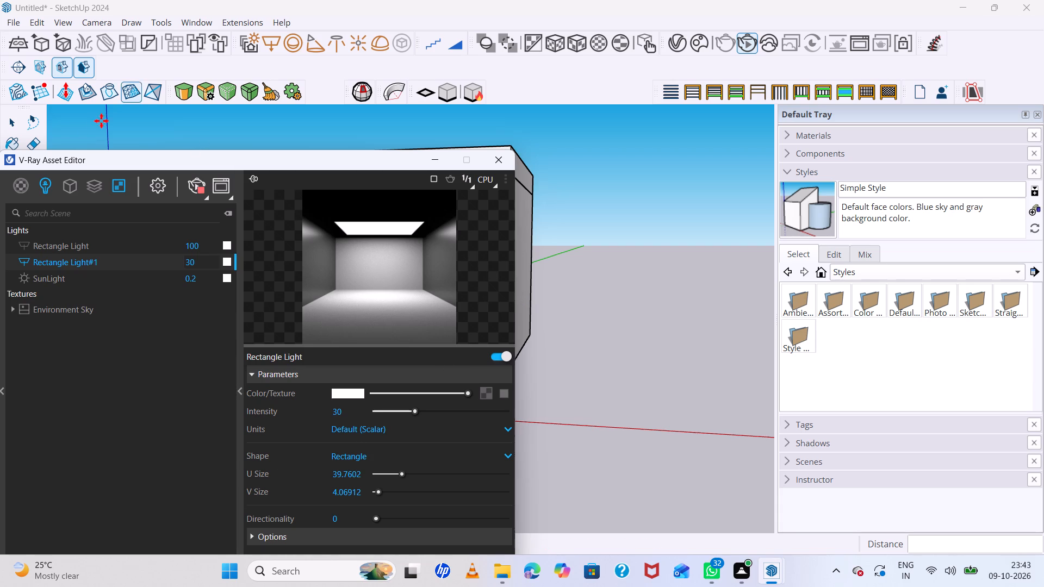
{"action": "left_click_drag", "start_coordinate": [49, 161], "coordinate": [55, 63]}
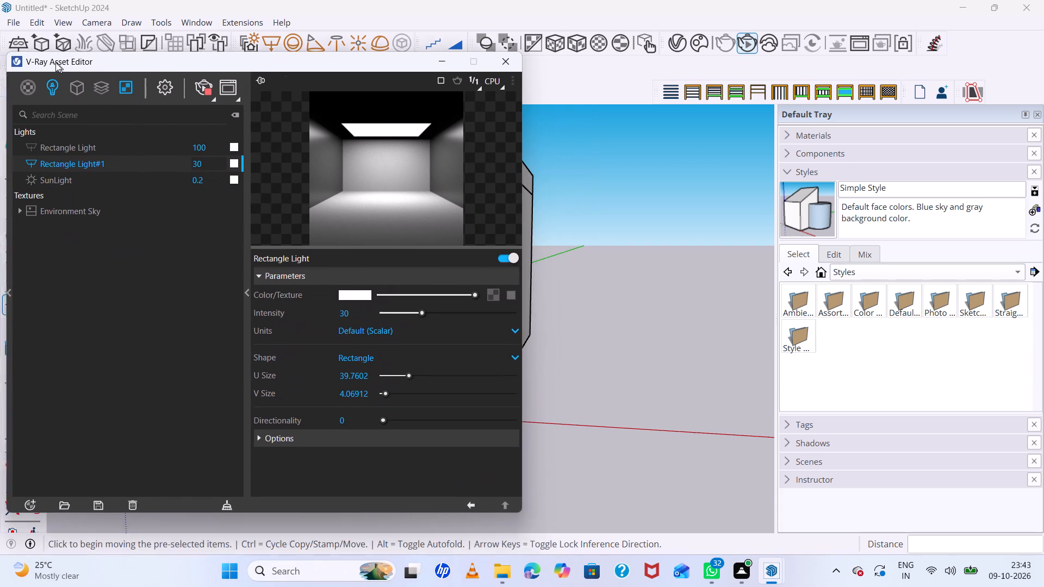
{"action": "left_click_drag", "start_coordinate": [55, 63], "coordinate": [36, 53]}
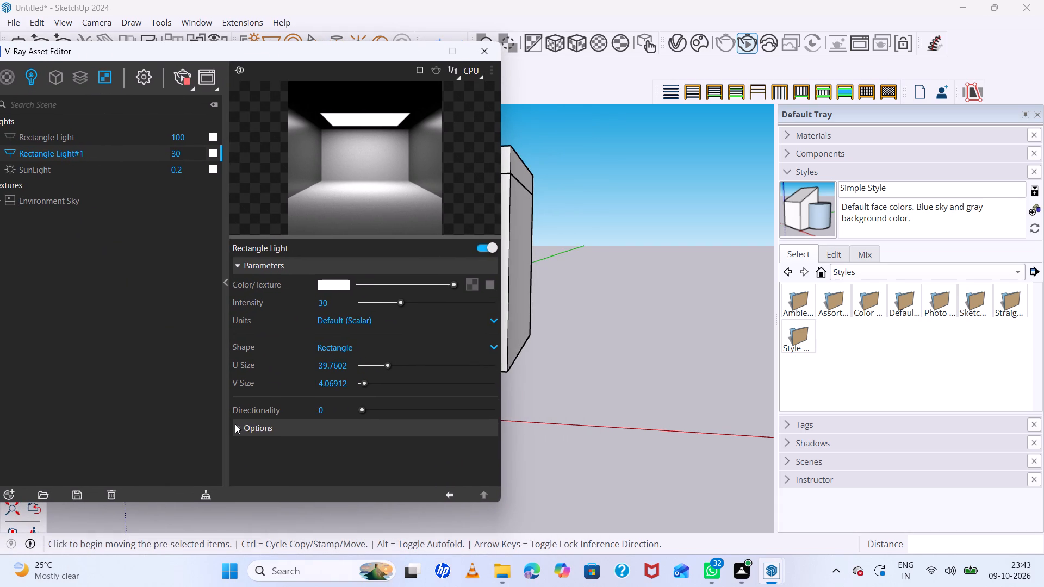
{"action": "left_click", "coordinate": [235, 424]}
{"action": "scroll", "coordinate": [277, 390], "scroll_direction": "down", "scroll_amount": 4}
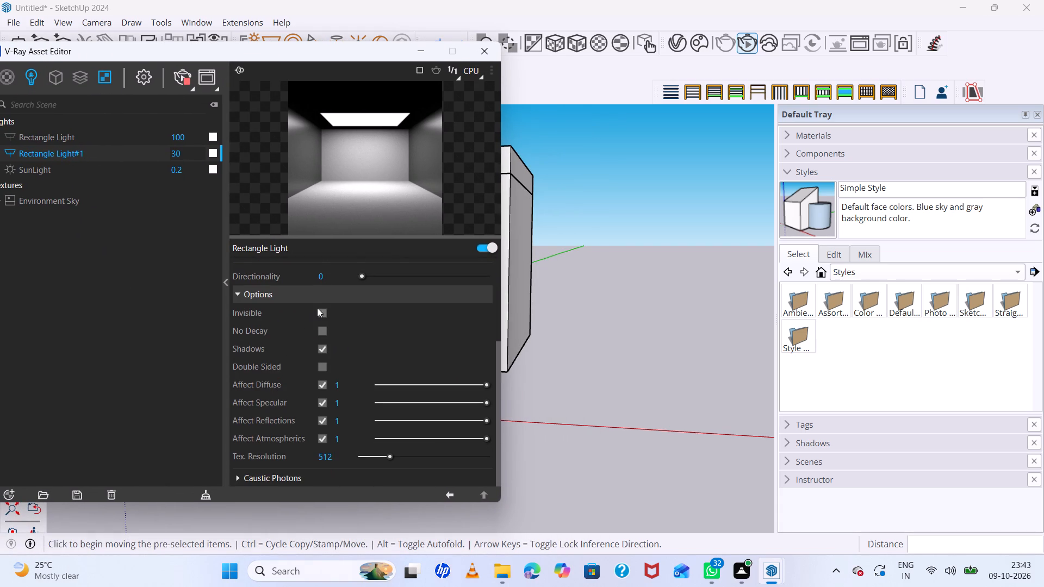
{"action": "left_click", "coordinate": [322, 309]}
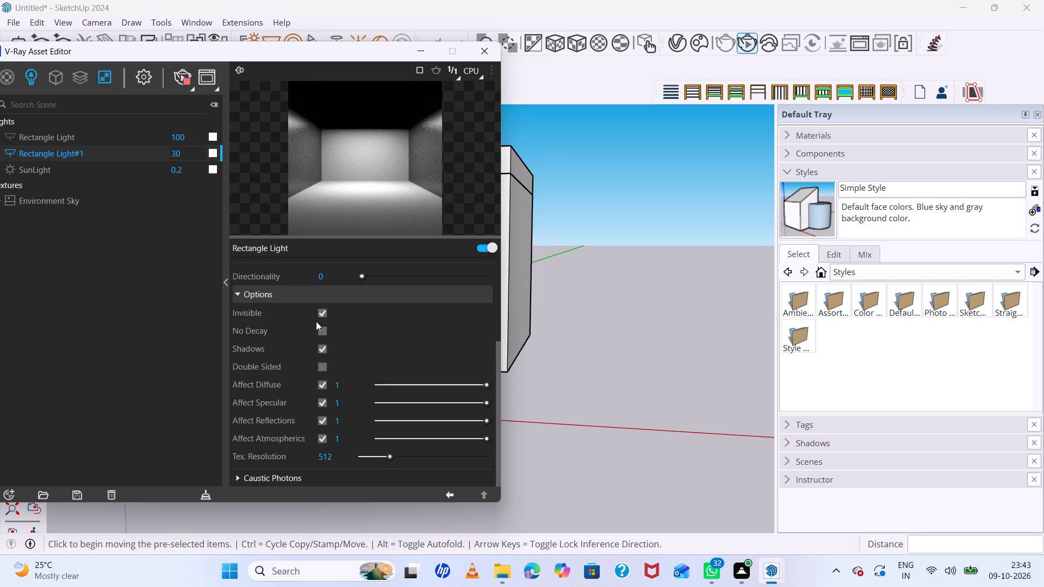
{"action": "left_click", "coordinate": [324, 308]}
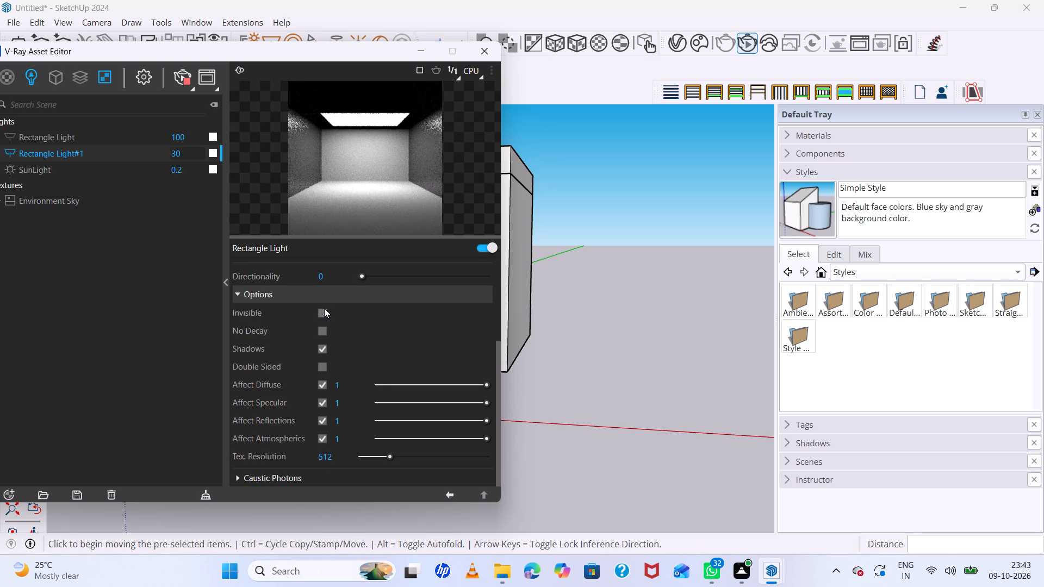
{"action": "left_click", "coordinate": [324, 308]}
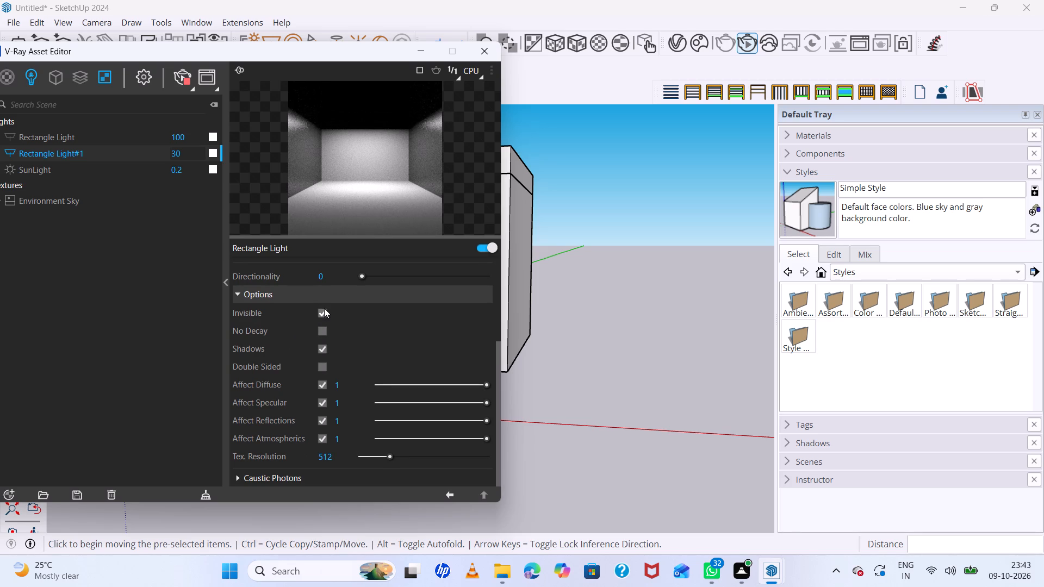
Turn off Affect Reflections, Affect Specular and Invisible for Rectangle Light#1.
{"action": "left_click", "coordinate": [325, 419]}
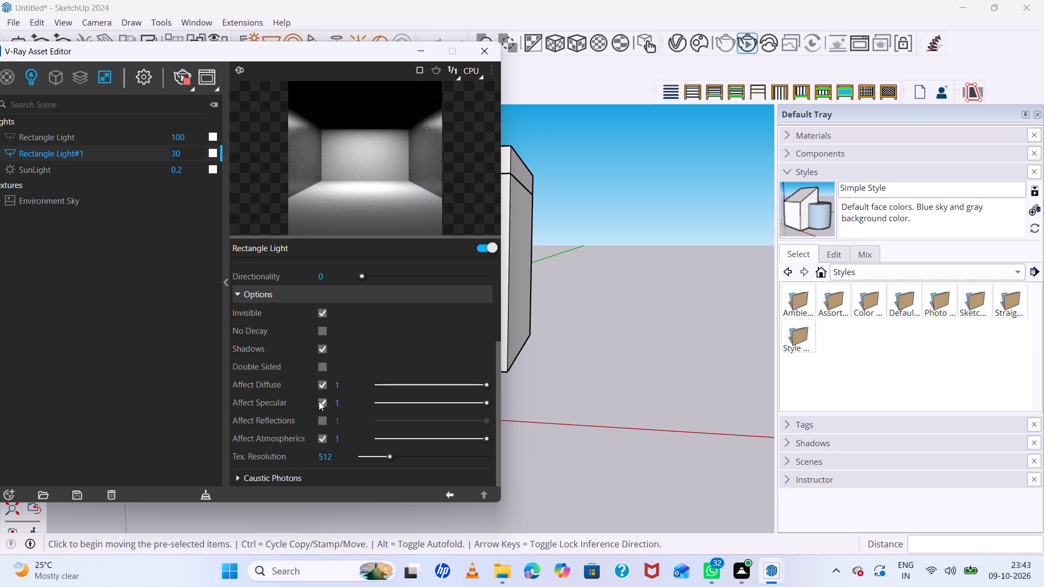
{"action": "left_click", "coordinate": [319, 401]}
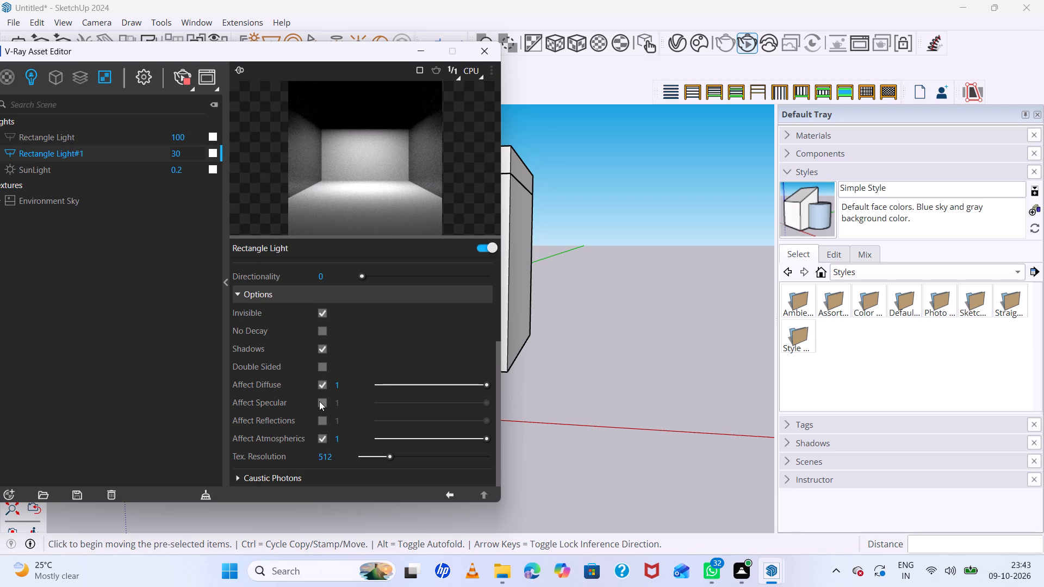
{"action": "left_click", "coordinate": [324, 314]}
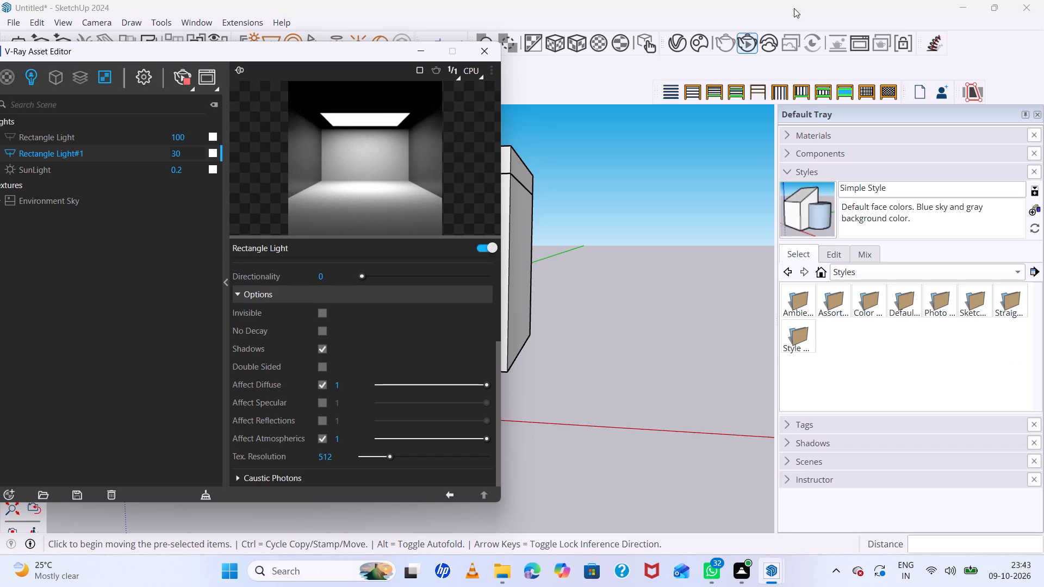
Stop the running interactive render and start it again with the changed light options.
{"action": "left_click", "coordinate": [749, 46]}
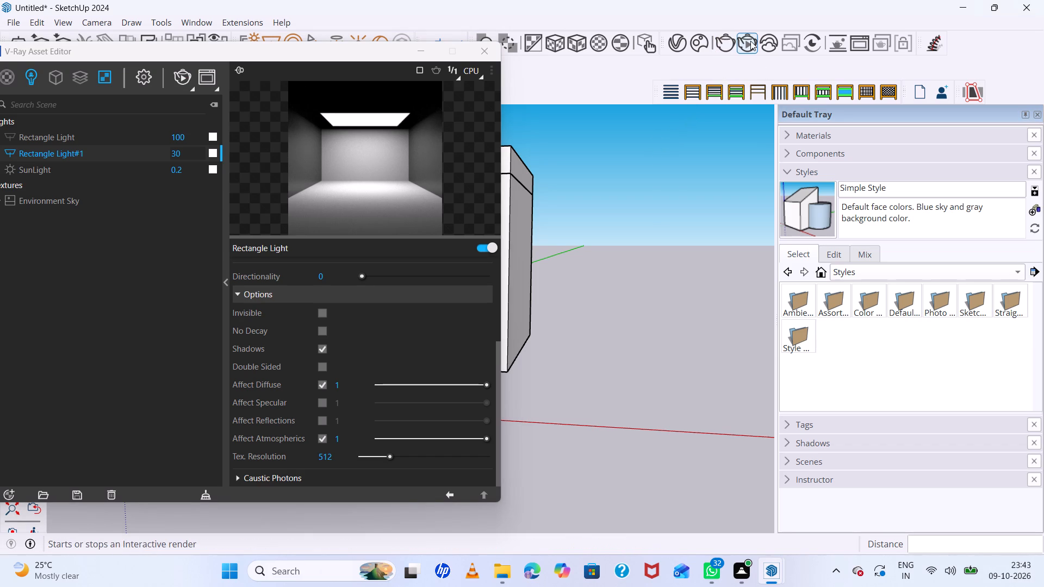
{"action": "left_click", "coordinate": [750, 41]}
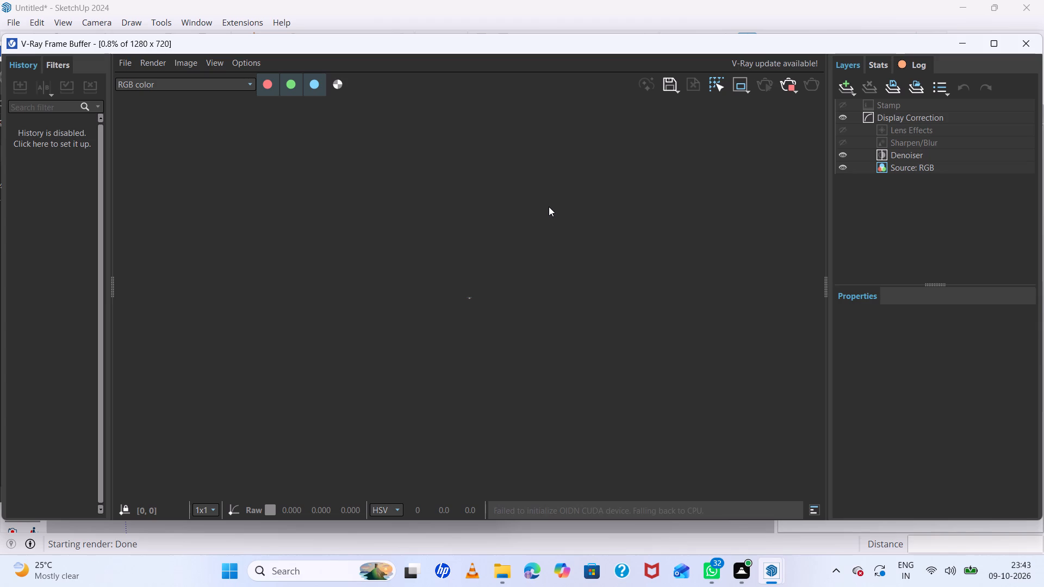
Examine the rendered box interior and the rectangle light on its side wall, up close and as a whole.
{"action": "scroll", "coordinate": [549, 207], "scroll_direction": "down", "scroll_amount": 6}
{"action": "scroll", "coordinate": [427, 384], "scroll_direction": "up", "scroll_amount": 6}
{"action": "scroll", "coordinate": [431, 307], "scroll_direction": "up", "scroll_amount": 2}
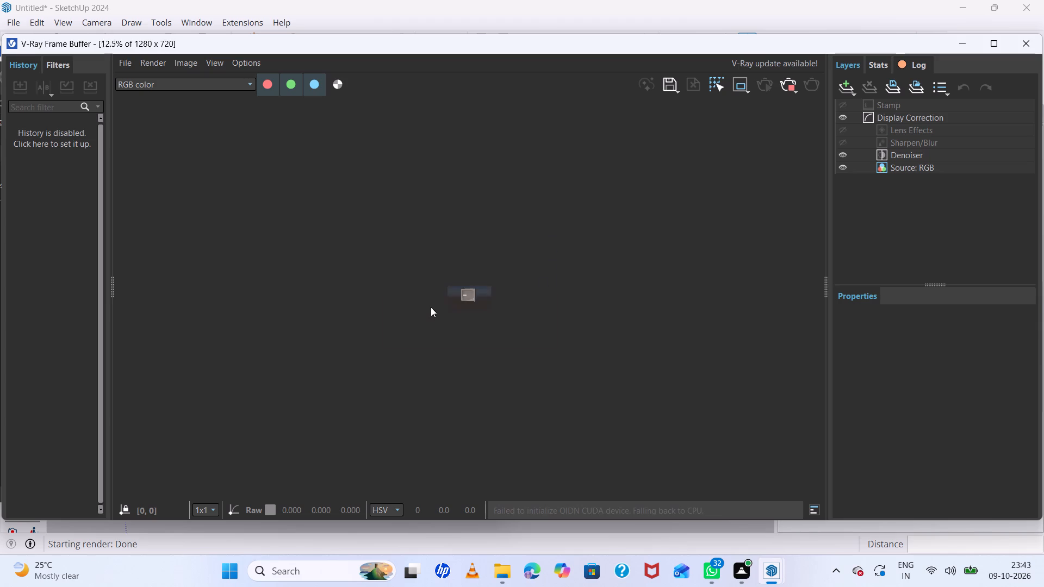
{"action": "scroll", "coordinate": [431, 307], "scroll_direction": "up", "scroll_amount": 11}
{"action": "scroll", "coordinate": [458, 293], "scroll_direction": "down", "scroll_amount": 9}
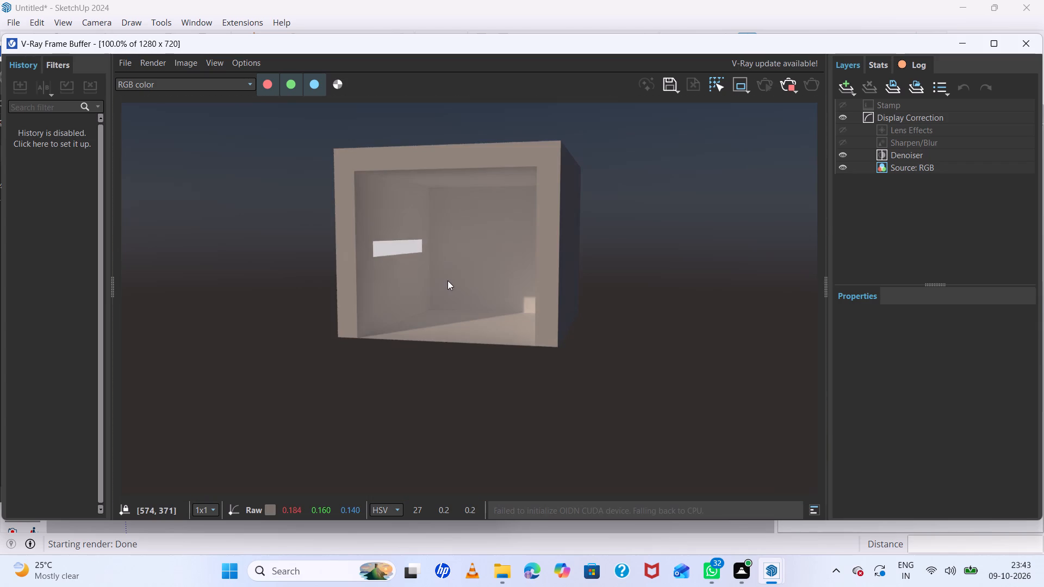
{"action": "scroll", "coordinate": [422, 273], "scroll_direction": "up", "scroll_amount": 5}
{"action": "scroll", "coordinate": [414, 264], "scroll_direction": "down", "scroll_amount": 5}
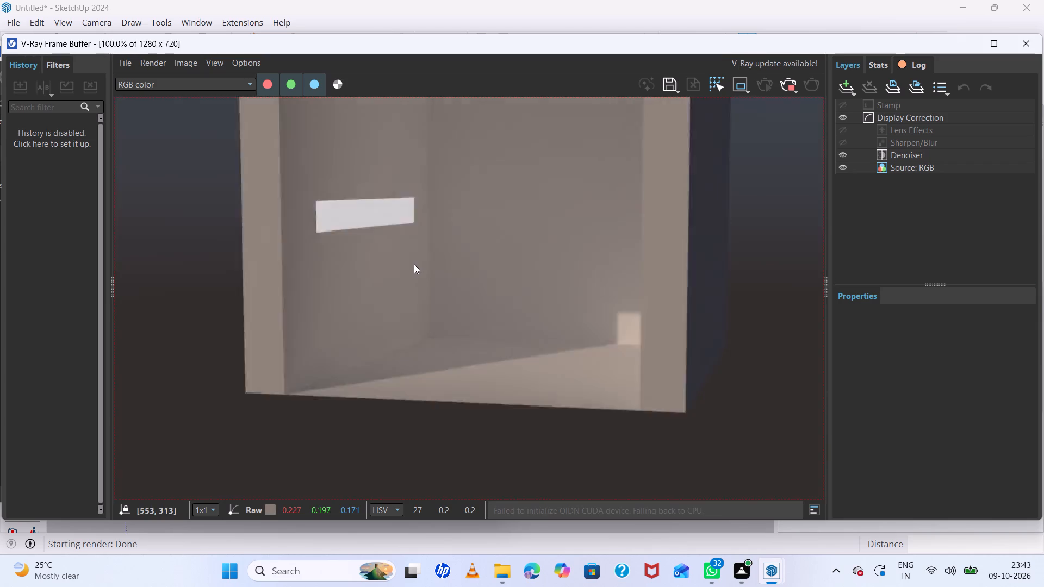
{"action": "scroll", "coordinate": [414, 262], "scroll_direction": "down", "scroll_amount": 5}
{"action": "scroll", "coordinate": [482, 304], "scroll_direction": "up", "scroll_amount": 5}
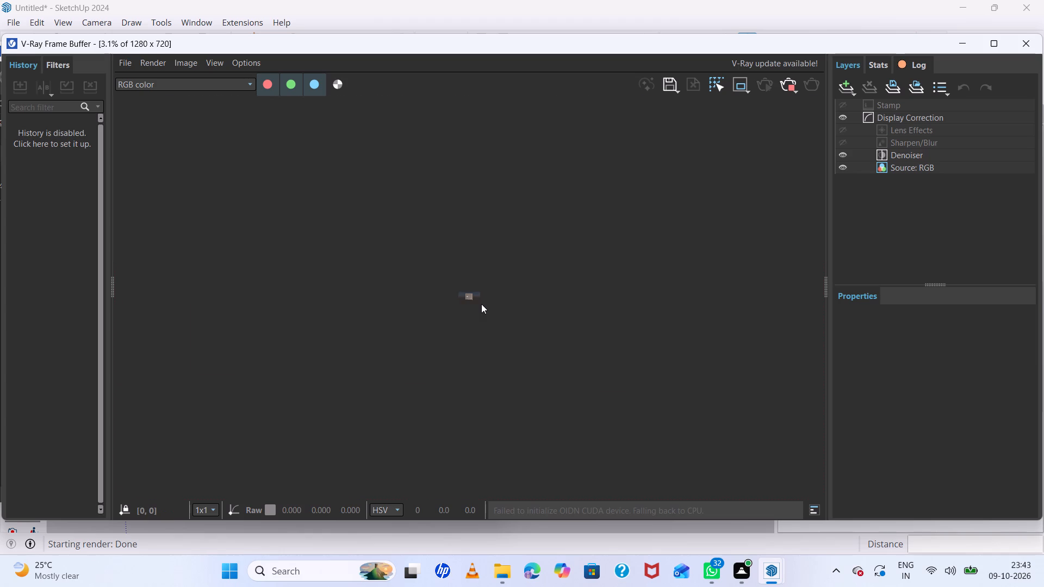
{"action": "scroll", "coordinate": [481, 304], "scroll_direction": "up", "scroll_amount": 6}
{"action": "scroll", "coordinate": [459, 287], "scroll_direction": "down", "scroll_amount": 5}
{"action": "middle_click_drag", "start_coordinate": [451, 286], "coordinate": [480, 303]}
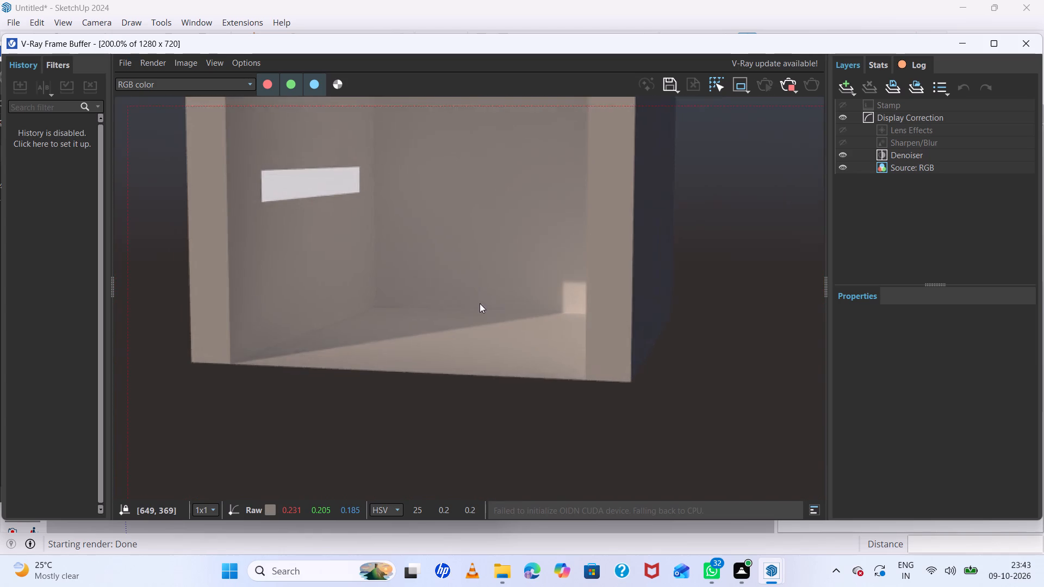
{"action": "middle_click_drag", "start_coordinate": [480, 303], "coordinate": [540, 388]}
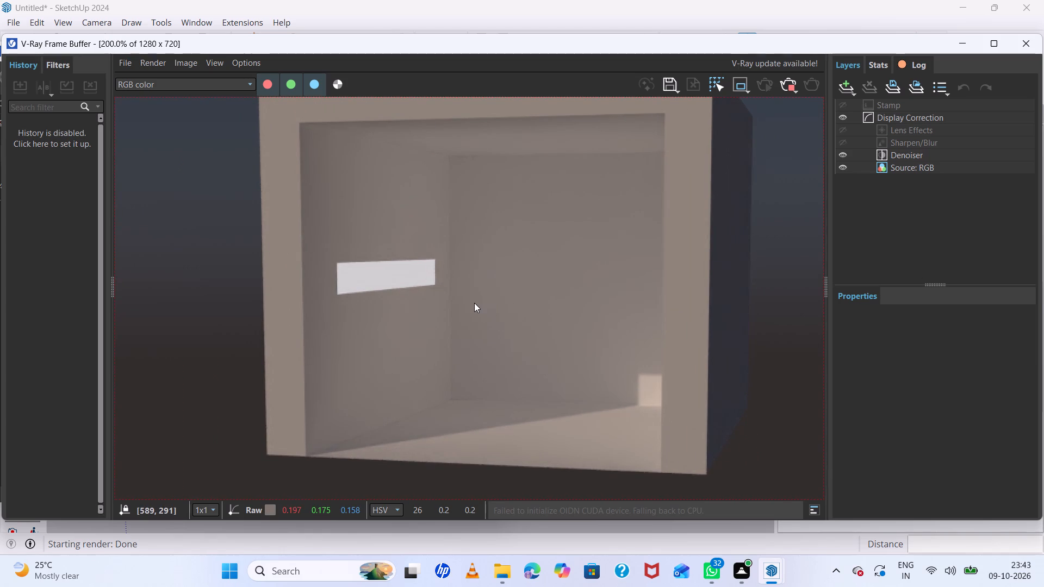
{"action": "scroll", "coordinate": [474, 303], "scroll_direction": "up", "scroll_amount": 1}
{"action": "scroll", "coordinate": [477, 291], "scroll_direction": "down", "scroll_amount": 5}
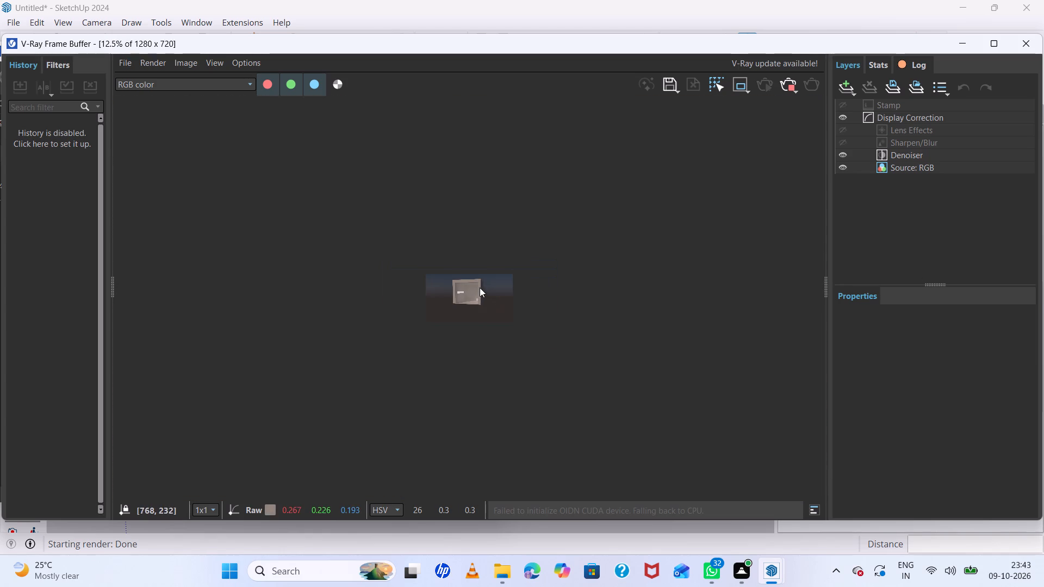
{"action": "scroll", "coordinate": [473, 296], "scroll_direction": "up", "scroll_amount": 6}
{"action": "scroll", "coordinate": [473, 295], "scroll_direction": "down", "scroll_amount": 3}
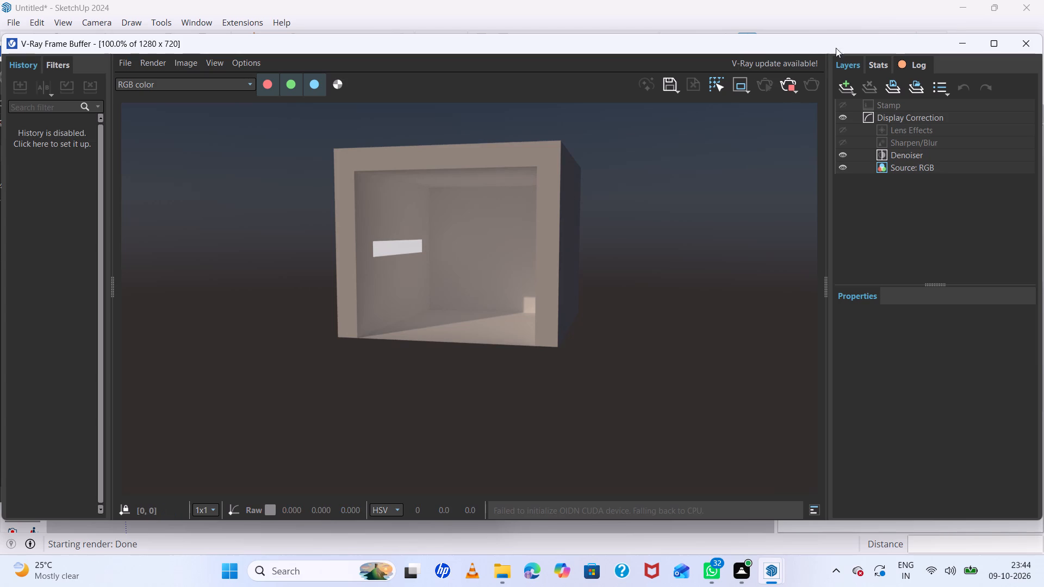
Return to the light's options and make Rectangle Light#1 invisible.
{"action": "left_click", "coordinate": [963, 43]}
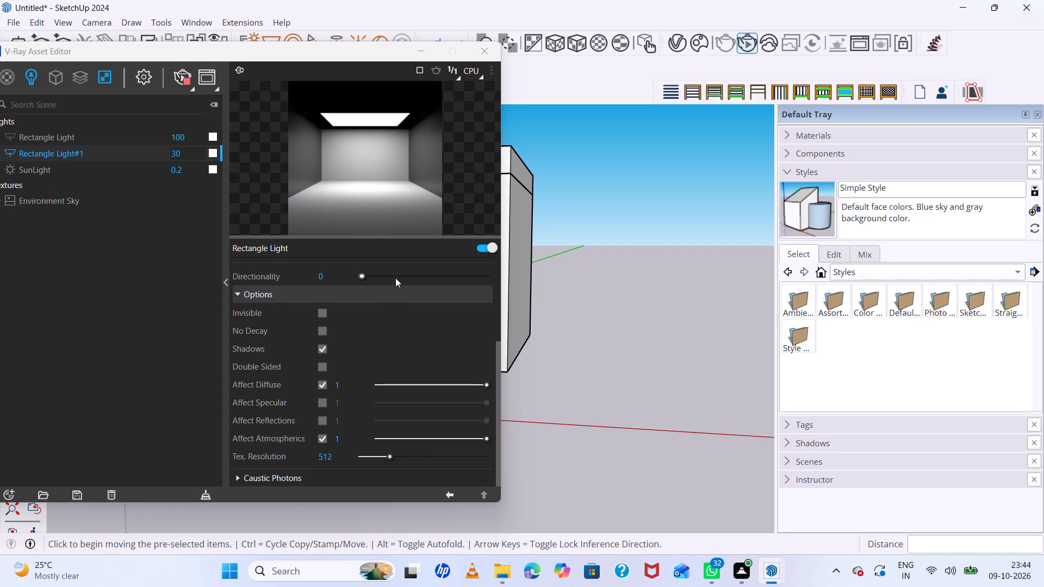
{"action": "left_click", "coordinate": [323, 310]}
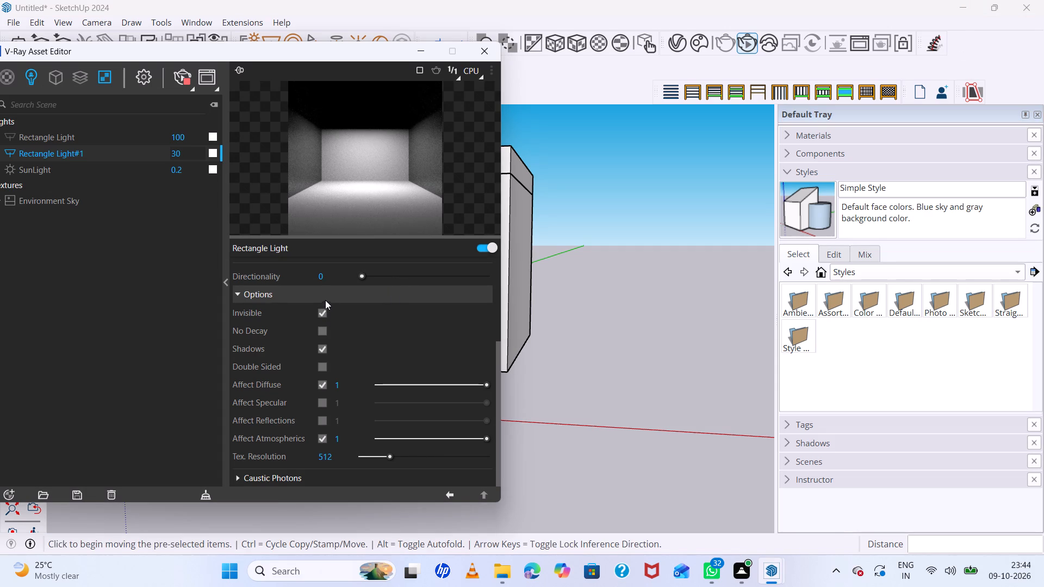
Stop the interactive render, bring back the V-Ray Frame Buffer and restart the interactive render from it.
{"action": "left_click", "coordinate": [744, 43]}
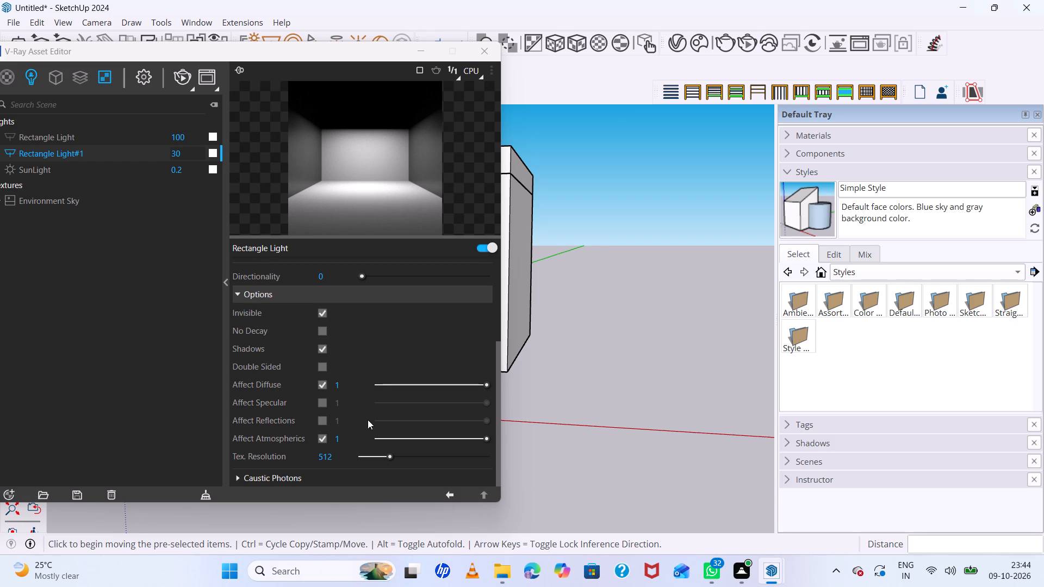
{"action": "left_click", "coordinate": [775, 567]}
{"action": "left_click", "coordinate": [796, 498]}
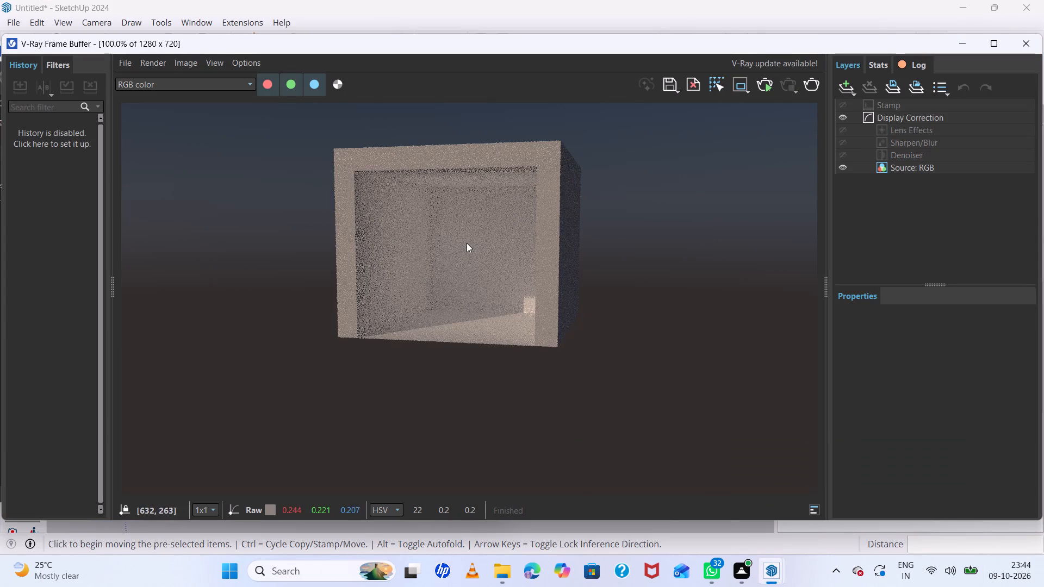
{"action": "scroll", "coordinate": [508, 228], "scroll_direction": "down", "scroll_amount": 1}
{"action": "scroll", "coordinate": [448, 289], "scroll_direction": "up", "scroll_amount": 3}
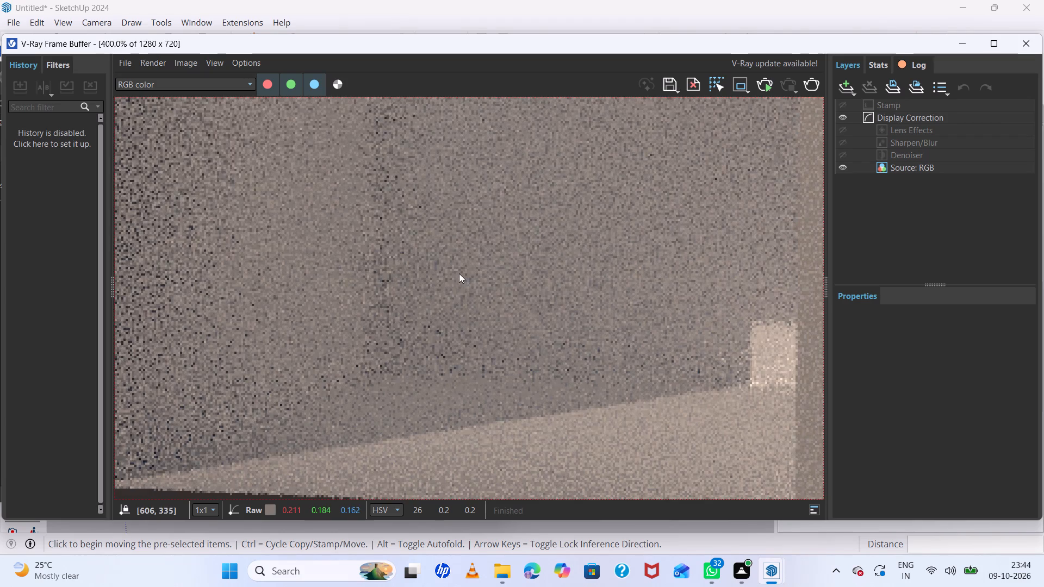
{"action": "scroll", "coordinate": [456, 275], "scroll_direction": "down", "scroll_amount": 5}
{"action": "left_click", "coordinate": [766, 84]}
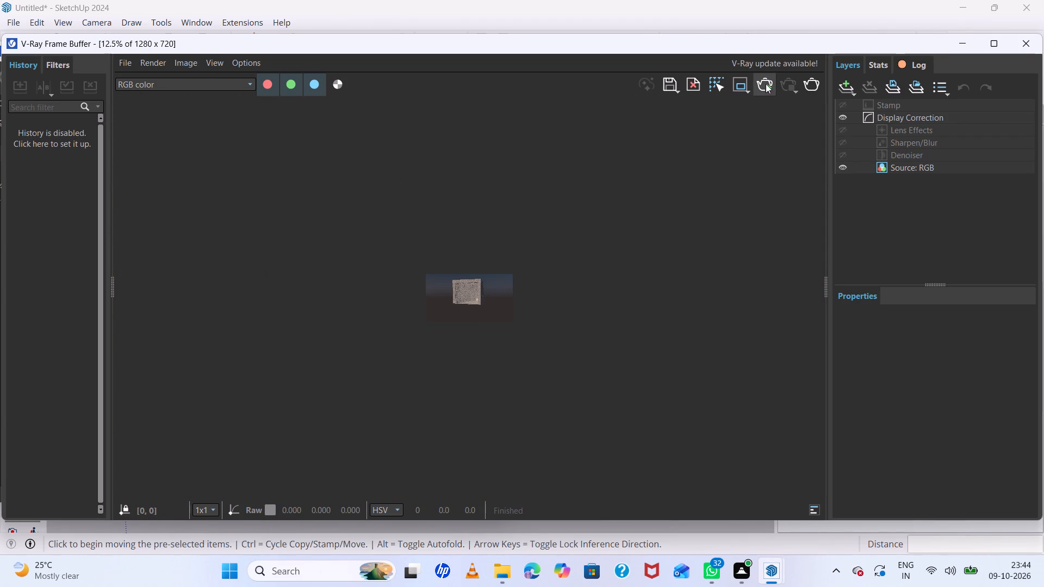
Examine the new render of the box interior with the rectangle light set to invisible.
{"action": "scroll", "coordinate": [474, 321], "scroll_direction": "up", "scroll_amount": 5}
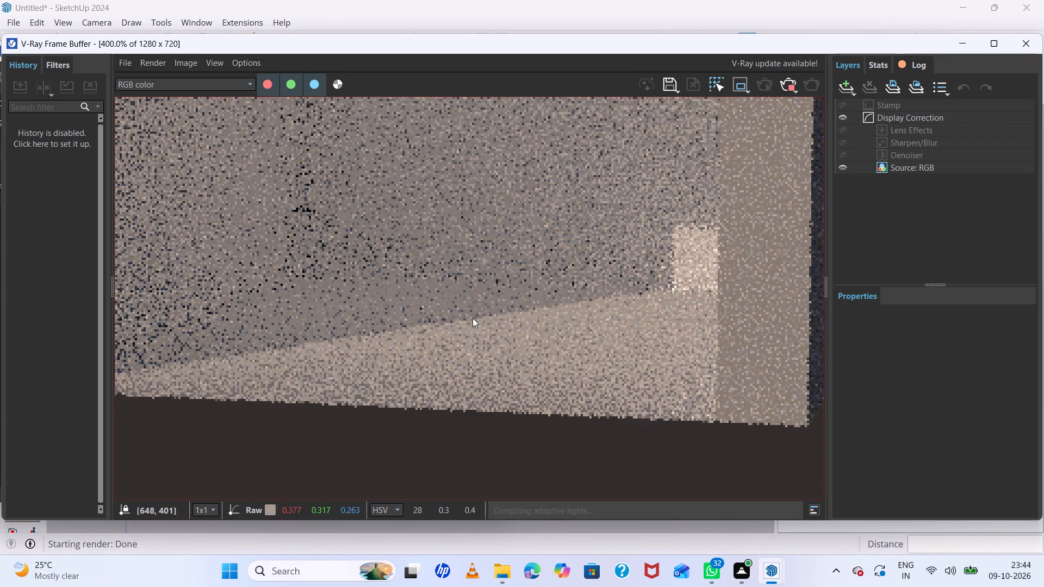
{"action": "scroll", "coordinate": [469, 303], "scroll_direction": "down", "scroll_amount": 6}
{"action": "scroll", "coordinate": [459, 301], "scroll_direction": "up", "scroll_amount": 7}
{"action": "scroll", "coordinate": [463, 292], "scroll_direction": "down", "scroll_amount": 4}
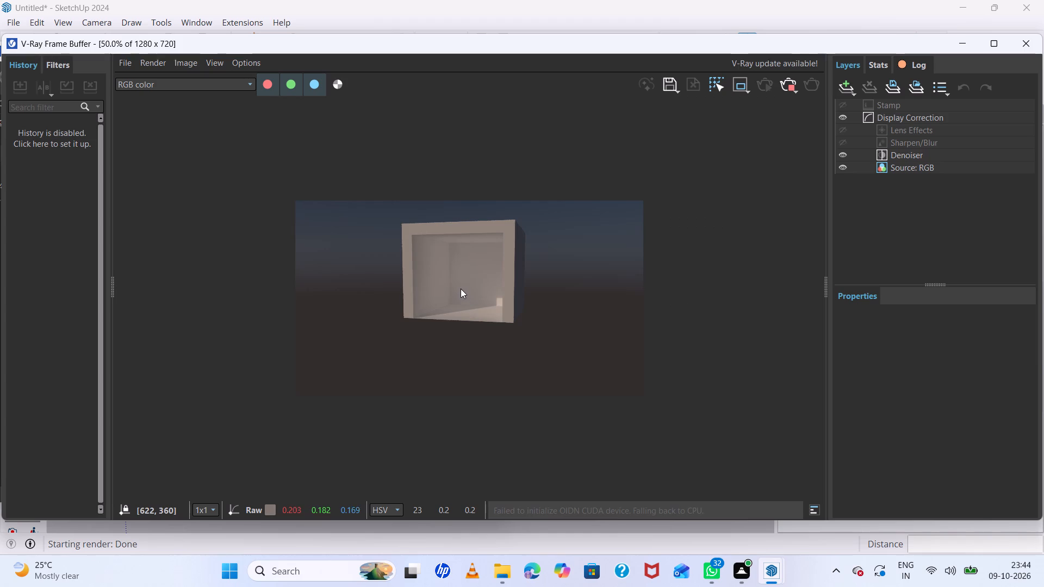
{"action": "middle_click_drag", "start_coordinate": [499, 285], "coordinate": [598, 292]}
{"action": "middle_click_drag", "start_coordinate": [473, 289], "coordinate": [544, 297]}
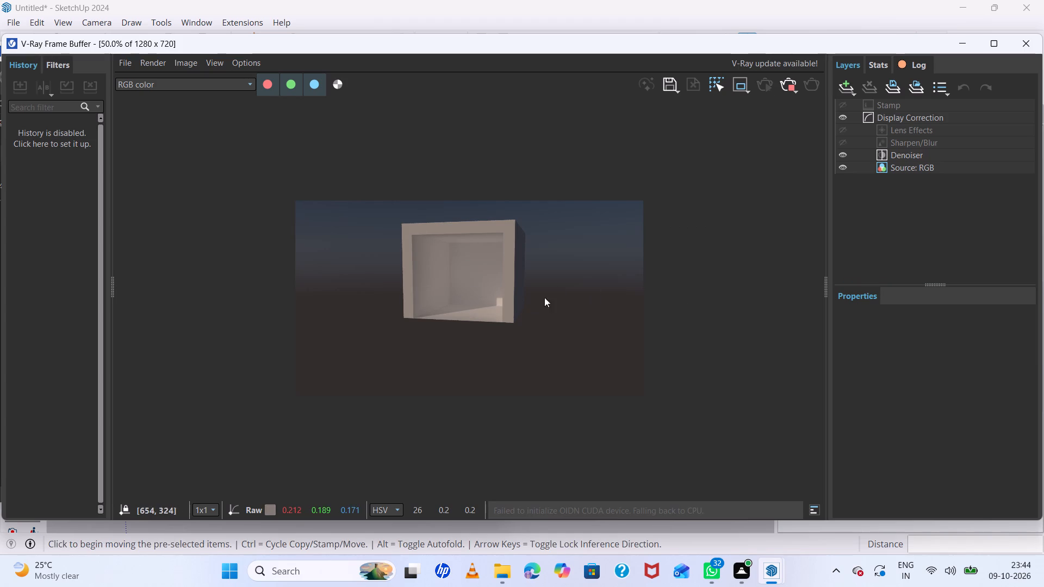
{"action": "middle_click_drag", "start_coordinate": [544, 297], "coordinate": [625, 319]}
{"action": "scroll", "coordinate": [405, 260], "scroll_direction": "up", "scroll_amount": 5}
{"action": "scroll", "coordinate": [443, 266], "scroll_direction": "down", "scroll_amount": 11}
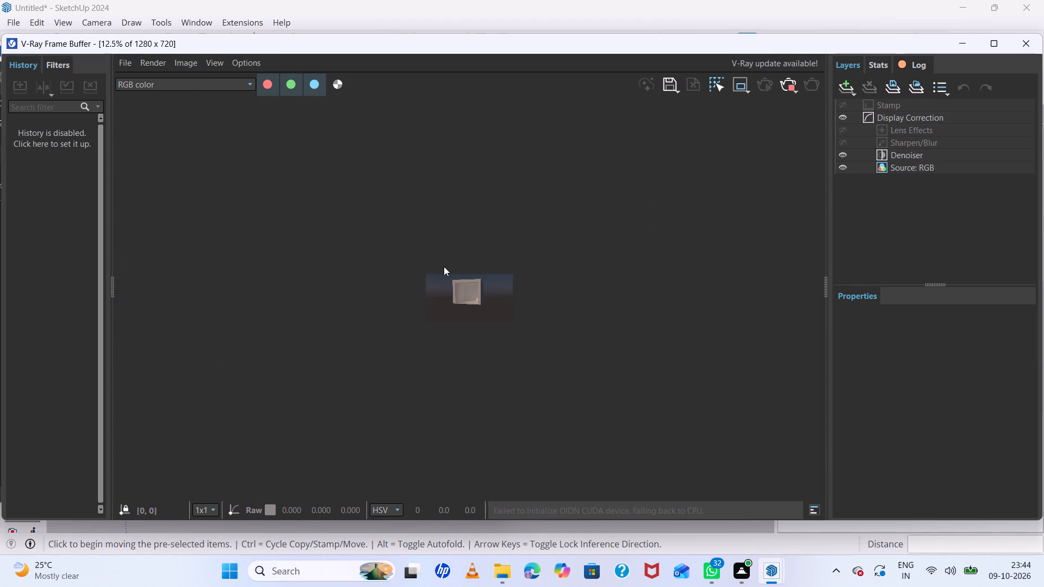
{"action": "scroll", "coordinate": [444, 266], "scroll_direction": "down", "scroll_amount": 2}
{"action": "scroll", "coordinate": [481, 320], "scroll_direction": "up", "scroll_amount": 5}
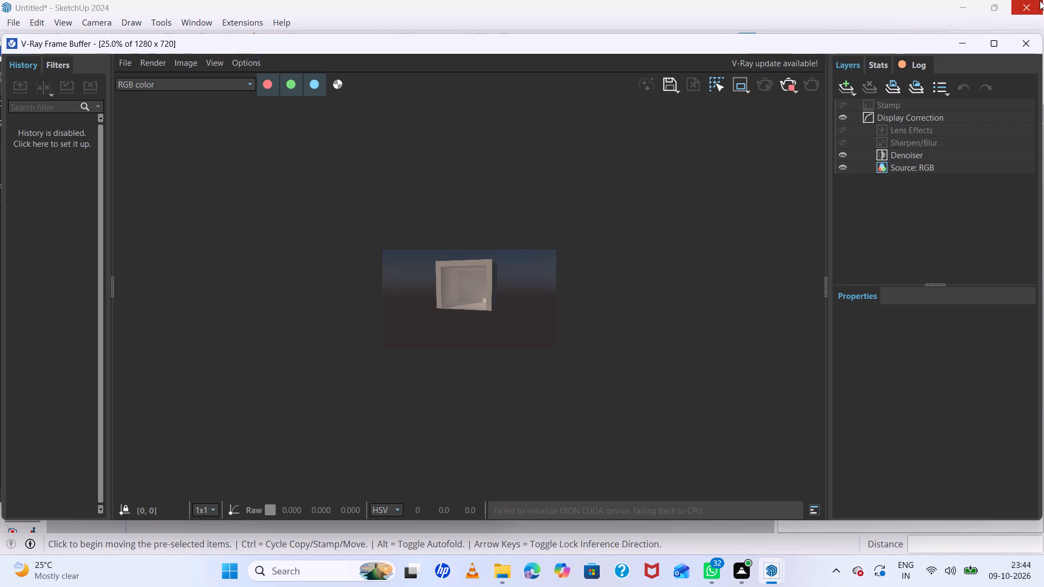
Return to Rectangle Light#1's options and turn off its Invisible setting.
{"action": "left_click", "coordinate": [964, 41]}
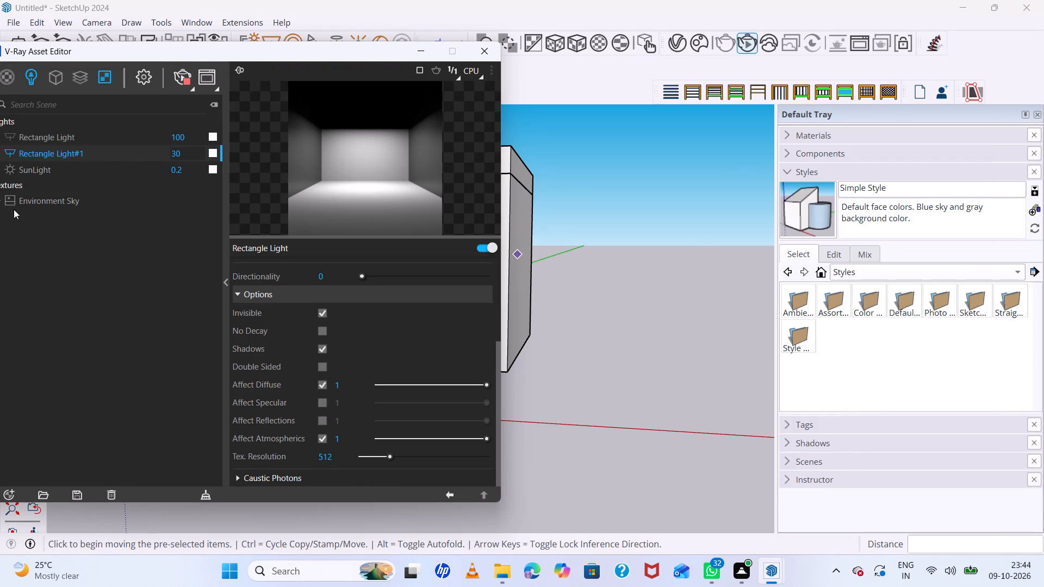
{"action": "left_click", "coordinate": [322, 314]}
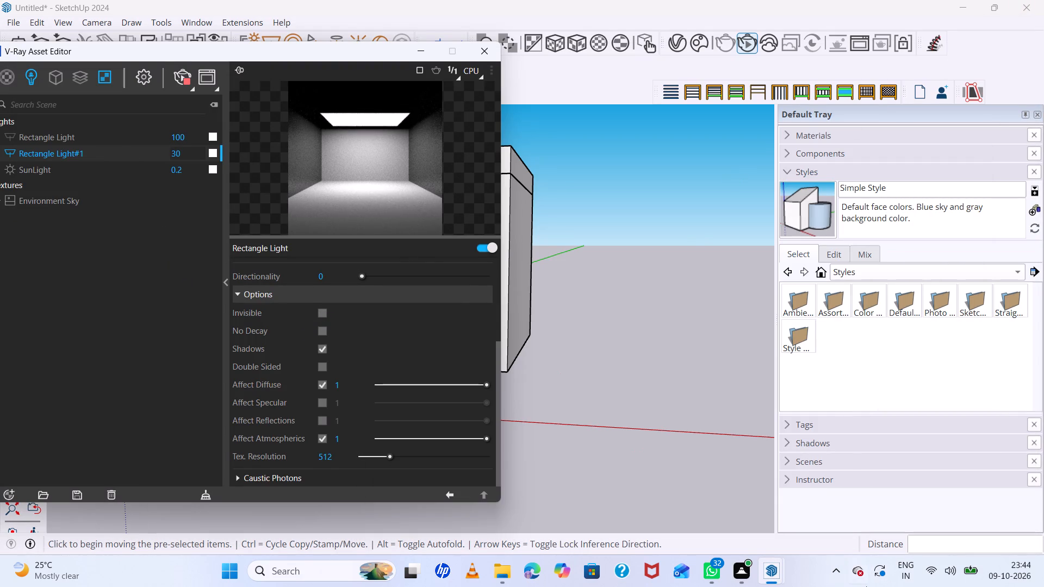
Bring back the V-Ray Frame Buffer and examine the box interior's render up close with Rectangle Light#1 visible.
{"action": "left_click", "coordinate": [767, 569]}
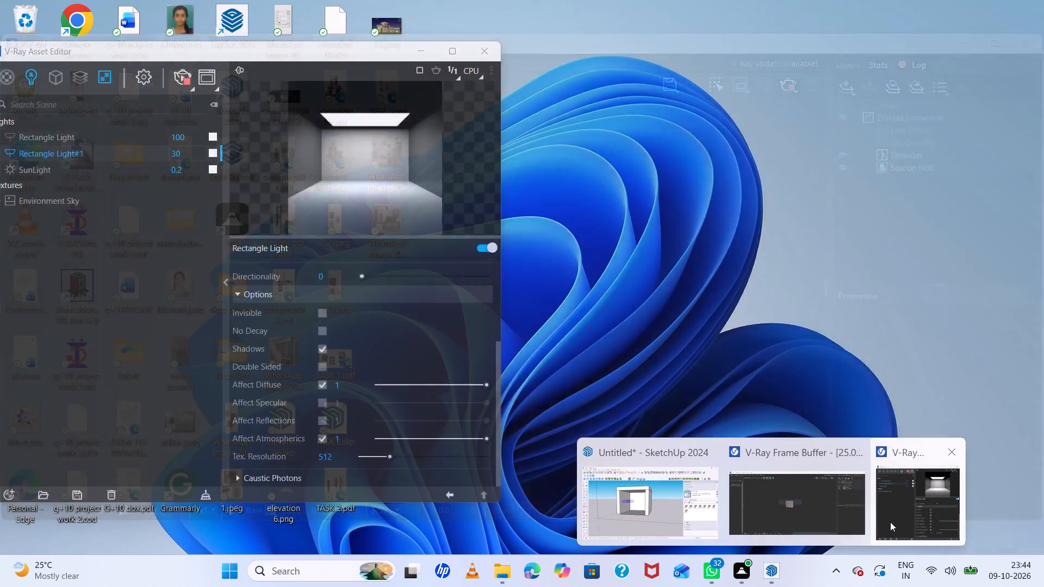
{"action": "left_click", "coordinate": [819, 508]}
{"action": "scroll", "coordinate": [432, 313], "scroll_direction": "up", "scroll_amount": 3}
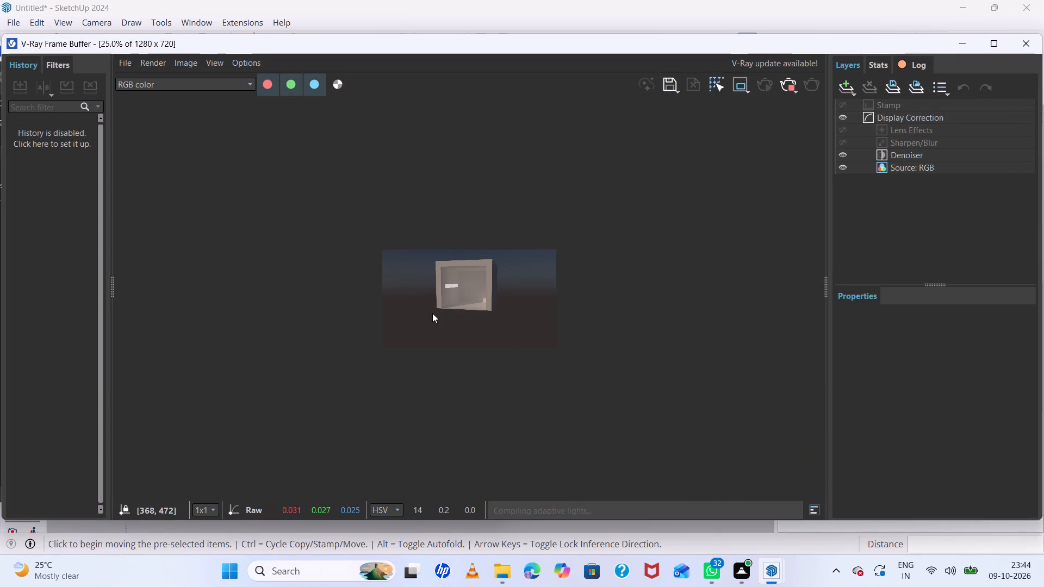
{"action": "scroll", "coordinate": [432, 313], "scroll_direction": "up", "scroll_amount": 6}
{"action": "scroll", "coordinate": [446, 276], "scroll_direction": "down", "scroll_amount": 9}
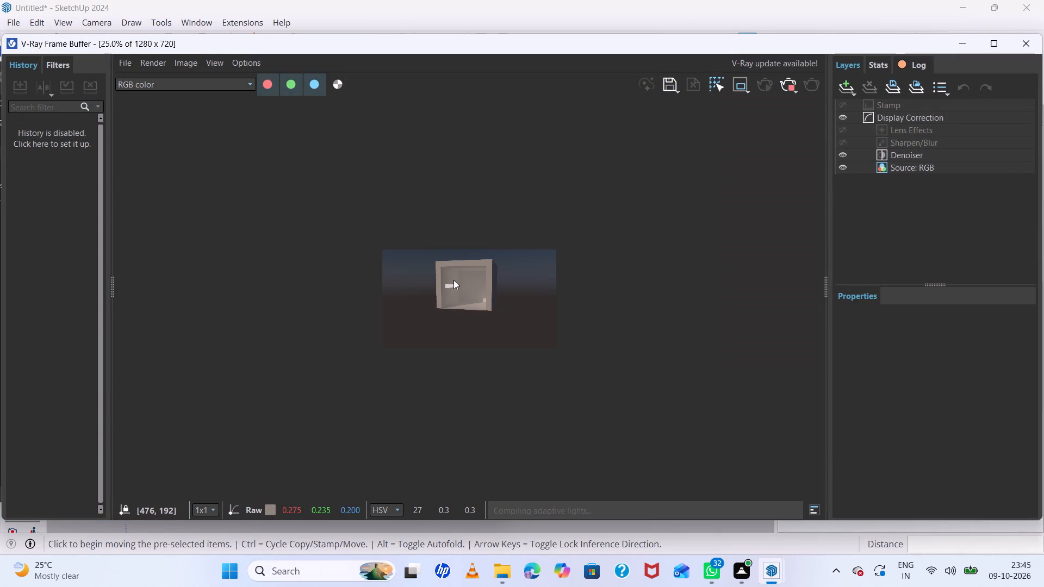
{"action": "scroll", "coordinate": [464, 292], "scroll_direction": "up", "scroll_amount": 2}
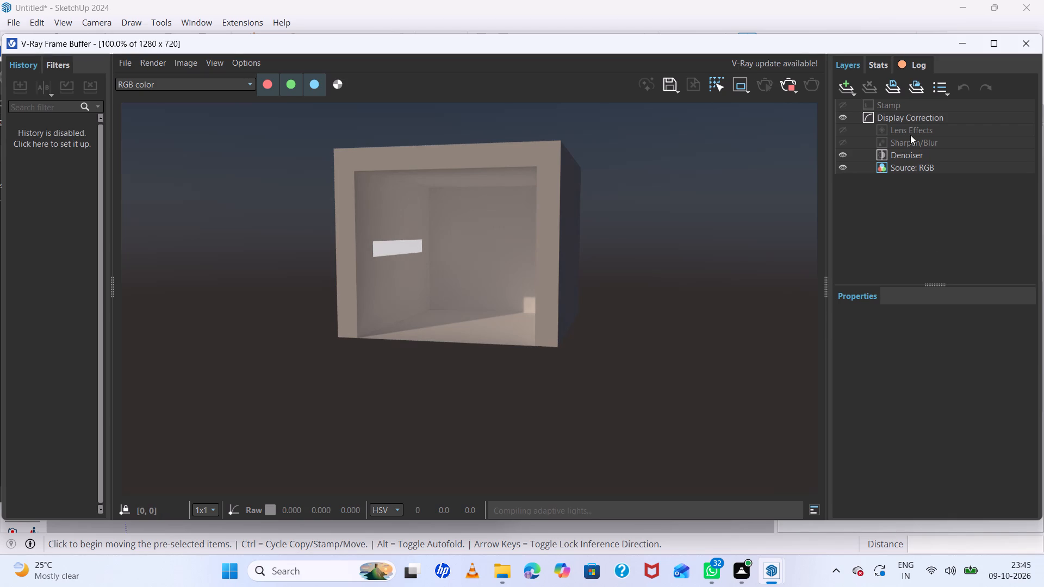
Minimize the V-Ray Frame Buffer and Asset Editor, leave the Move tool and deselect the rectangle light.
{"action": "left_click", "coordinate": [958, 40]}
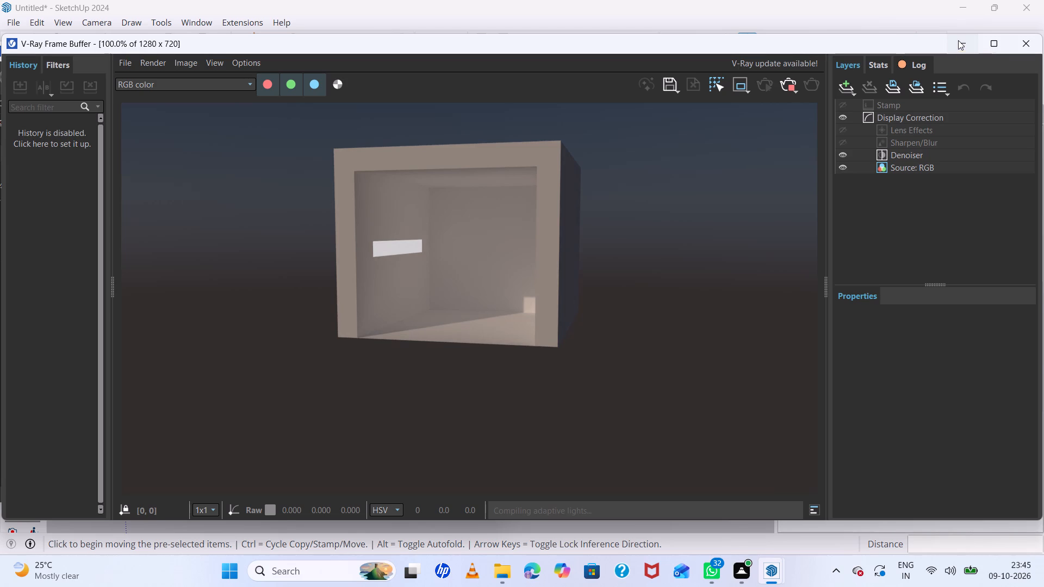
{"action": "scroll", "coordinate": [375, 198], "scroll_direction": "down", "scroll_amount": 2}
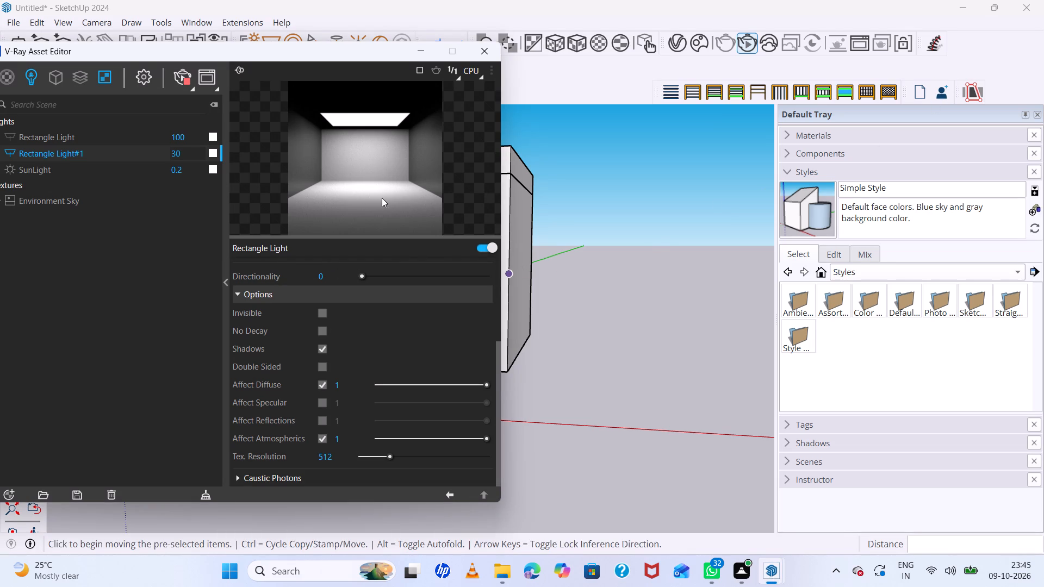
{"action": "scroll", "coordinate": [382, 198], "scroll_direction": "down", "scroll_amount": 2}
{"action": "scroll", "coordinate": [441, 209], "scroll_direction": "down", "scroll_amount": 4}
{"action": "double_click", "coordinate": [420, 47]}
{"action": "scroll", "coordinate": [382, 248], "scroll_direction": "up", "scroll_amount": 2}
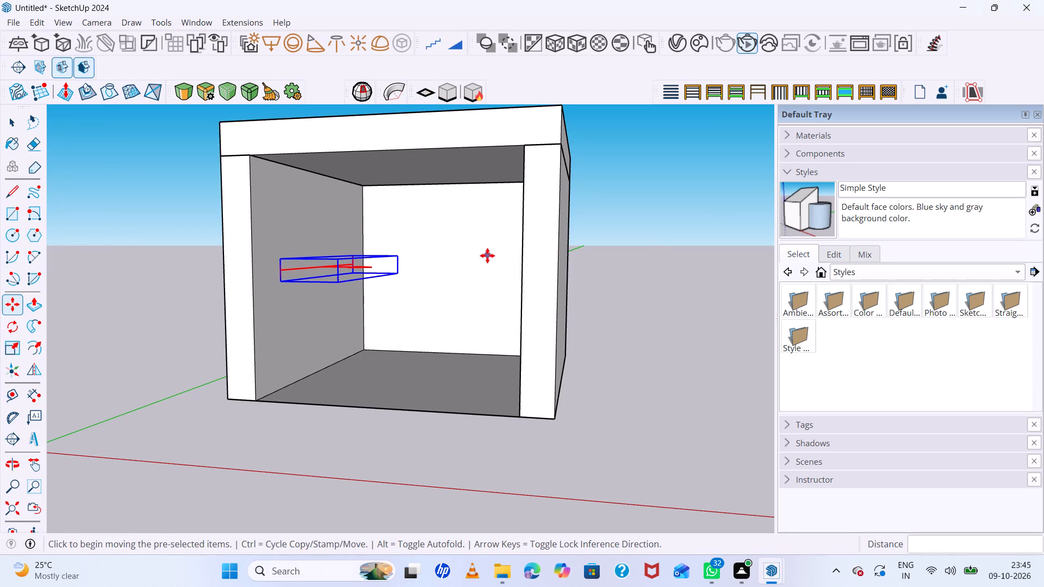
{"action": "key", "text": "space"}
{"action": "left_click", "coordinate": [663, 236]}
Draw a rectangle about 3' 1" by 2' 6" on the underside of the box's ceiling.
{"action": "scroll", "coordinate": [469, 279], "scroll_direction": "down", "scroll_amount": 4}
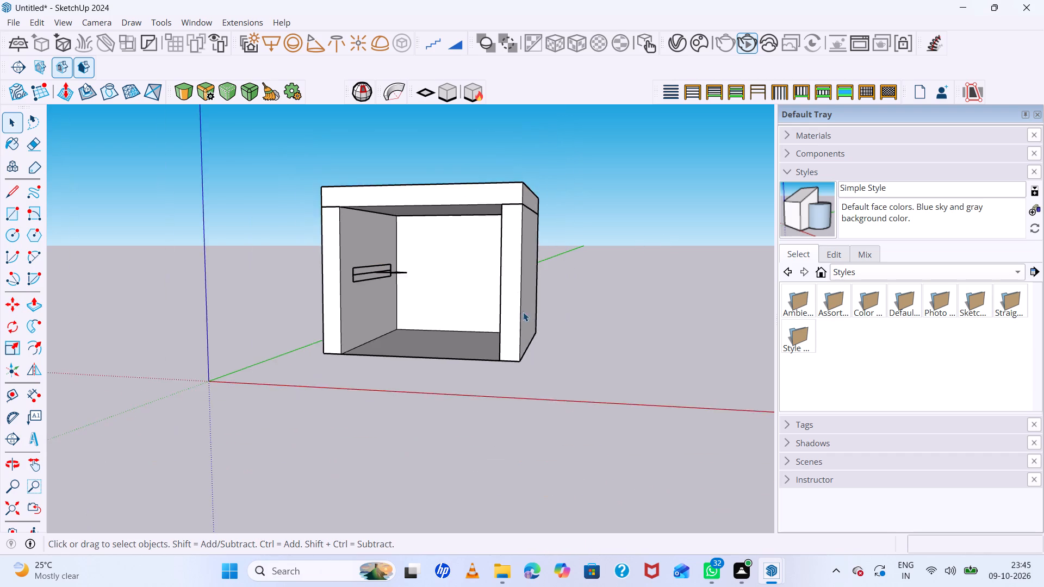
{"action": "scroll", "coordinate": [523, 312], "scroll_direction": "down", "scroll_amount": 2}
{"action": "middle_click_drag", "start_coordinate": [432, 252], "coordinate": [471, 163]}
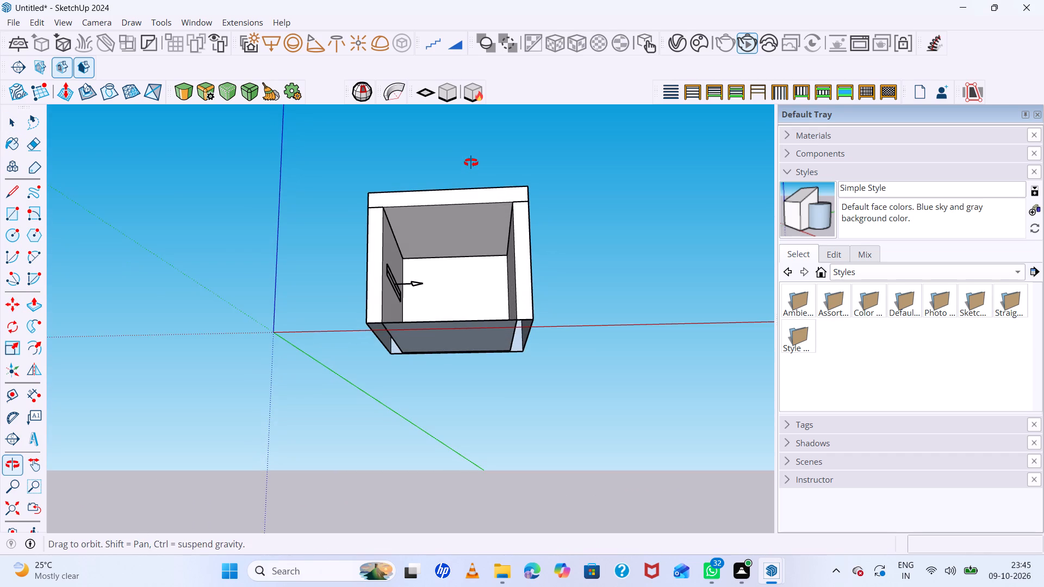
{"action": "middle_click_drag", "start_coordinate": [471, 163], "coordinate": [473, 153]}
{"action": "scroll", "coordinate": [406, 260], "scroll_direction": "up", "scroll_amount": 3}
{"action": "scroll", "coordinate": [421, 216], "scroll_direction": "up", "scroll_amount": 1}
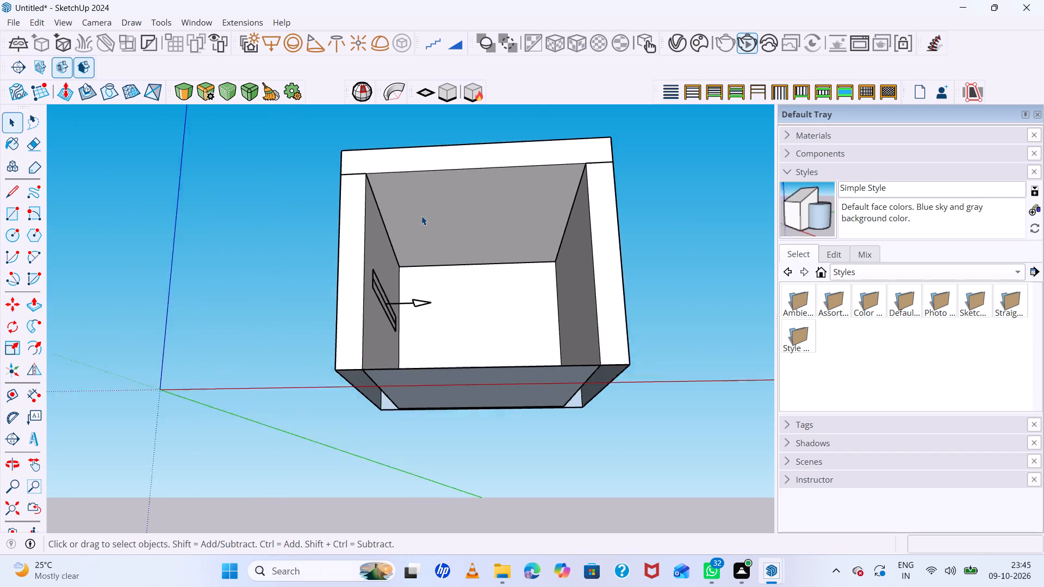
{"action": "scroll", "coordinate": [421, 216], "scroll_direction": "up", "scroll_amount": 2}
{"action": "key", "text": "r"}
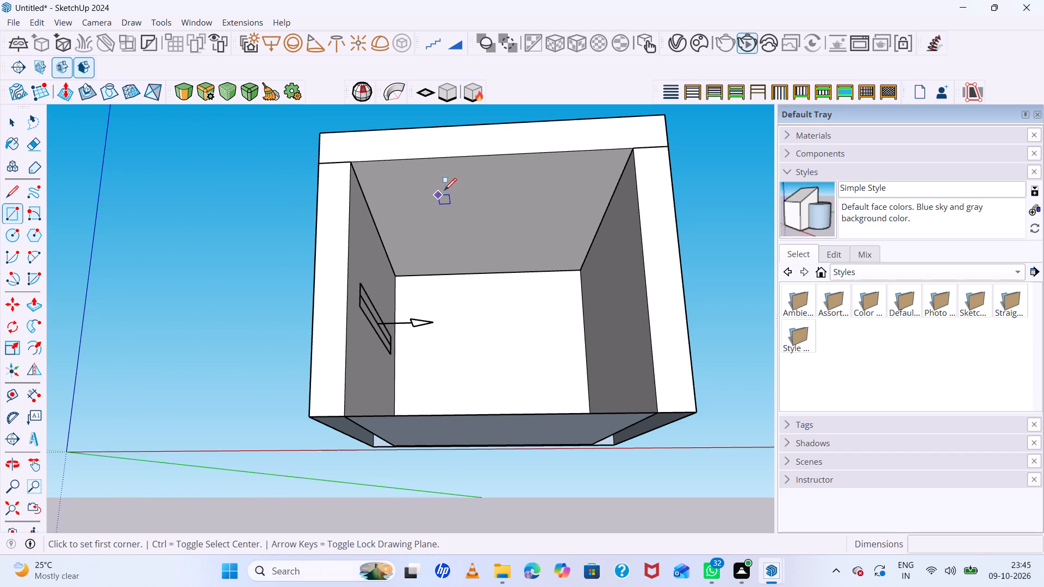
{"action": "left_click", "coordinate": [404, 179]}
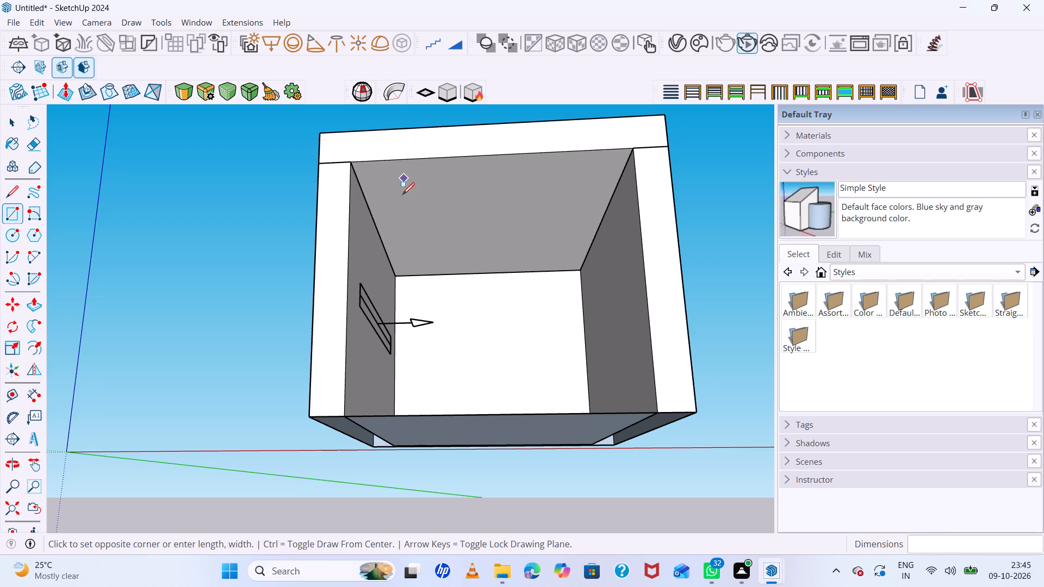
{"action": "double_click", "coordinate": [560, 249]}
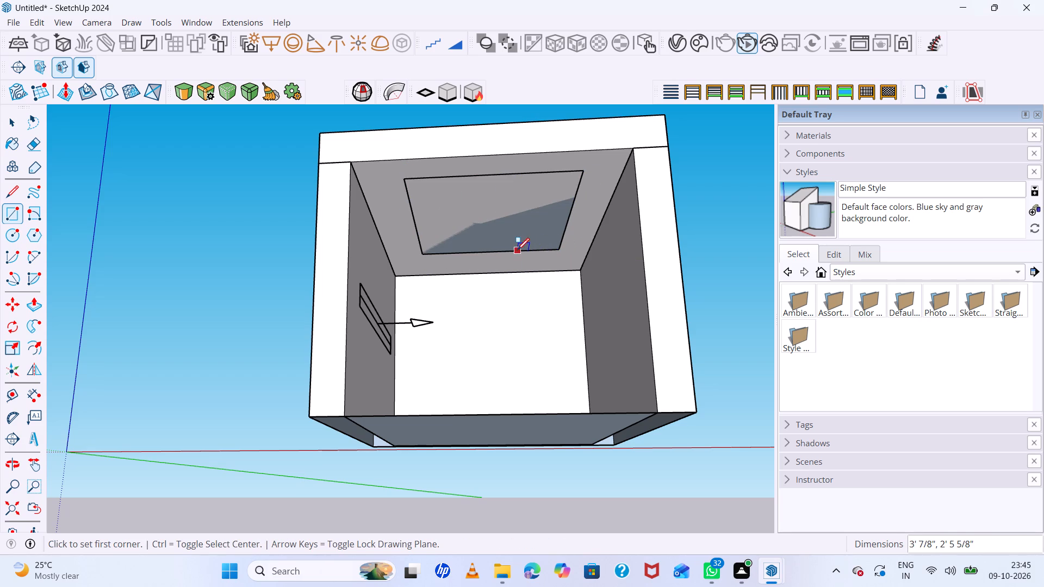
{"action": "key", "text": "space"}
Offset the ceiling rectangle's outline inward by about 3 3/8".
{"action": "key", "text": "f"}
{"action": "left_click", "coordinate": [472, 180]}
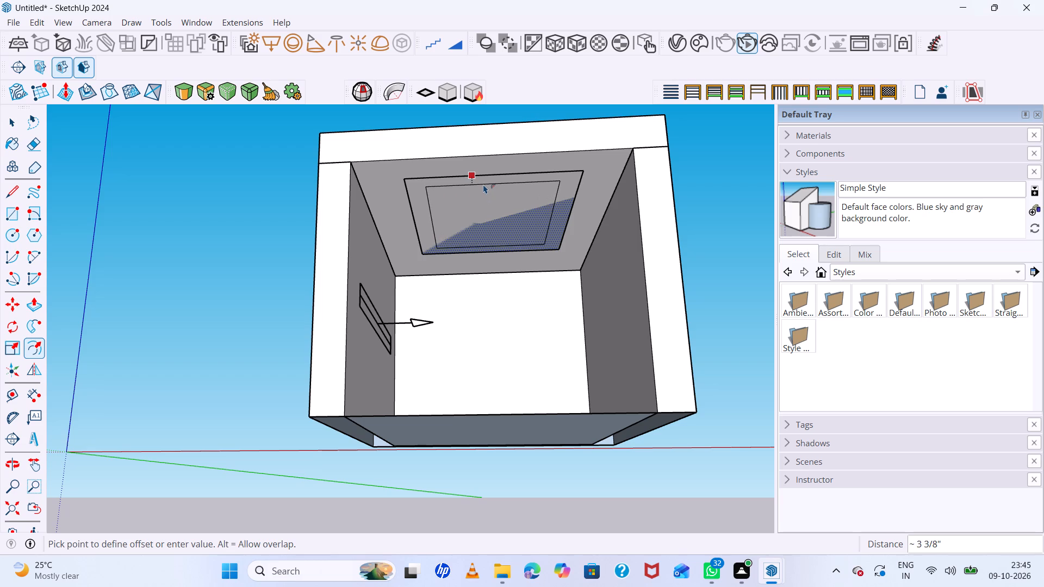
{"action": "left_click", "coordinate": [483, 184]}
{"action": "key", "text": "space"}
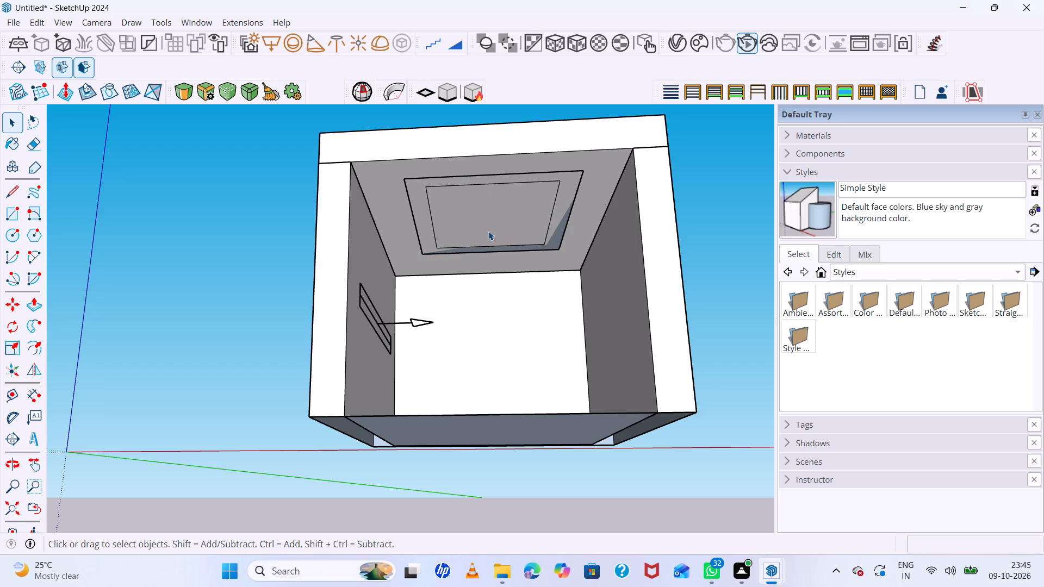
Cut out the inner face of the ceiling rectangle, leaving only the border frame.
{"action": "double_click", "coordinate": [491, 220]}
{"action": "left_click", "coordinate": [491, 220]}
{"action": "left_click", "coordinate": [491, 220]}
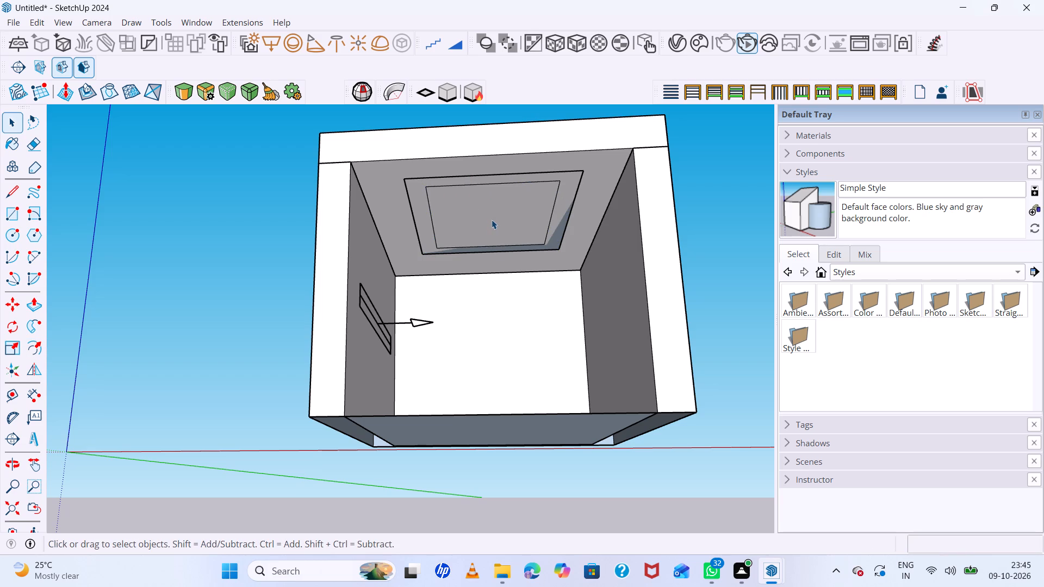
{"action": "left_click", "coordinate": [492, 220]}
{"action": "triple_click", "coordinate": [492, 220]}
{"action": "left_click", "coordinate": [492, 220]}
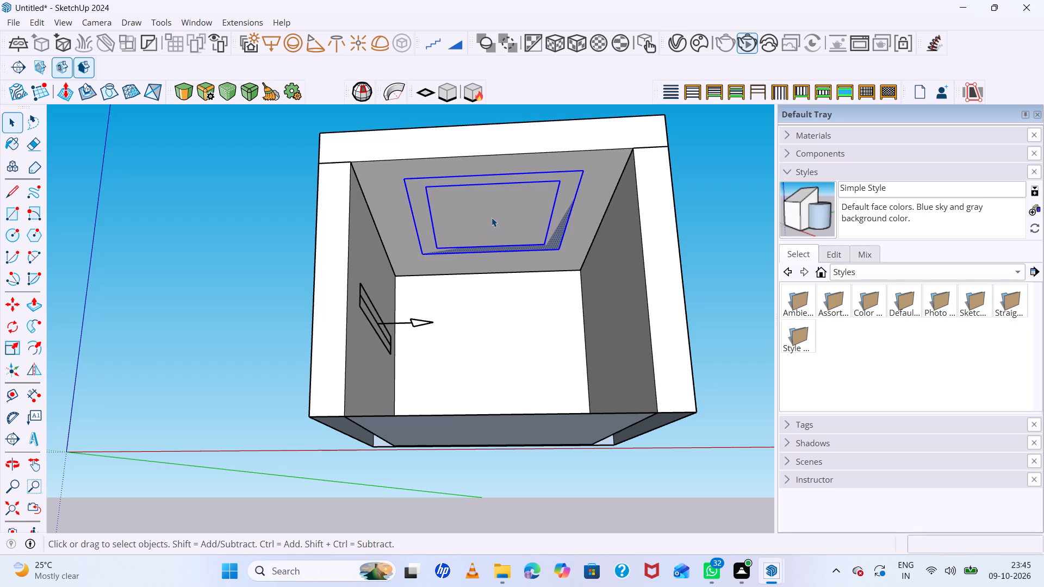
{"action": "scroll", "coordinate": [490, 217], "scroll_direction": "up", "scroll_amount": 4}
{"action": "scroll", "coordinate": [490, 217], "scroll_direction": "down", "scroll_amount": 3}
{"action": "left_click", "coordinate": [490, 217]}
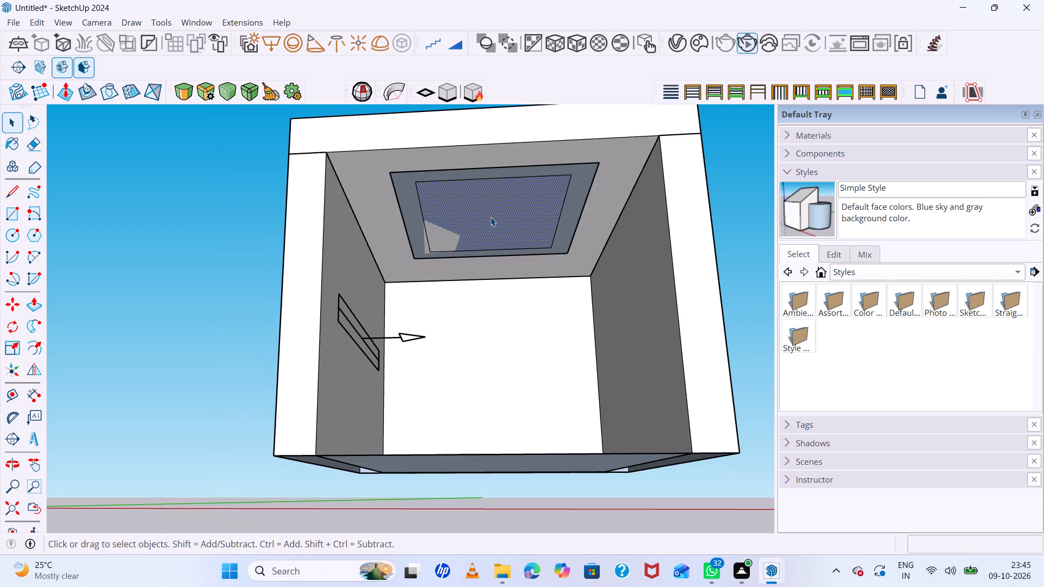
{"action": "key", "text": "ctrl+x"}
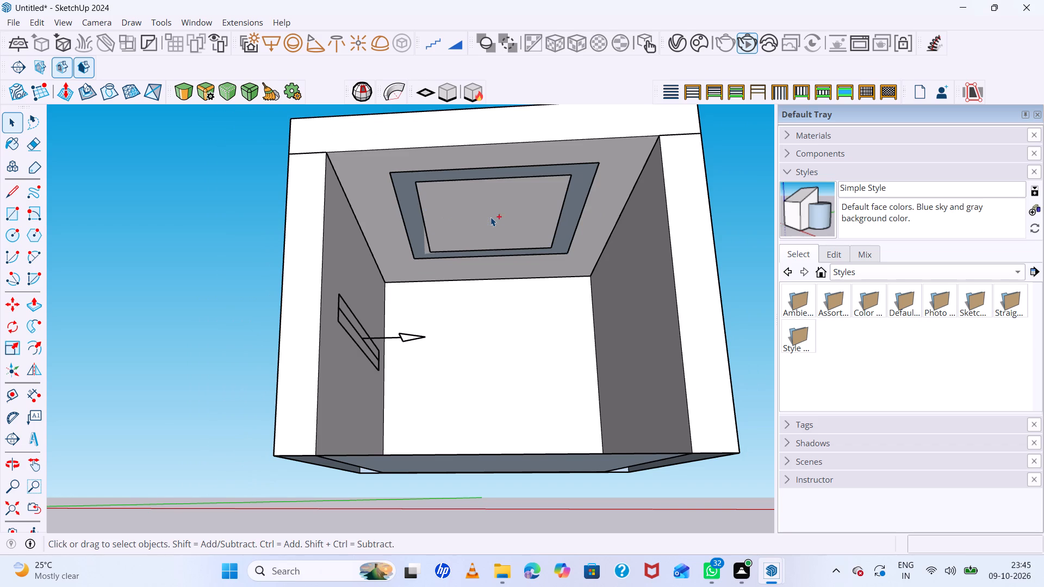
Group the ceiling frame with its edges and convert the group to a V-Ray mesh light.
{"action": "left_click", "coordinate": [496, 171]}
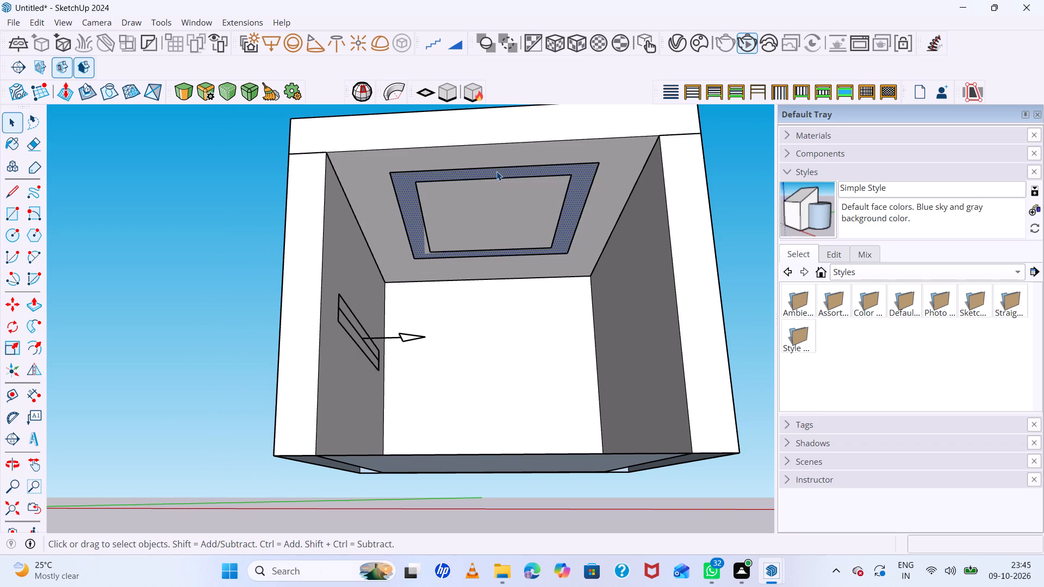
{"action": "double_click", "coordinate": [496, 171]}
{"action": "right_click", "coordinate": [497, 171]}
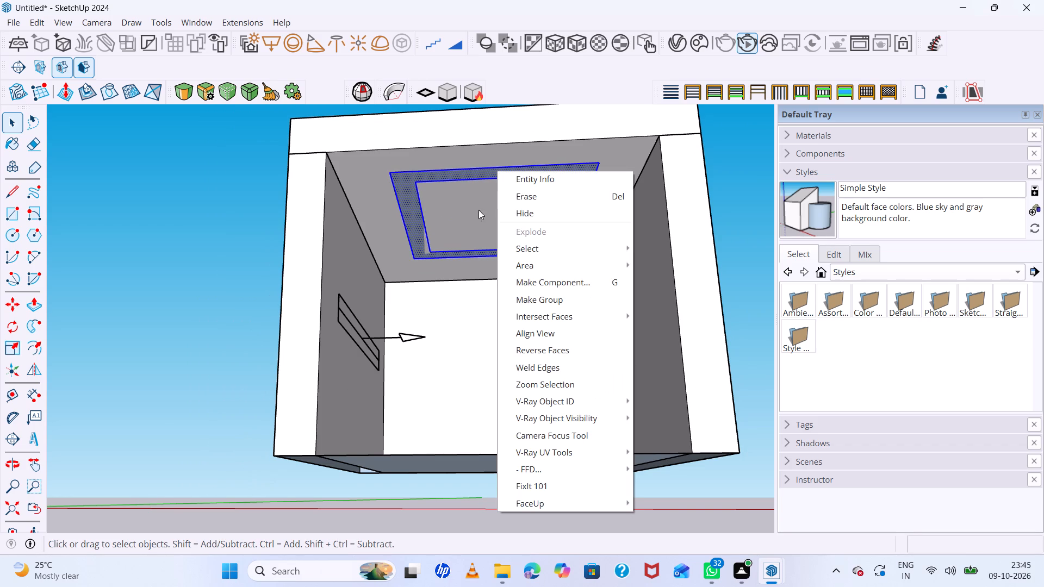
{"action": "left_click", "coordinate": [536, 297]}
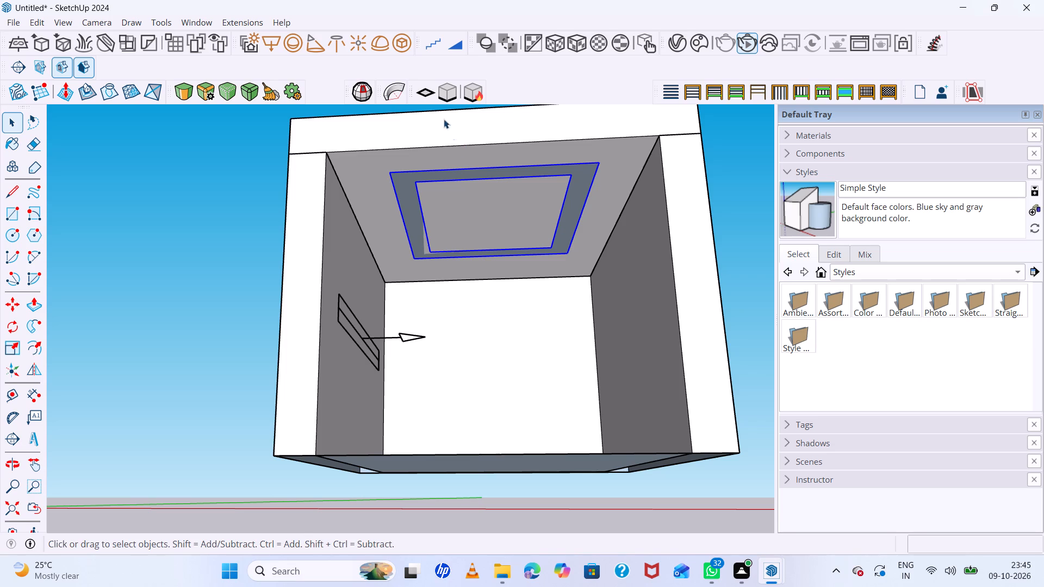
{"action": "left_click", "coordinate": [398, 46]}
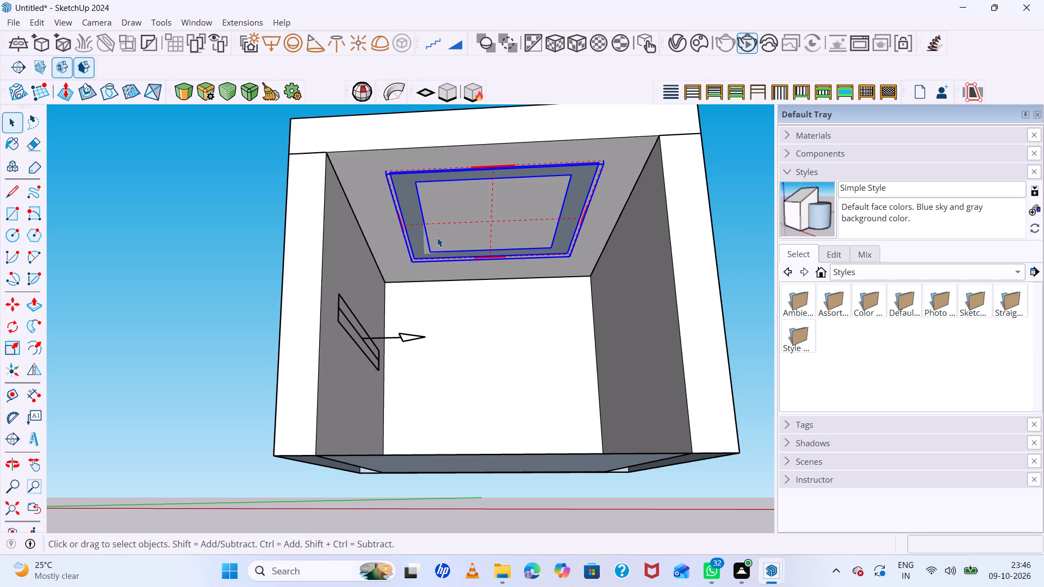
Close the Default Tray to widen the modelling area.
{"action": "scroll", "coordinate": [437, 240], "scroll_direction": "down", "scroll_amount": 3}
{"action": "scroll", "coordinate": [425, 323], "scroll_direction": "down", "scroll_amount": 3}
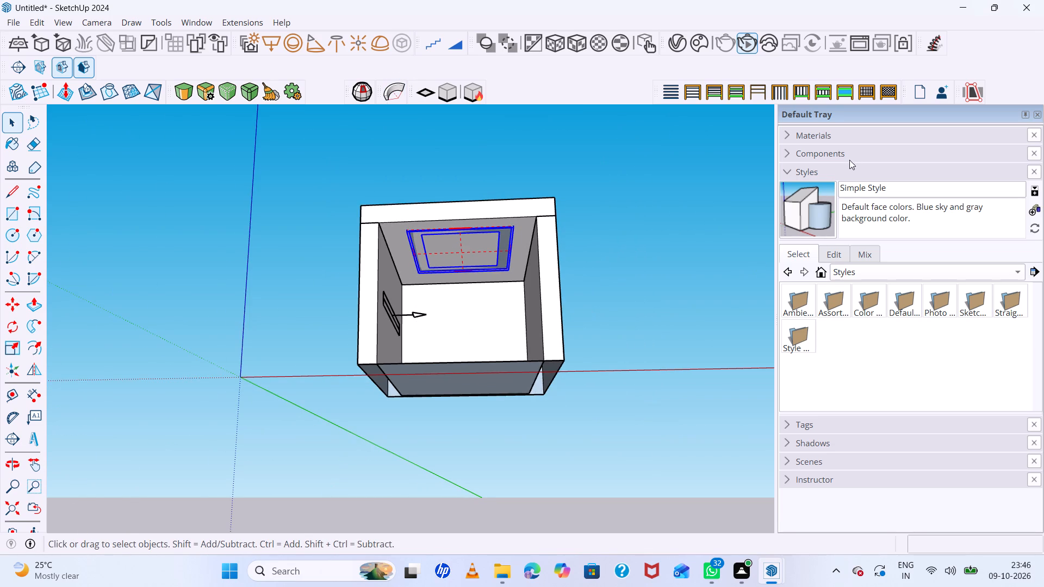
{"action": "left_click", "coordinate": [1041, 114]}
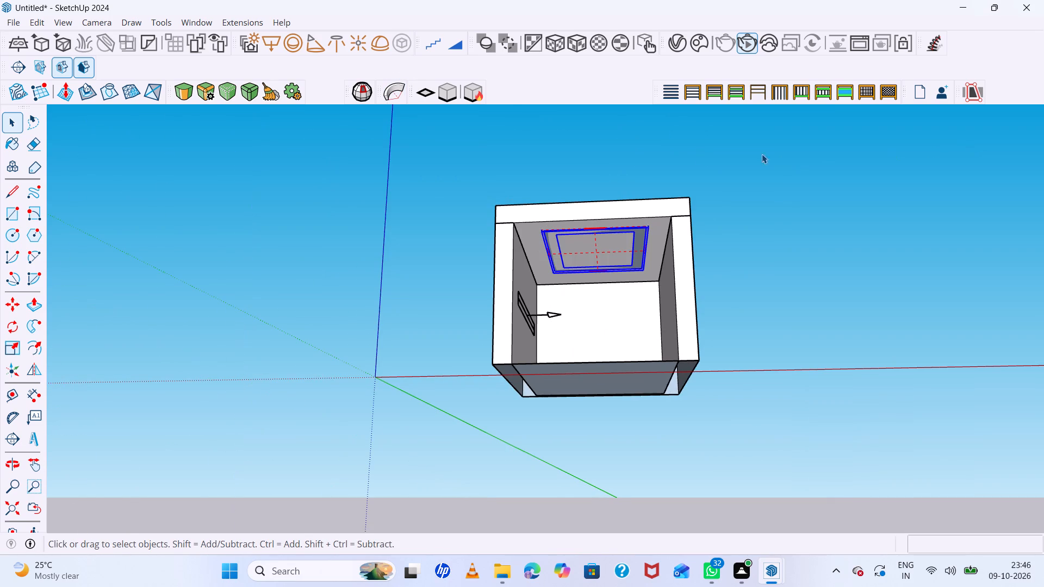
Open the Mesh Light's settings in the V-Ray Asset Editor and dim its colour from white to grey.
{"action": "scroll", "coordinate": [688, 265], "scroll_direction": "down", "scroll_amount": 2}
{"action": "scroll", "coordinate": [699, 279], "scroll_direction": "up", "scroll_amount": 3}
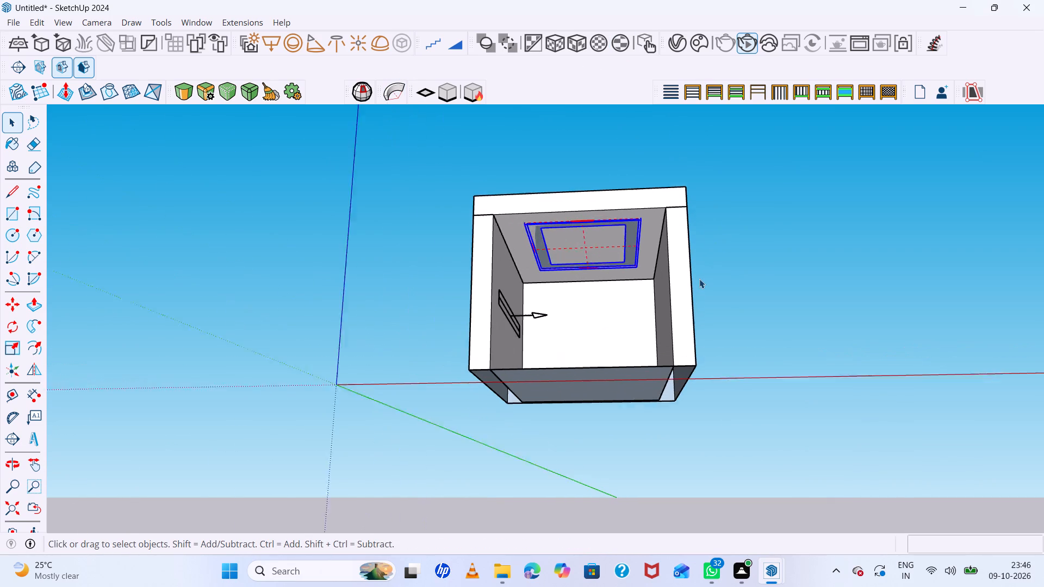
{"action": "scroll", "coordinate": [699, 279], "scroll_direction": "up", "scroll_amount": 1}
{"action": "double_click", "coordinate": [673, 46]}
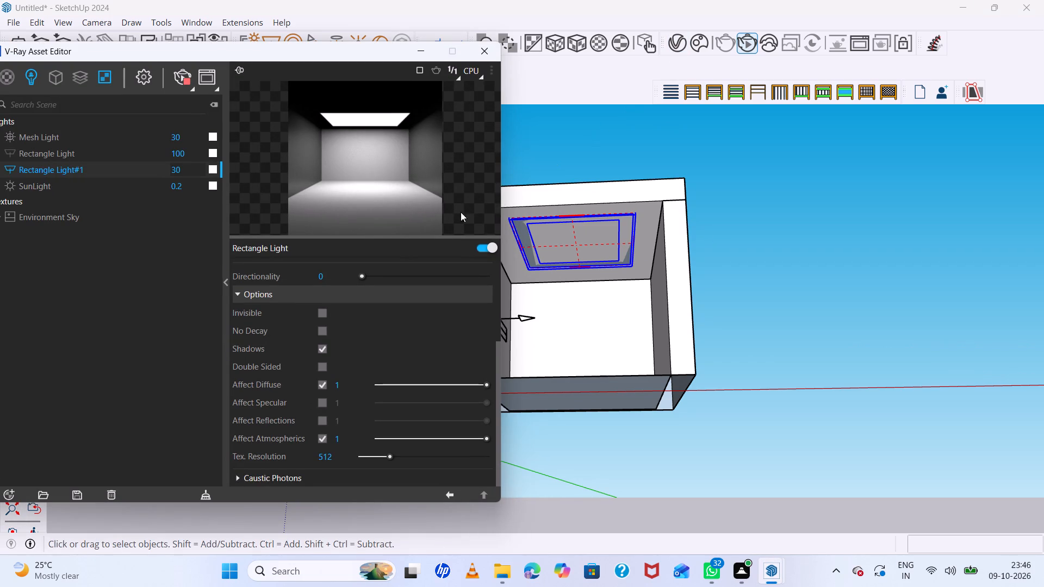
{"action": "scroll", "coordinate": [481, 219], "scroll_direction": "down", "scroll_amount": 2}
{"action": "left_click", "coordinate": [40, 132]}
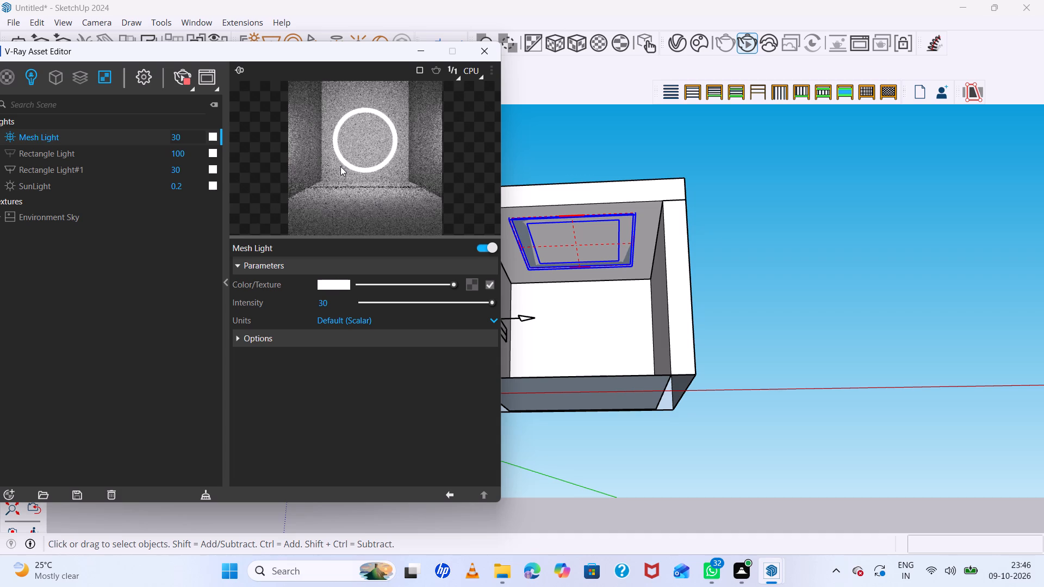
{"action": "scroll", "coordinate": [342, 170], "scroll_direction": "down", "scroll_amount": 1}
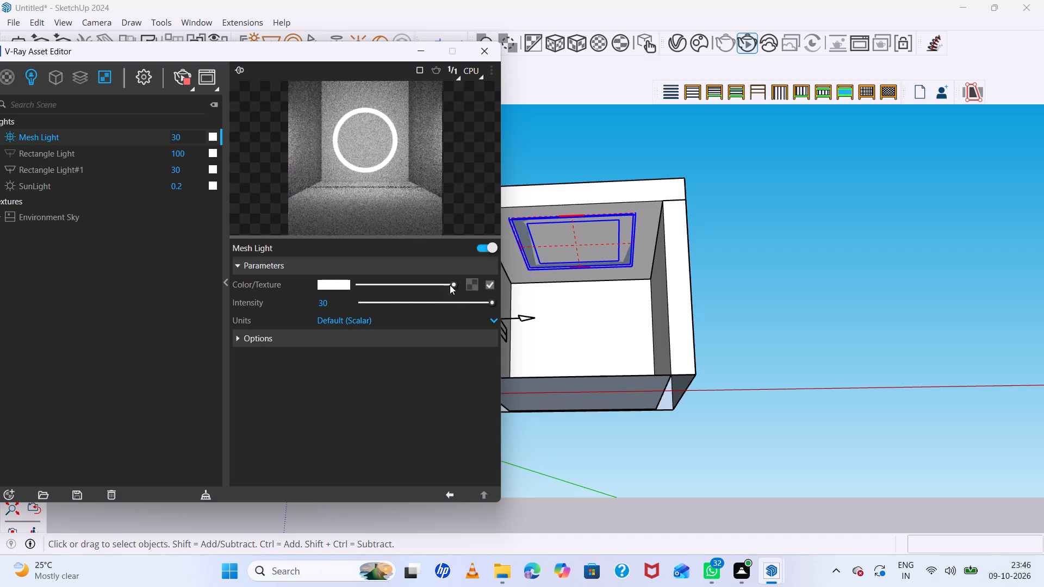
{"action": "left_click_drag", "start_coordinate": [452, 283], "coordinate": [383, 281]}
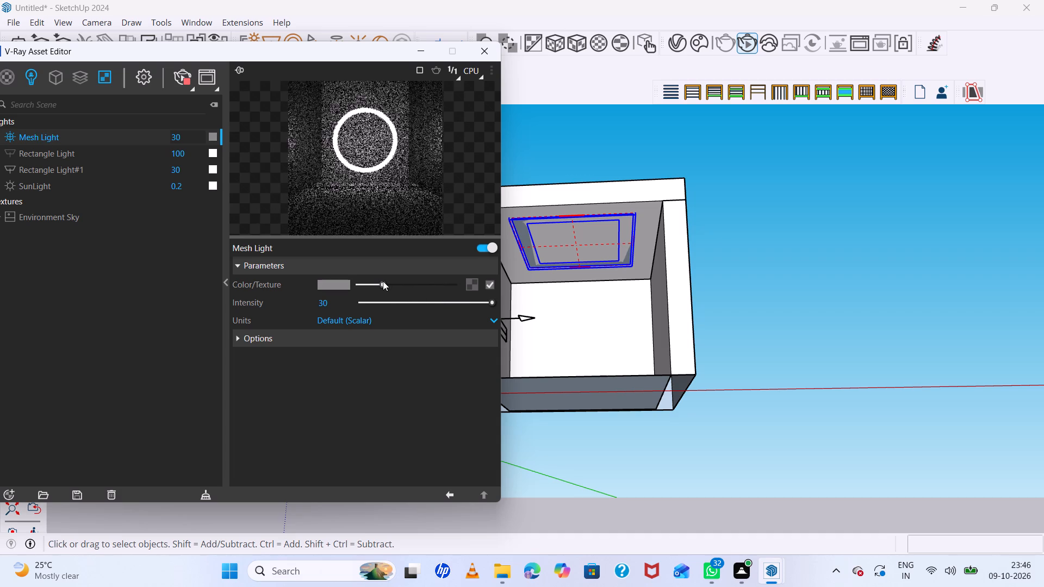
{"action": "left_click_drag", "start_coordinate": [383, 281], "coordinate": [396, 281]}
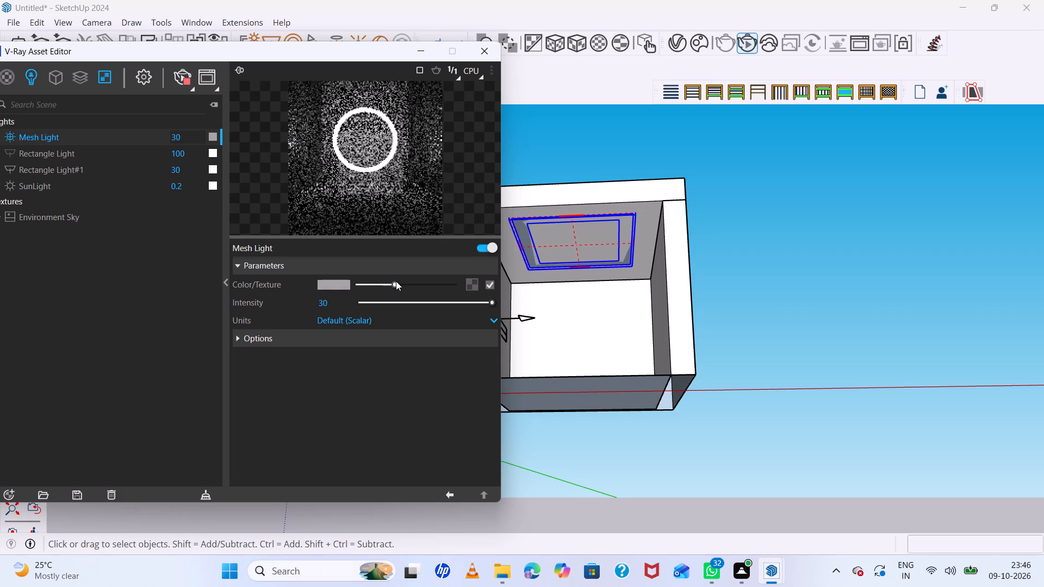
Adjust the Mesh Light's colour brightness and intensity, finishing with pure white and an intensity of 30.
{"action": "left_click_drag", "start_coordinate": [396, 281], "coordinate": [426, 286]}
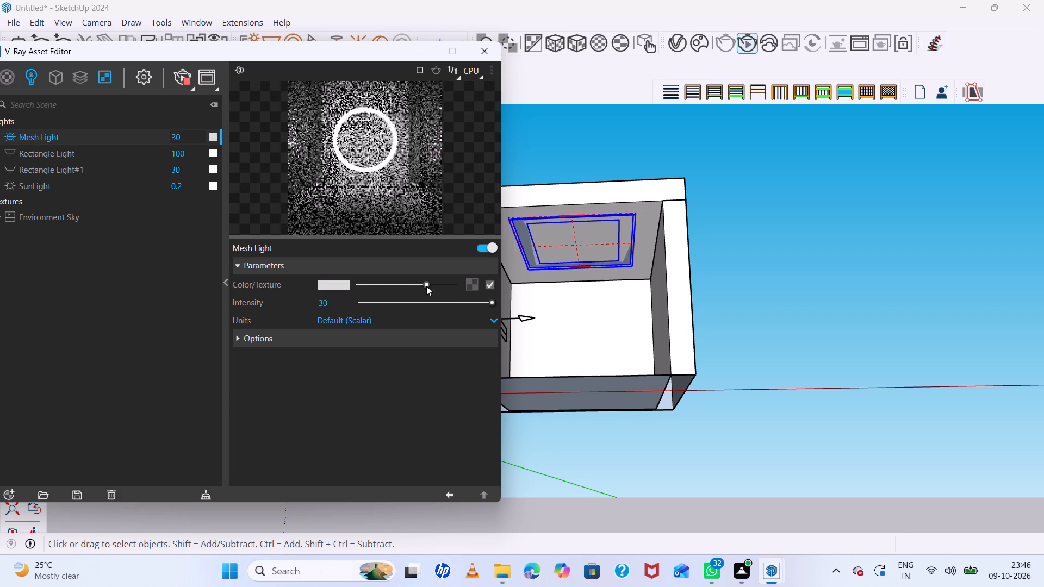
{"action": "left_click_drag", "start_coordinate": [426, 286], "coordinate": [456, 291]}
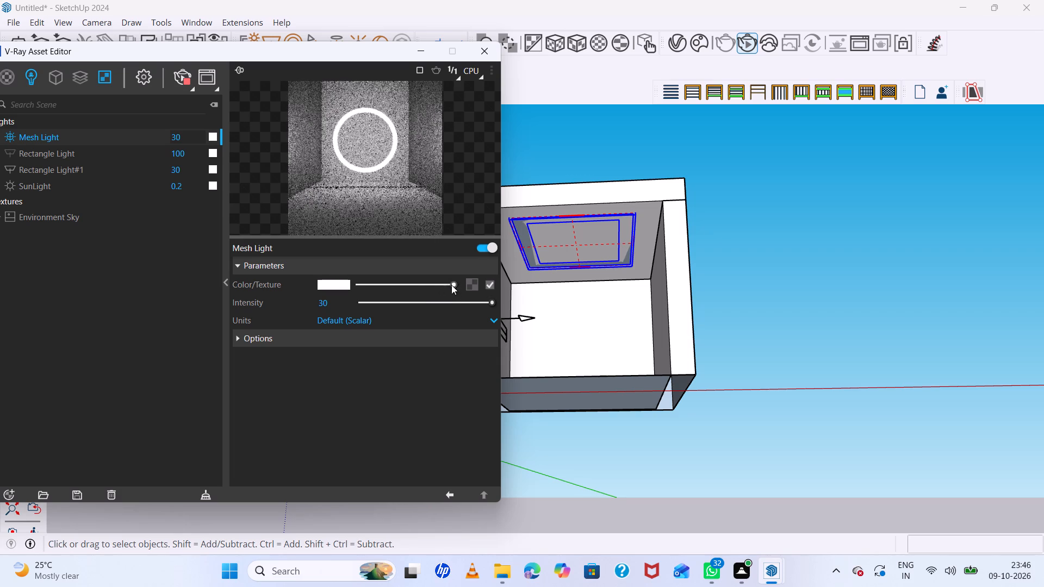
{"action": "left_click_drag", "start_coordinate": [493, 302], "coordinate": [422, 305]}
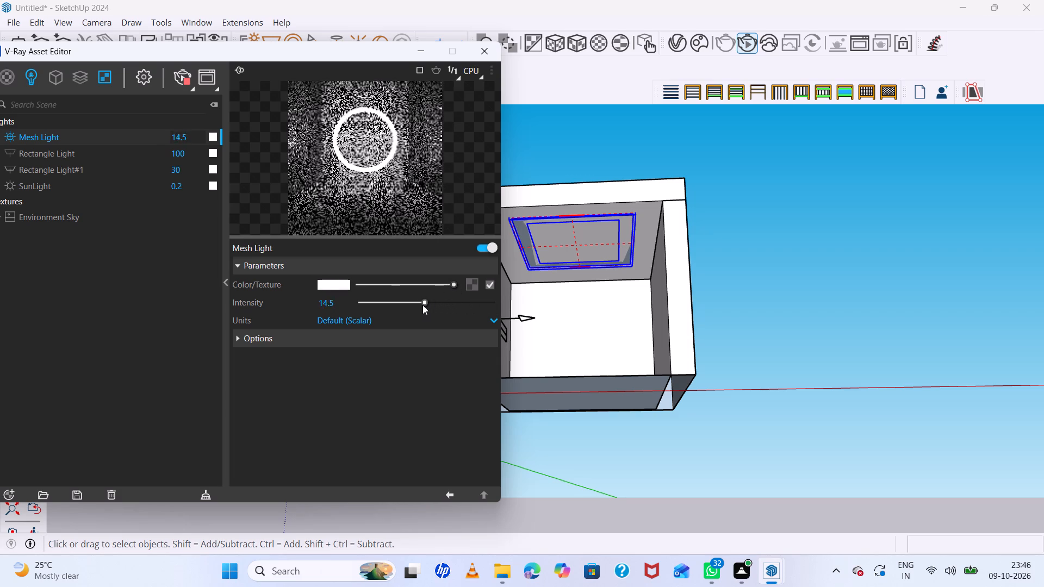
{"action": "left_click_drag", "start_coordinate": [422, 305], "coordinate": [421, 305]}
{"action": "left_click_drag", "start_coordinate": [423, 301], "coordinate": [437, 301]}
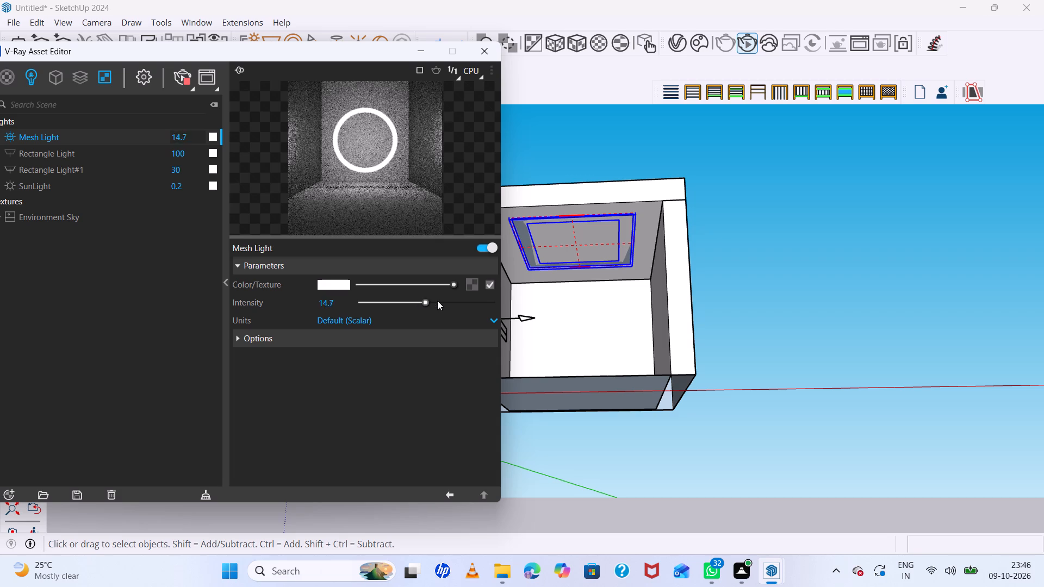
{"action": "left_click_drag", "start_coordinate": [437, 301], "coordinate": [505, 309]}
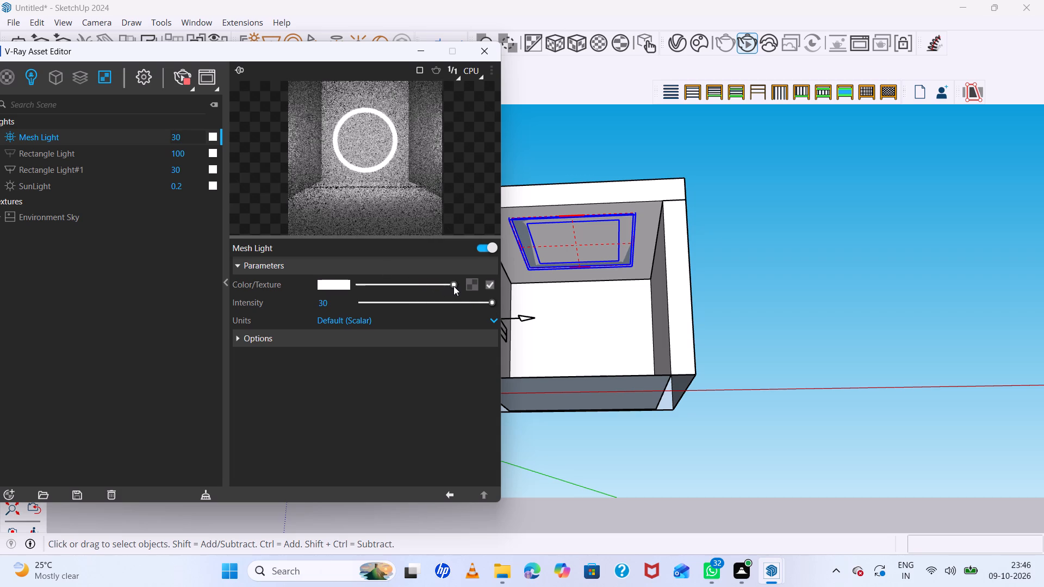
{"action": "left_click_drag", "start_coordinate": [455, 283], "coordinate": [402, 279]}
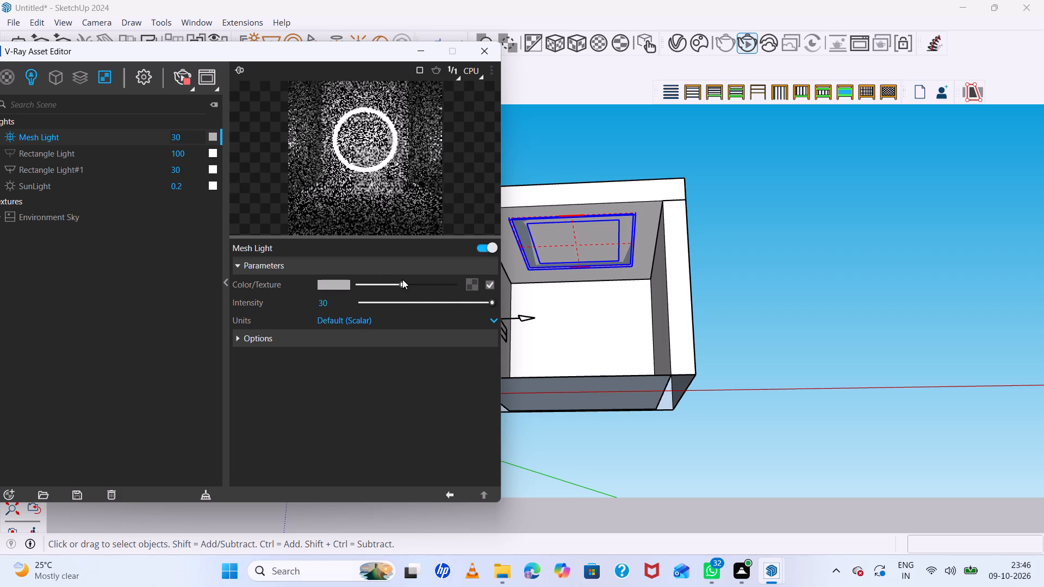
{"action": "left_click_drag", "start_coordinate": [402, 279], "coordinate": [407, 279]}
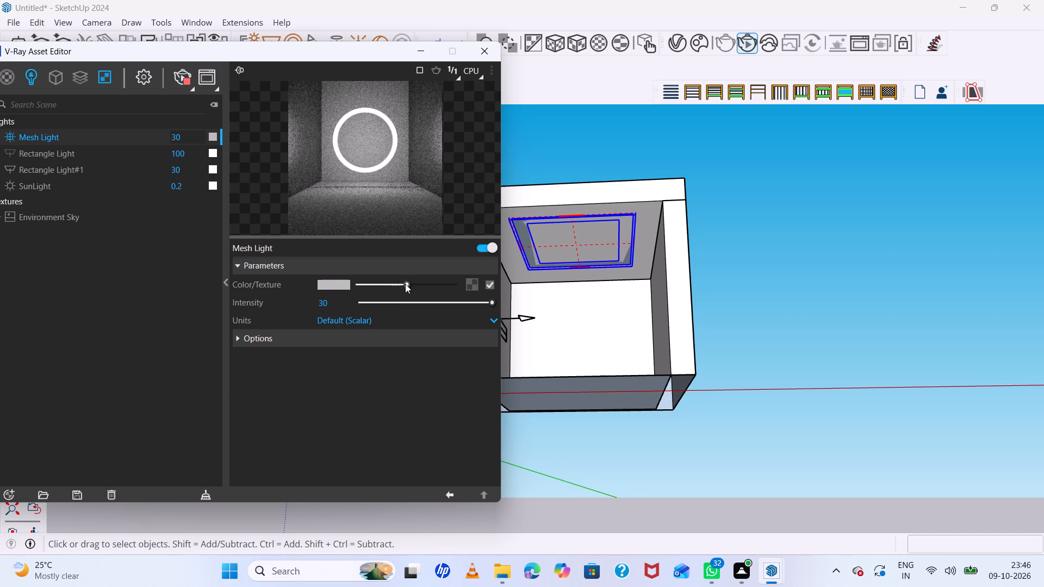
{"action": "left_click_drag", "start_coordinate": [406, 285], "coordinate": [487, 295]}
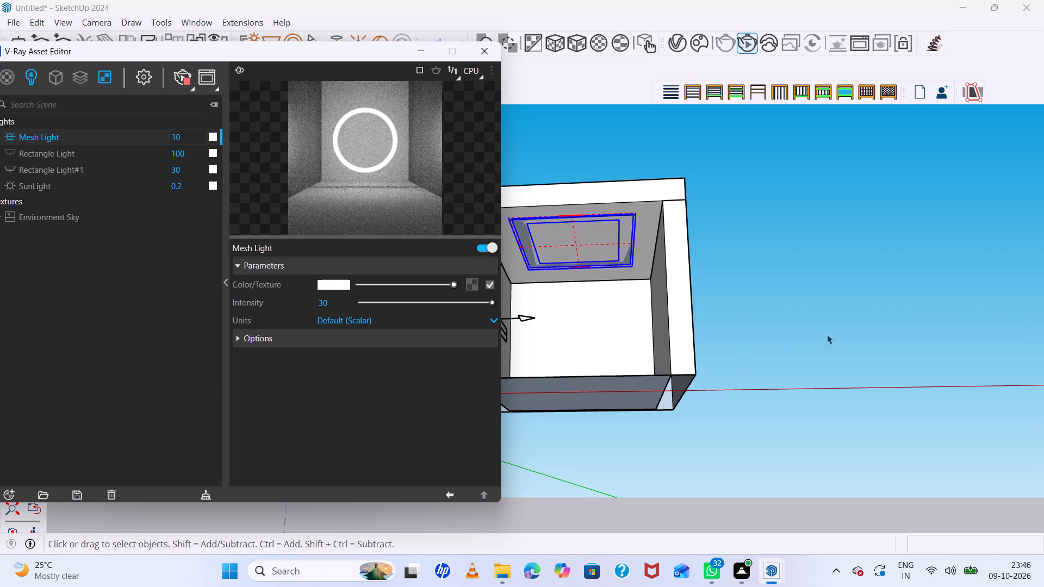
Stop the interactive render.
{"action": "left_click", "coordinate": [746, 43]}
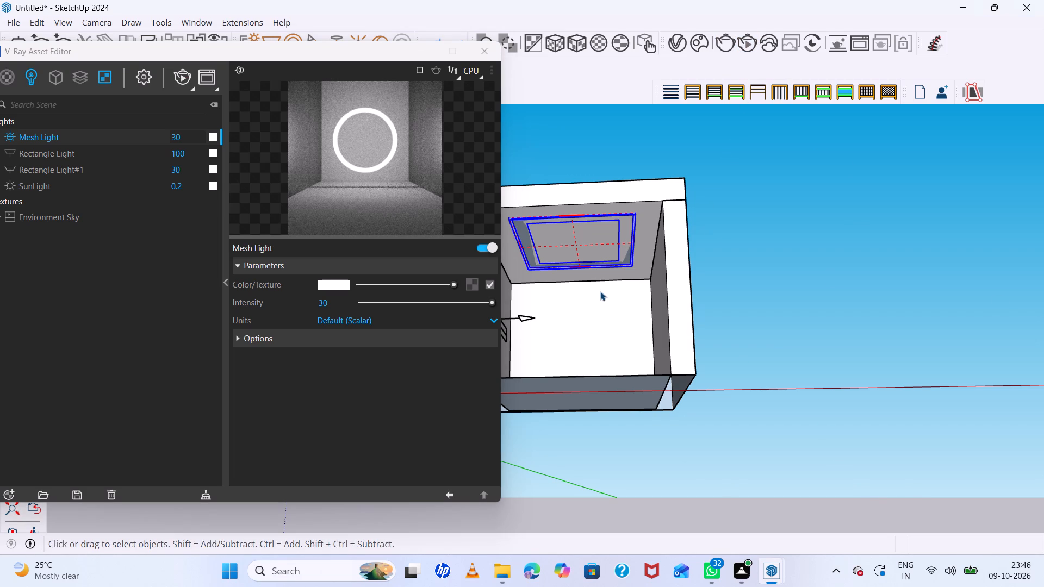
Examine the ceiling frame light and box interior up close in the V-Ray Frame Buffer, then minimise it.
{"action": "left_click", "coordinate": [768, 567]}
{"action": "left_click", "coordinate": [794, 492]}
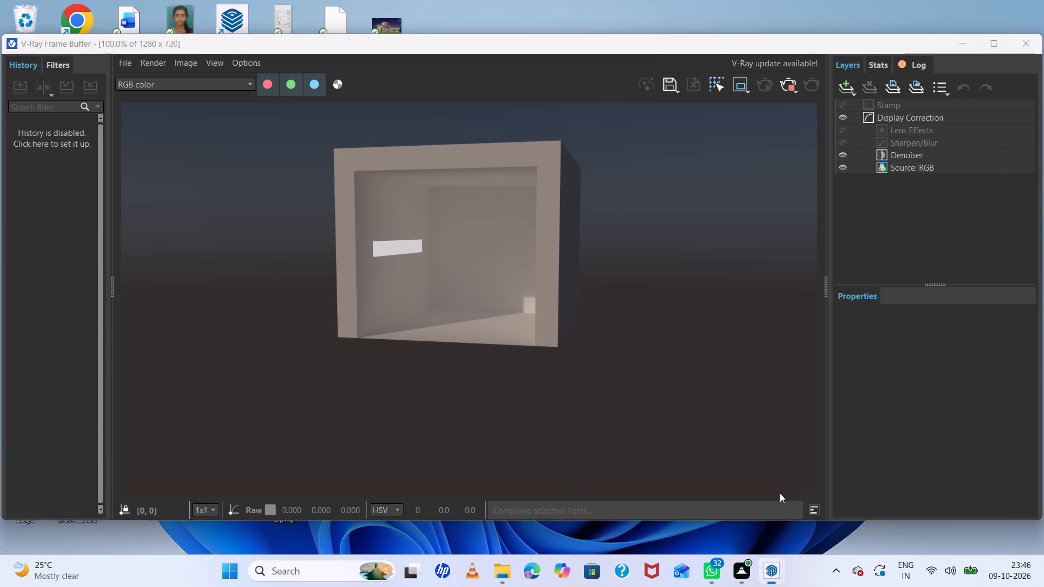
{"action": "scroll", "coordinate": [508, 252], "scroll_direction": "up", "scroll_amount": 3}
{"action": "scroll", "coordinate": [502, 262], "scroll_direction": "down", "scroll_amount": 5}
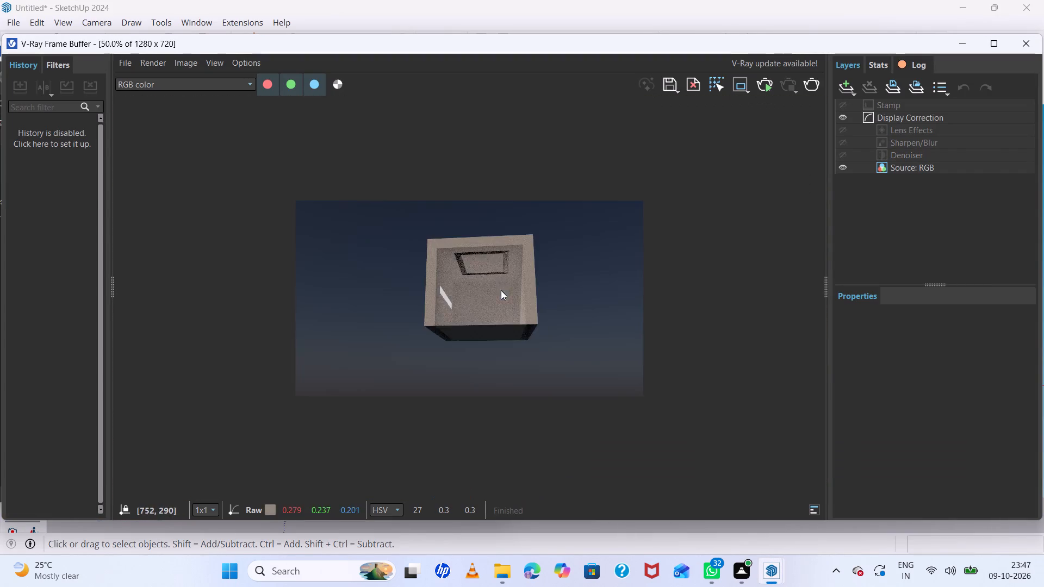
{"action": "scroll", "coordinate": [501, 290], "scroll_direction": "down", "scroll_amount": 2}
{"action": "scroll", "coordinate": [489, 293], "scroll_direction": "up", "scroll_amount": 1}
{"action": "middle_click_drag", "start_coordinate": [493, 329], "coordinate": [493, 378]}
{"action": "scroll", "coordinate": [460, 302], "scroll_direction": "up", "scroll_amount": 5}
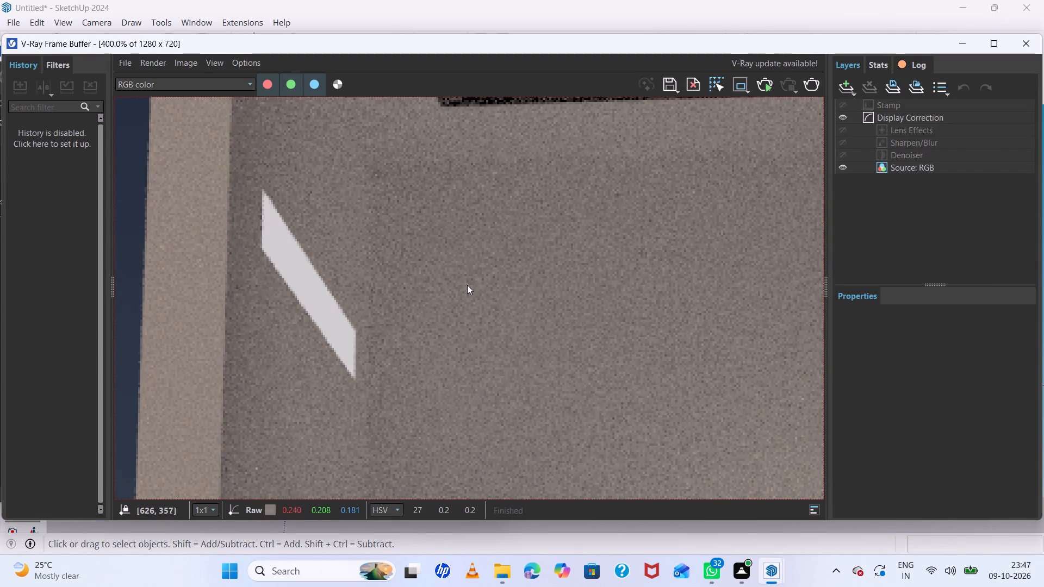
{"action": "scroll", "coordinate": [470, 283], "scroll_direction": "down", "scroll_amount": 3}
{"action": "scroll", "coordinate": [468, 247], "scroll_direction": "up", "scroll_amount": 4}
{"action": "scroll", "coordinate": [459, 261], "scroll_direction": "down", "scroll_amount": 2}
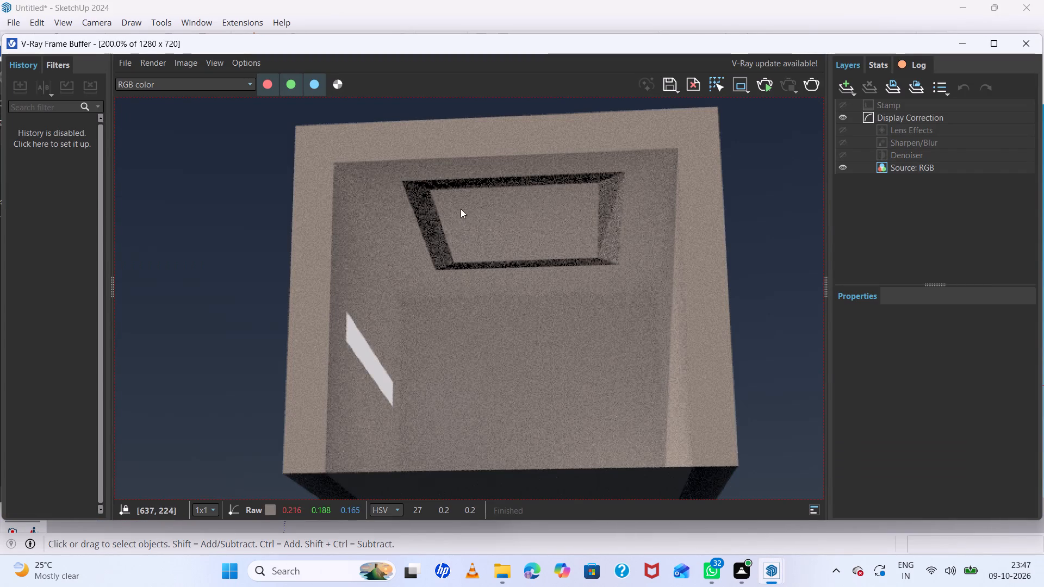
{"action": "scroll", "coordinate": [427, 203], "scroll_direction": "up", "scroll_amount": 2}
{"action": "scroll", "coordinate": [426, 211], "scroll_direction": "down", "scroll_amount": 7}
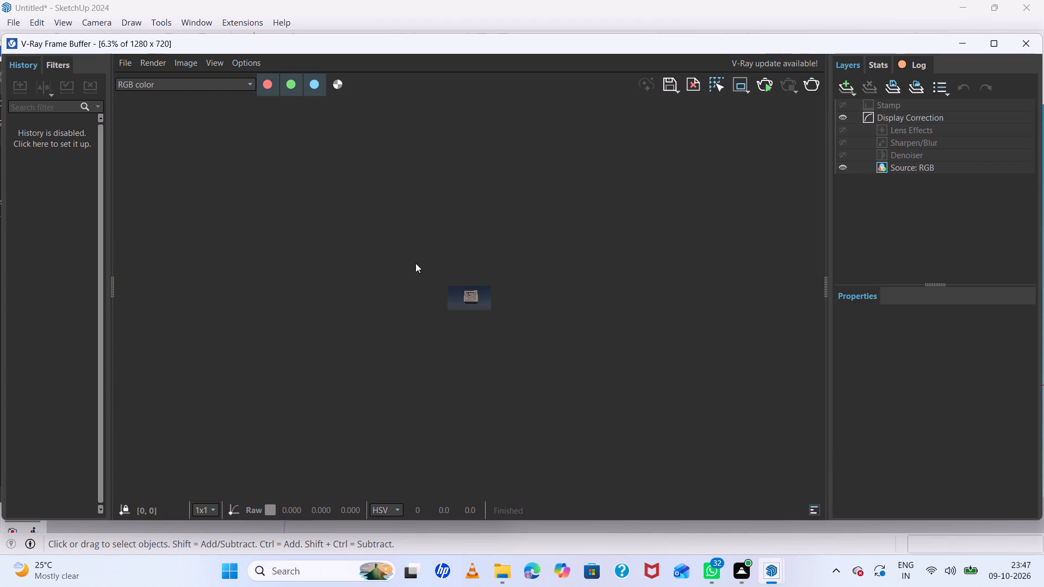
{"action": "middle_click_drag", "start_coordinate": [486, 329], "coordinate": [497, 460]}
{"action": "scroll", "coordinate": [464, 326], "scroll_direction": "up", "scroll_amount": 5}
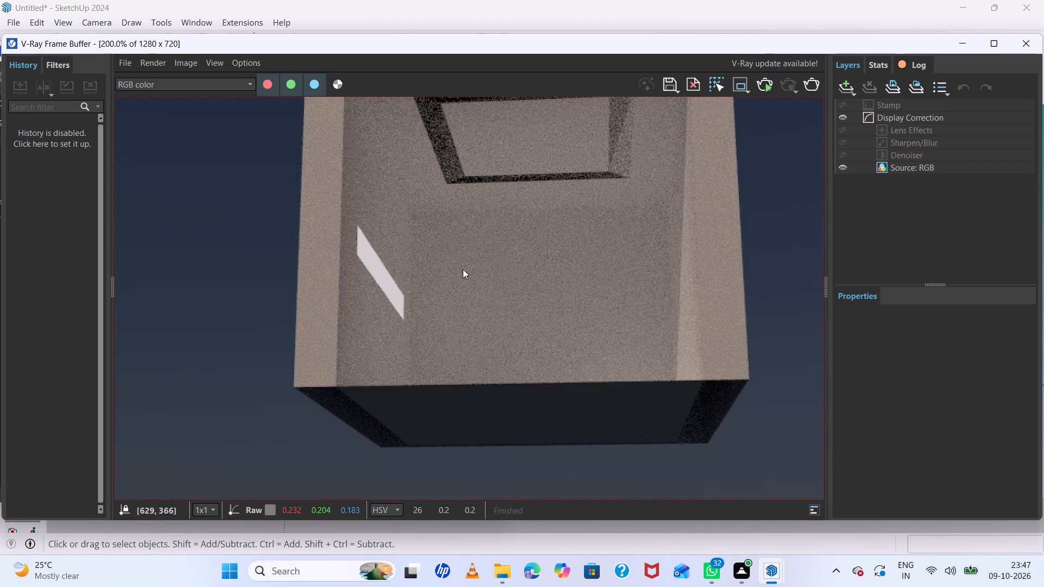
{"action": "scroll", "coordinate": [466, 253], "scroll_direction": "down", "scroll_amount": 1}
{"action": "scroll", "coordinate": [463, 208], "scroll_direction": "up", "scroll_amount": 3}
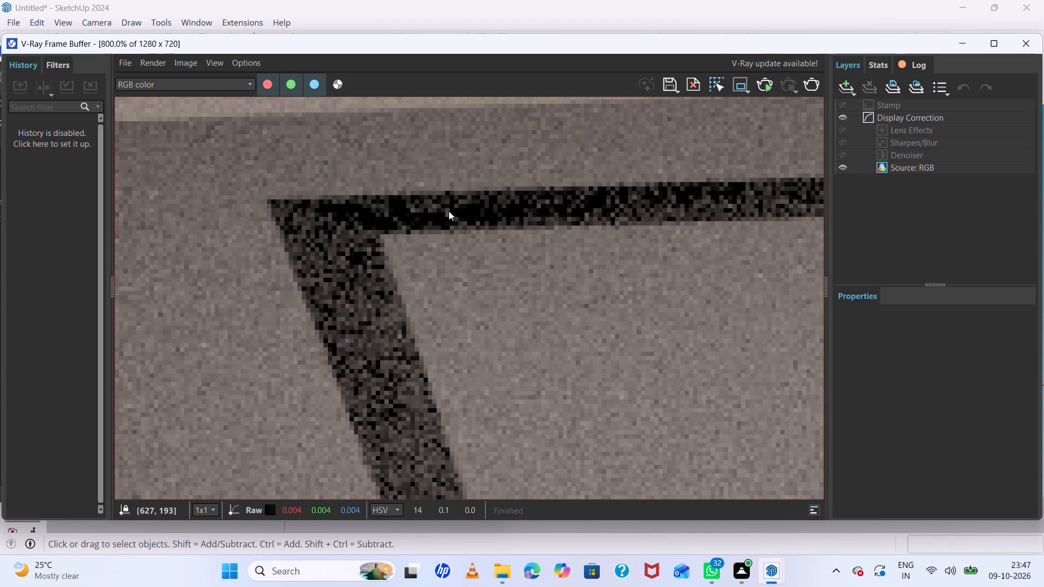
{"action": "scroll", "coordinate": [435, 215], "scroll_direction": "down", "scroll_amount": 3}
{"action": "scroll", "coordinate": [438, 215], "scroll_direction": "up", "scroll_amount": 1}
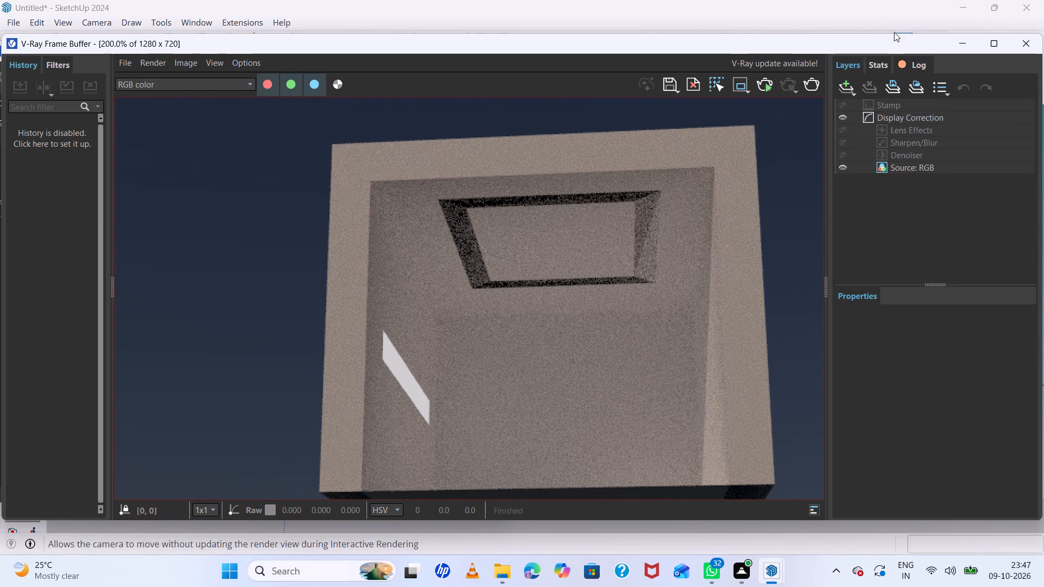
{"action": "left_click", "coordinate": [961, 43]}
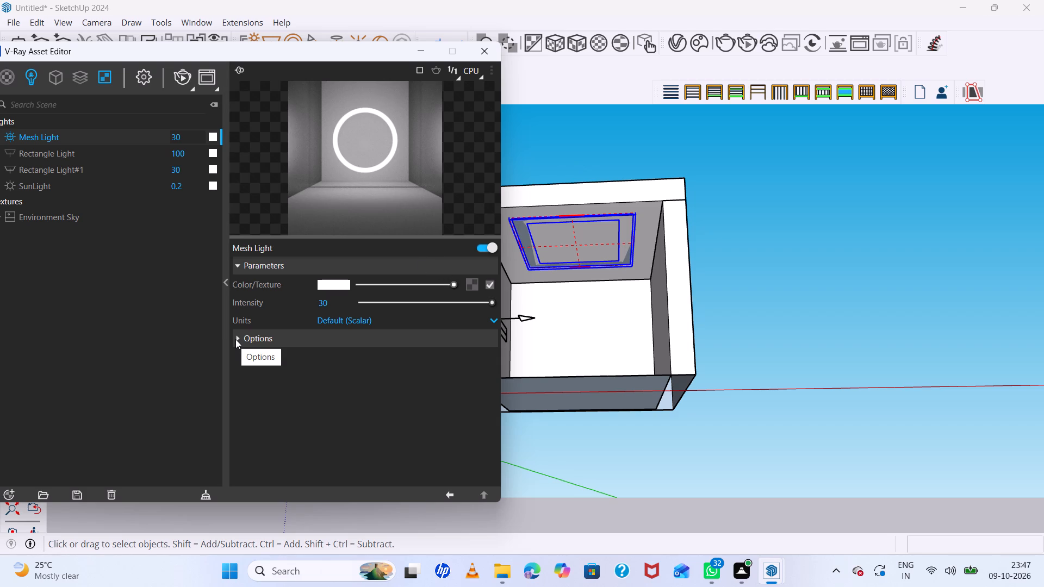
Set the Mesh Light's colour temperature to 3500 K in the V-Ray Color Picker.
{"action": "left_click", "coordinate": [343, 283]}
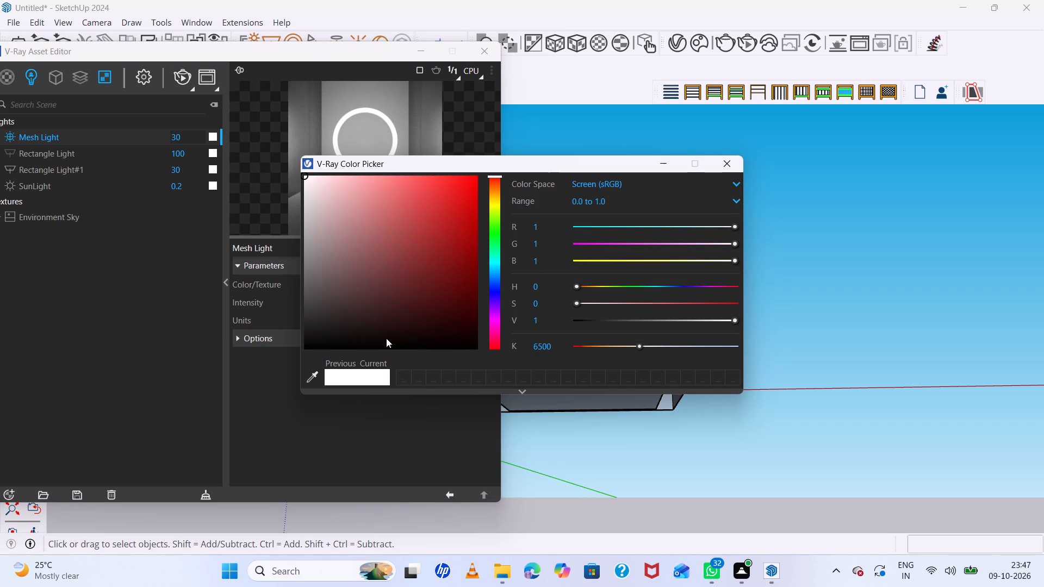
{"action": "left_click", "coordinate": [539, 347]}
{"action": "key", "text": "BackSpace"}
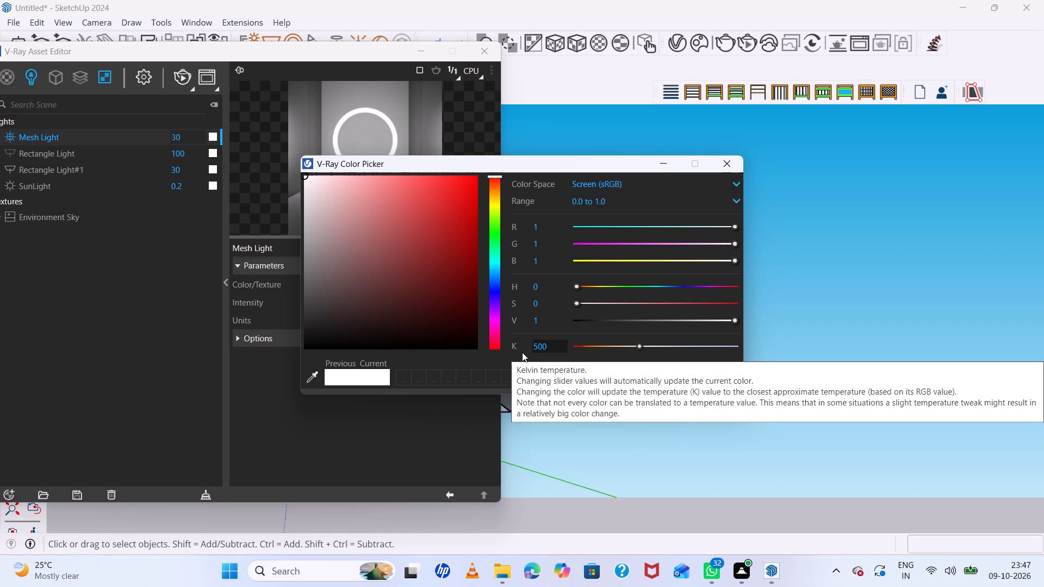
{"action": "key", "text": "3"}
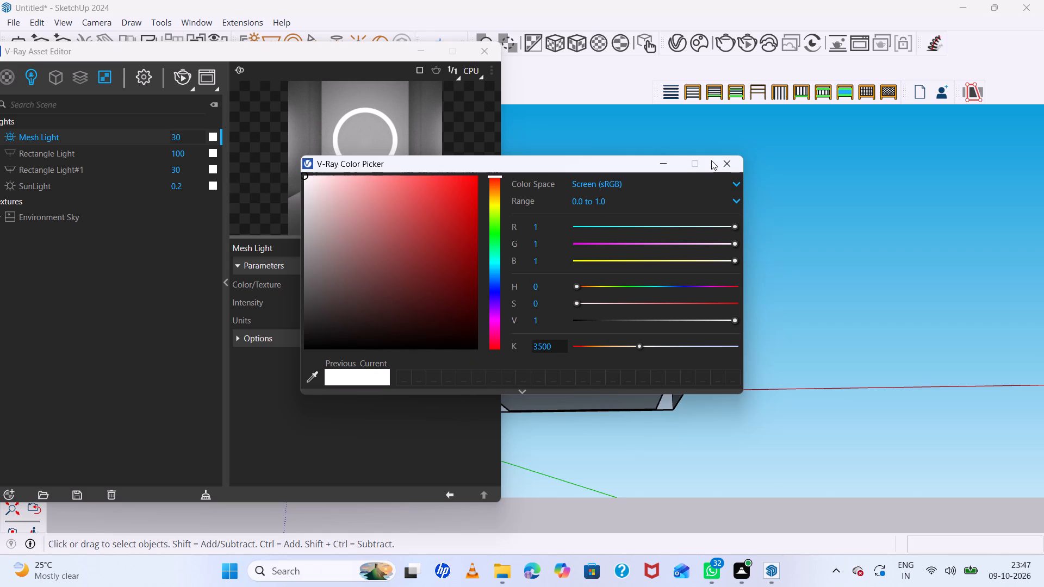
{"action": "left_click", "coordinate": [722, 158]}
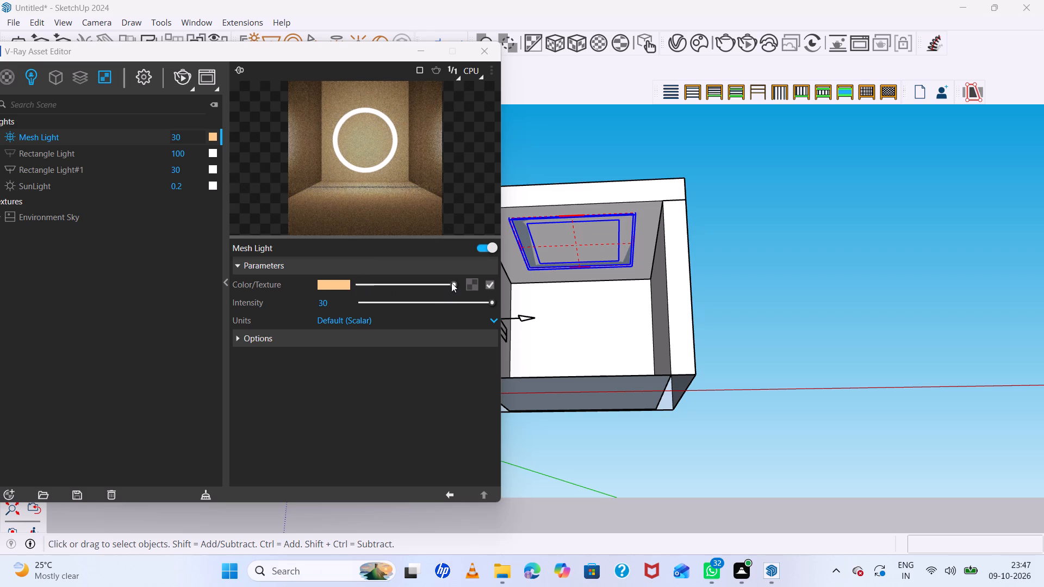
Dim the Mesh Light's warm colour to a medium brown-orange.
{"action": "left_click_drag", "start_coordinate": [451, 283], "coordinate": [391, 289]}
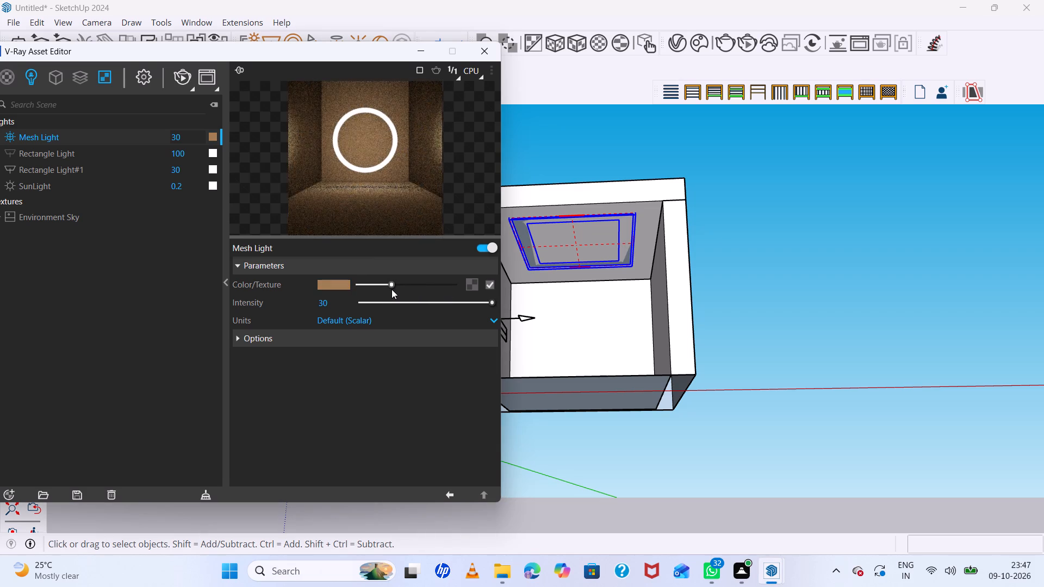
{"action": "left_click_drag", "start_coordinate": [391, 289], "coordinate": [357, 296]}
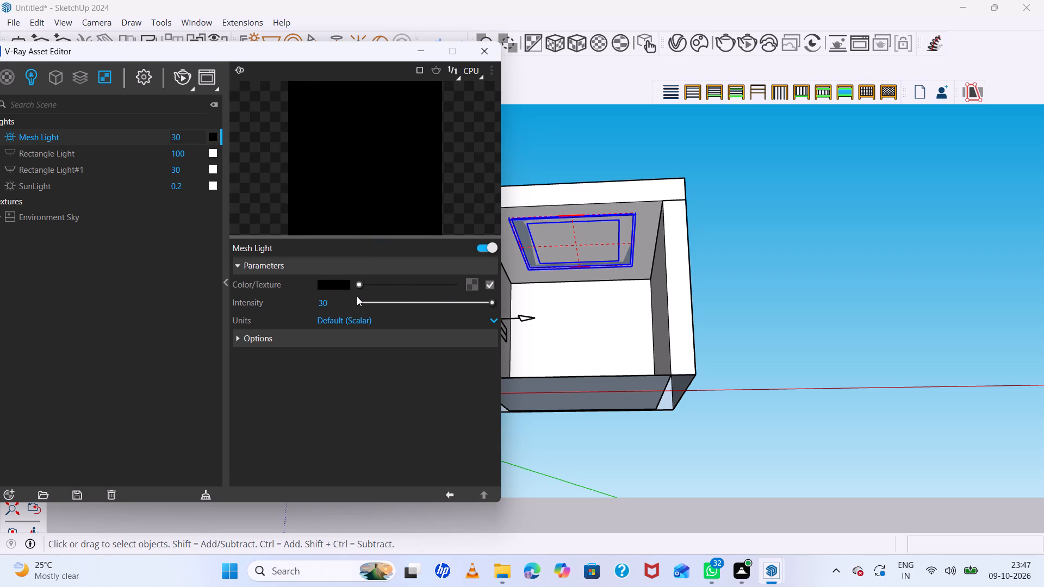
{"action": "left_click_drag", "start_coordinate": [357, 296], "coordinate": [399, 295]}
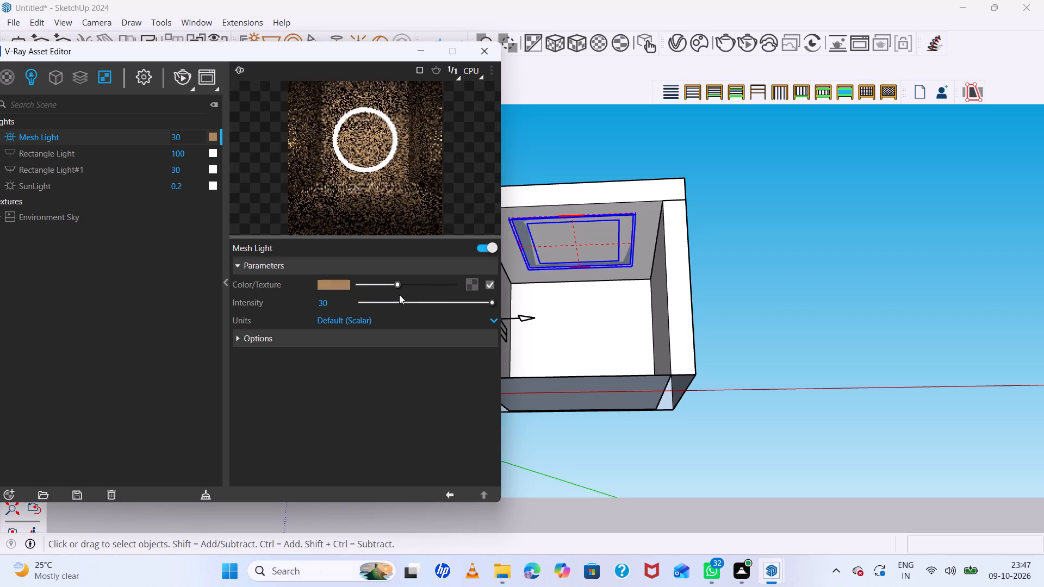
{"action": "left_click_drag", "start_coordinate": [399, 295], "coordinate": [399, 293]}
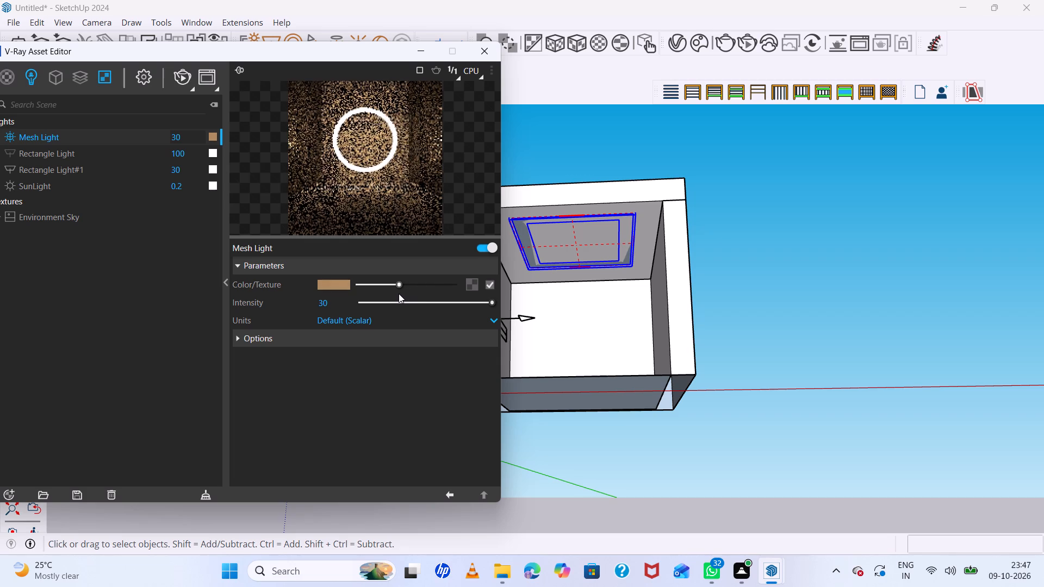
{"action": "left_click_drag", "start_coordinate": [399, 293], "coordinate": [397, 293]}
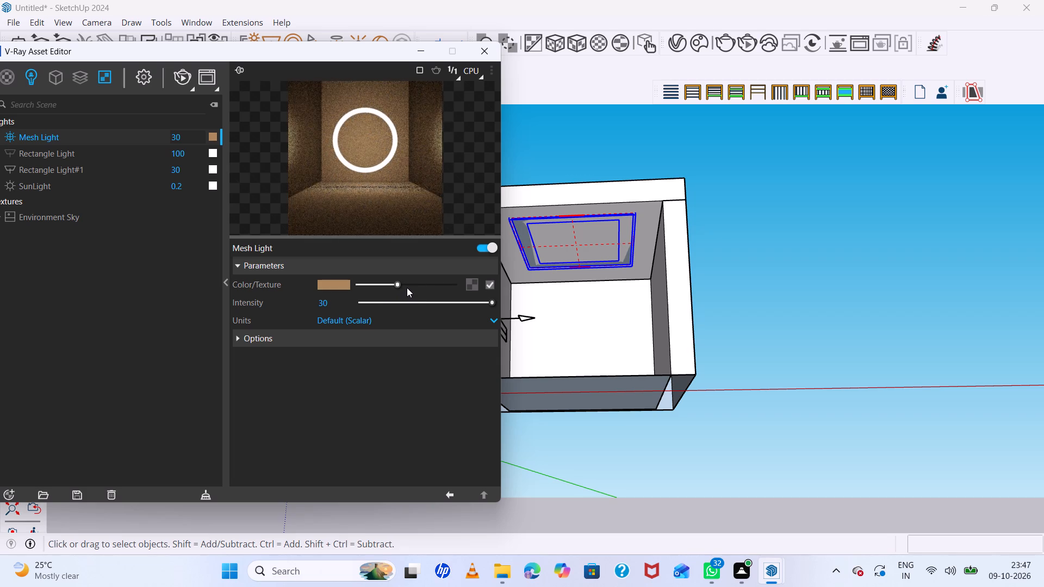
Expand the Mesh Light's Options and review the available settings.
{"action": "left_click", "coordinate": [236, 339]}
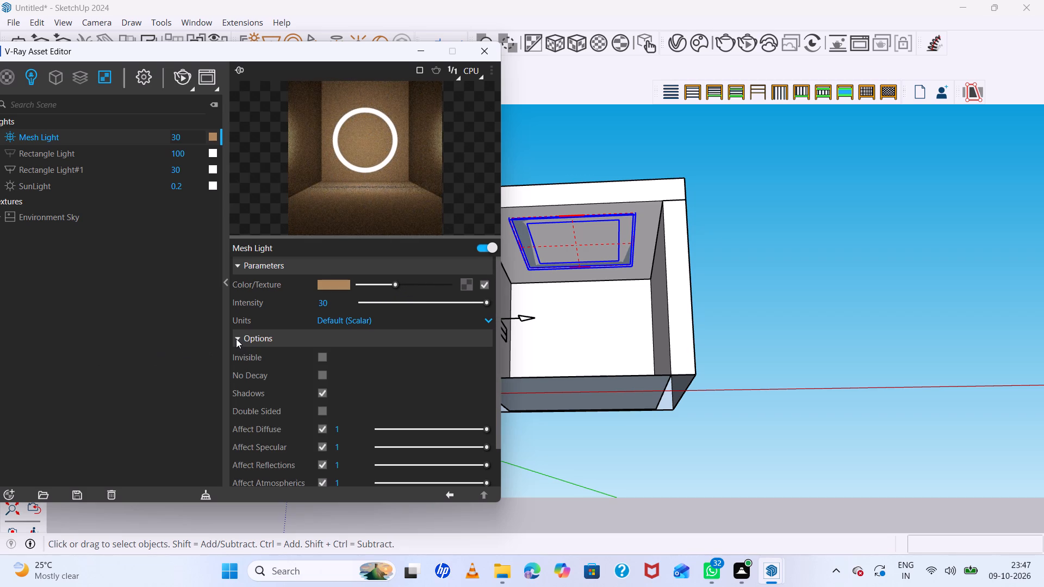
{"action": "scroll", "coordinate": [283, 411], "scroll_direction": "down", "scroll_amount": 2}
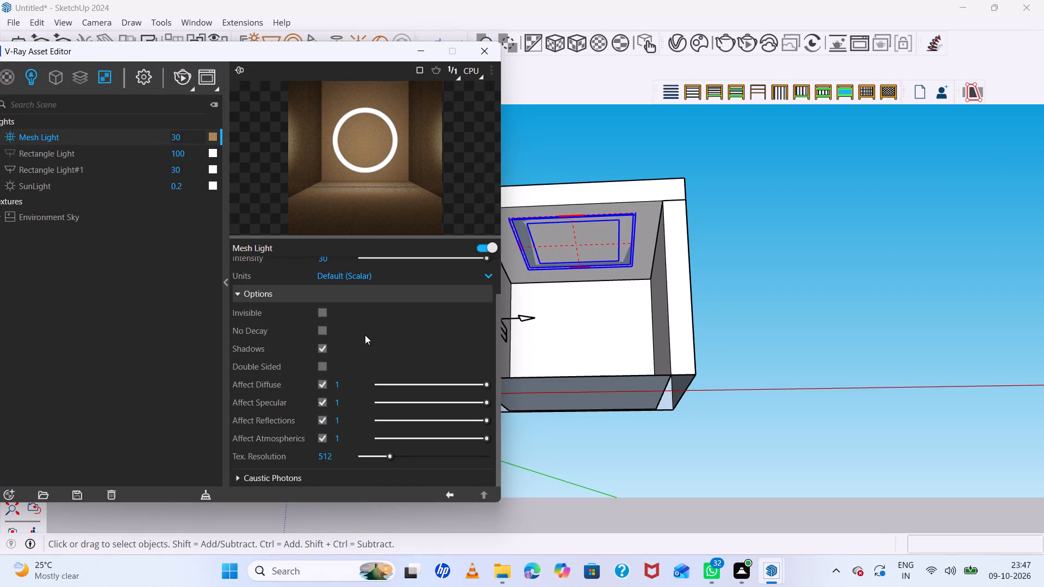
Check the rendered box and its ceiling frame again in the V-Ray Frame Buffer, then minimise it.
{"action": "left_click", "coordinate": [773, 571]}
{"action": "left_click", "coordinate": [789, 502]}
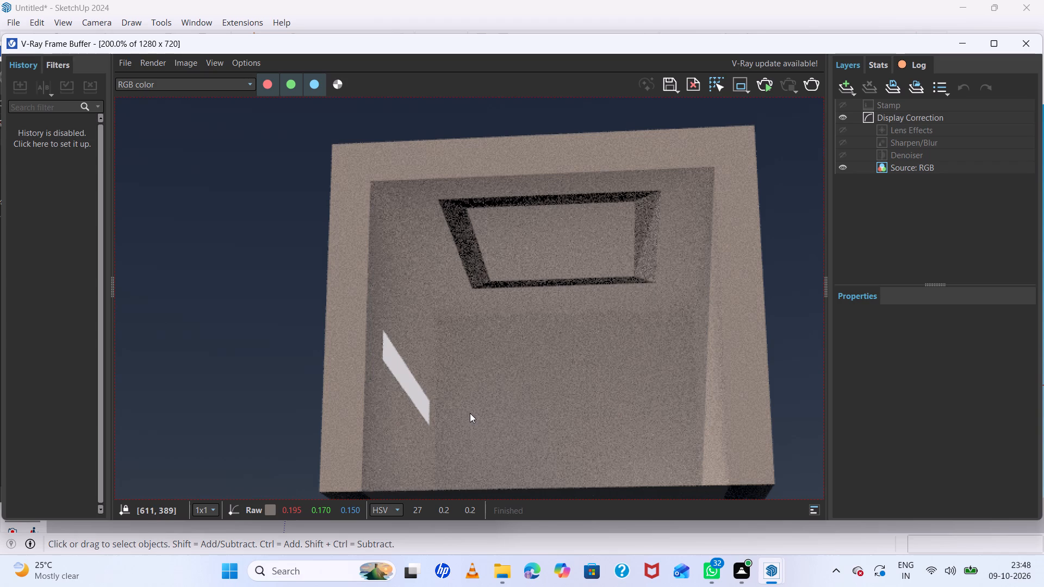
{"action": "scroll", "coordinate": [471, 411], "scroll_direction": "down", "scroll_amount": 4}
{"action": "scroll", "coordinate": [466, 289], "scroll_direction": "up", "scroll_amount": 2}
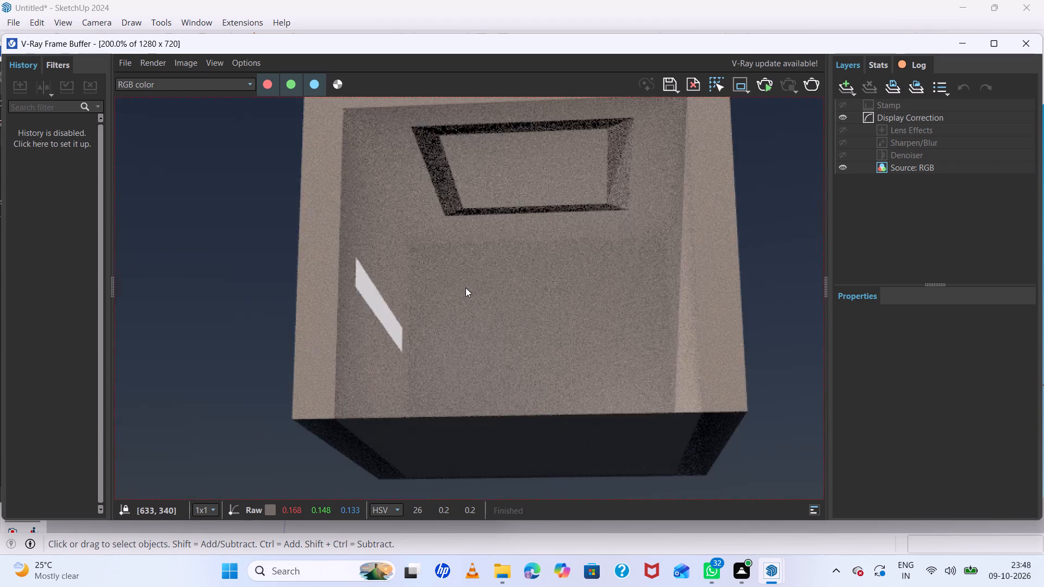
{"action": "scroll", "coordinate": [465, 288], "scroll_direction": "up", "scroll_amount": 4}
{"action": "scroll", "coordinate": [465, 288], "scroll_direction": "down", "scroll_amount": 4}
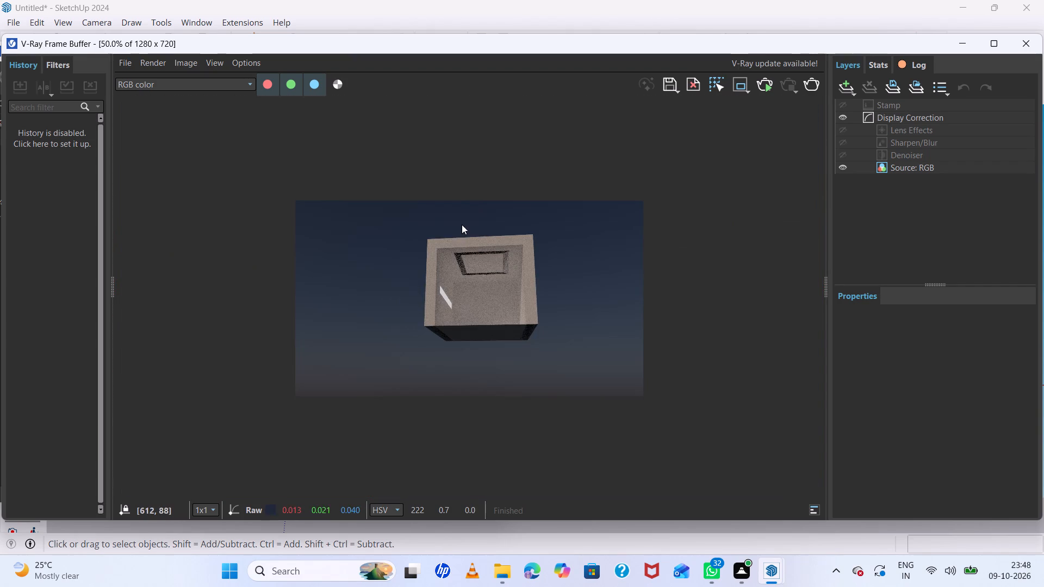
{"action": "scroll", "coordinate": [471, 246], "scroll_direction": "up", "scroll_amount": 3}
{"action": "scroll", "coordinate": [472, 265], "scroll_direction": "down", "scroll_amount": 4}
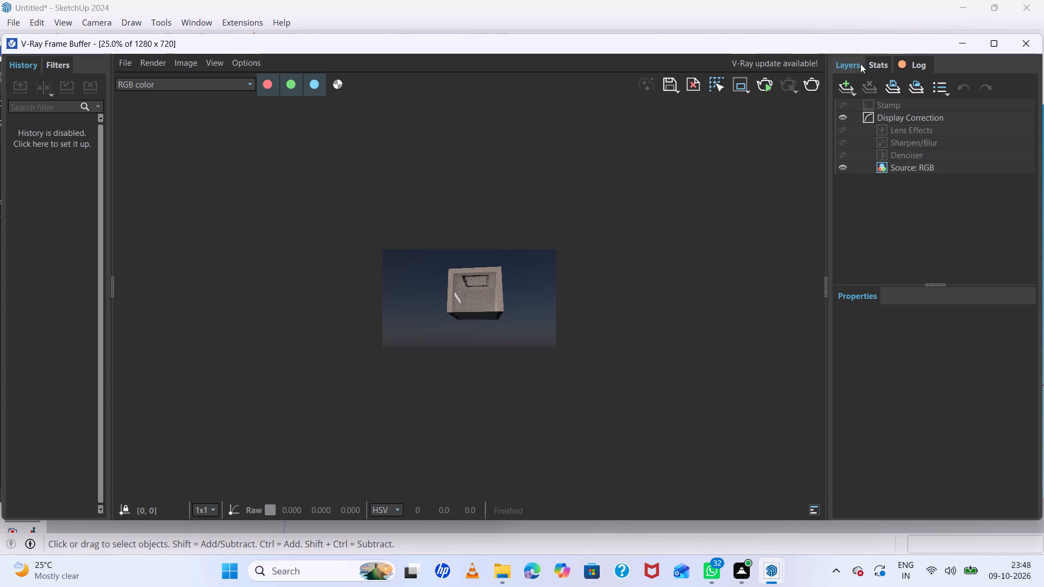
{"action": "left_click", "coordinate": [964, 41]}
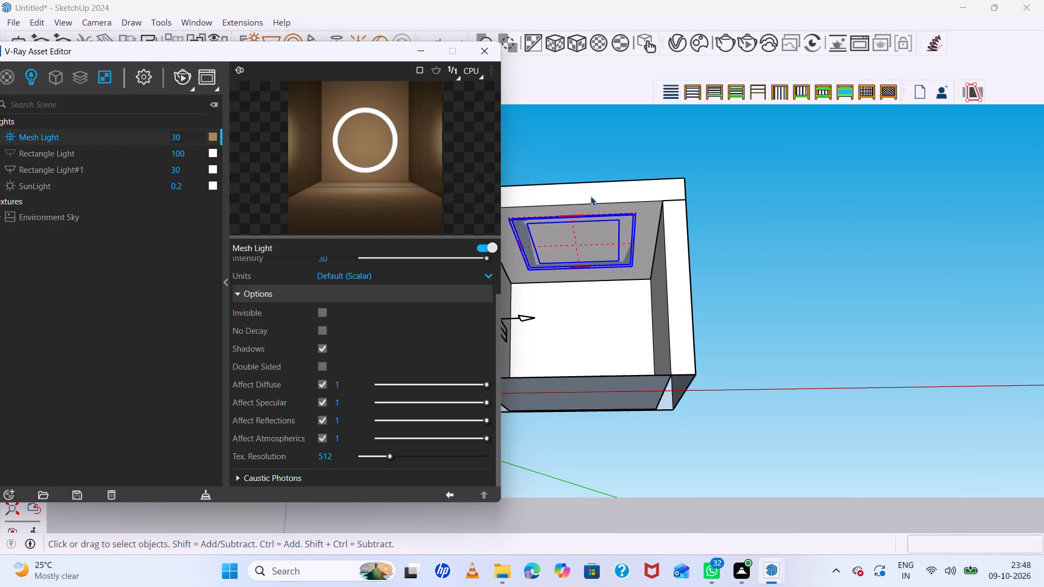
Undo the mesh light conversion and the grouping of the ceiling frame.
{"action": "left_click", "coordinate": [418, 51]}
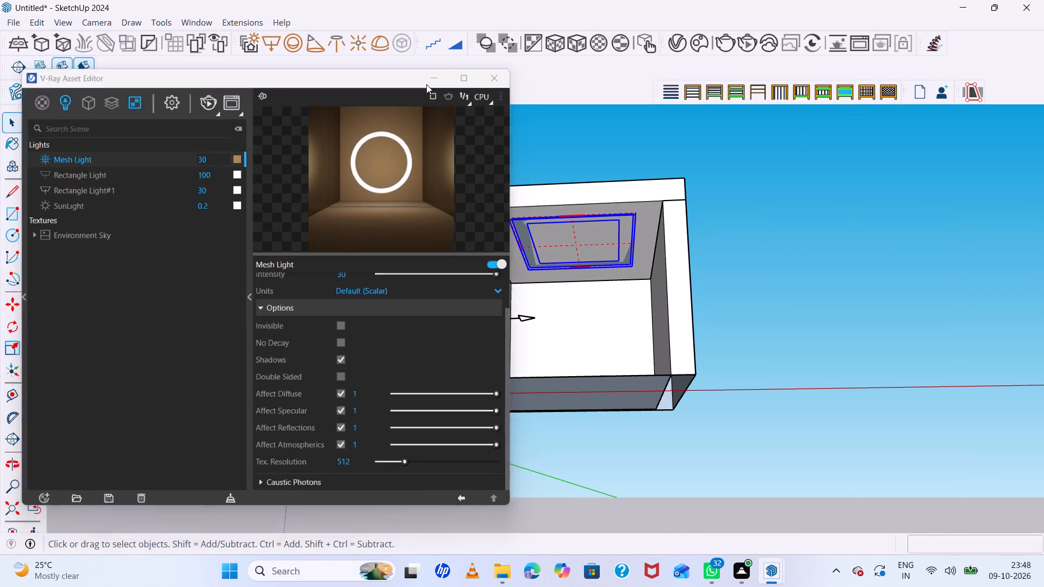
{"action": "key", "text": "space"}
{"action": "left_click", "coordinate": [720, 217]}
{"action": "scroll", "coordinate": [576, 242], "scroll_direction": "up", "scroll_amount": 1}
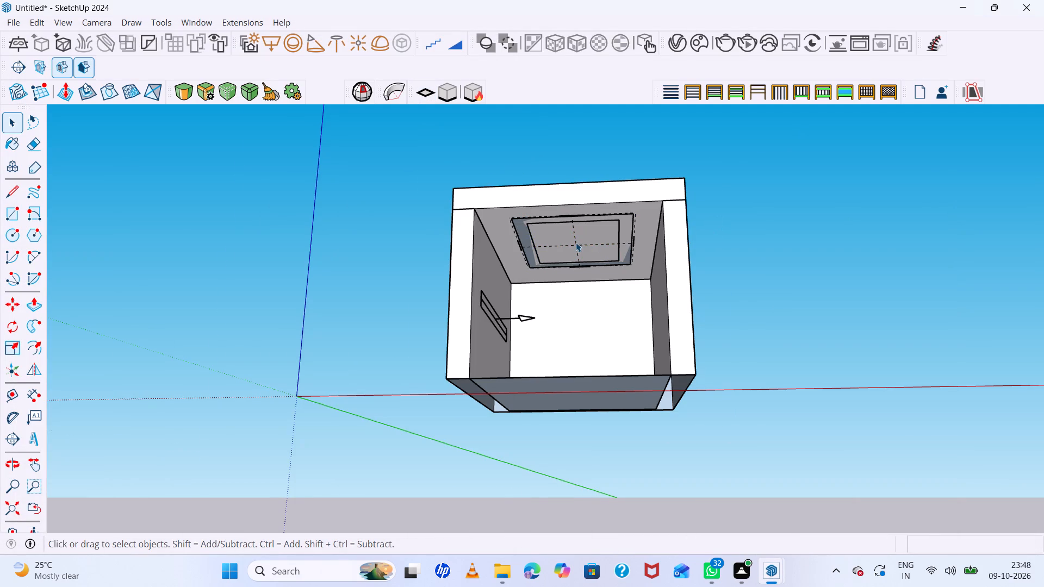
{"action": "scroll", "coordinate": [576, 242], "scroll_direction": "up", "scroll_amount": 2}
{"action": "key", "text": "ctrl+z"}
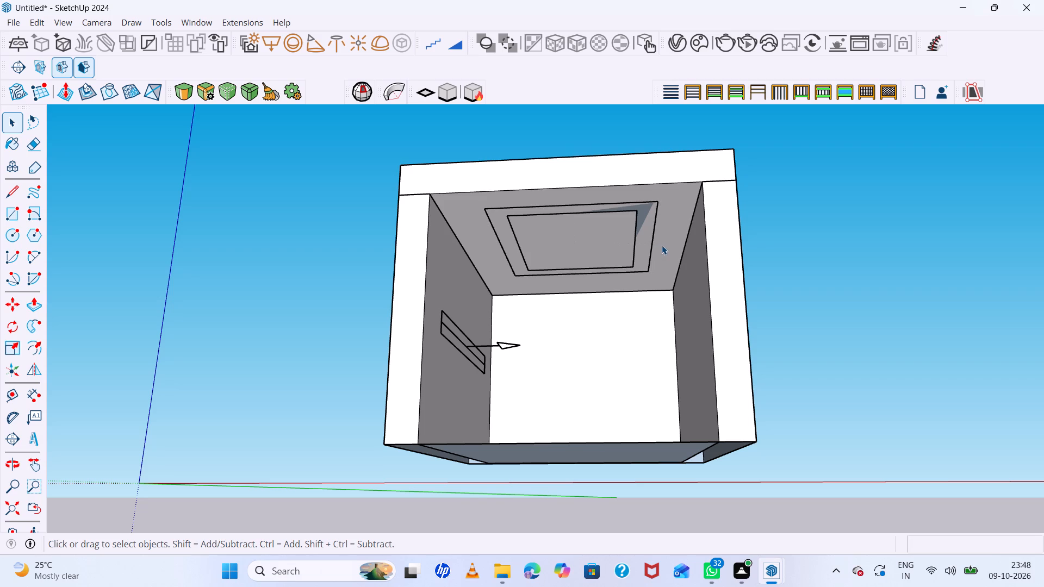
{"action": "key", "text": "ctrl+z"}
{"action": "key", "text": "ctrl+z"}
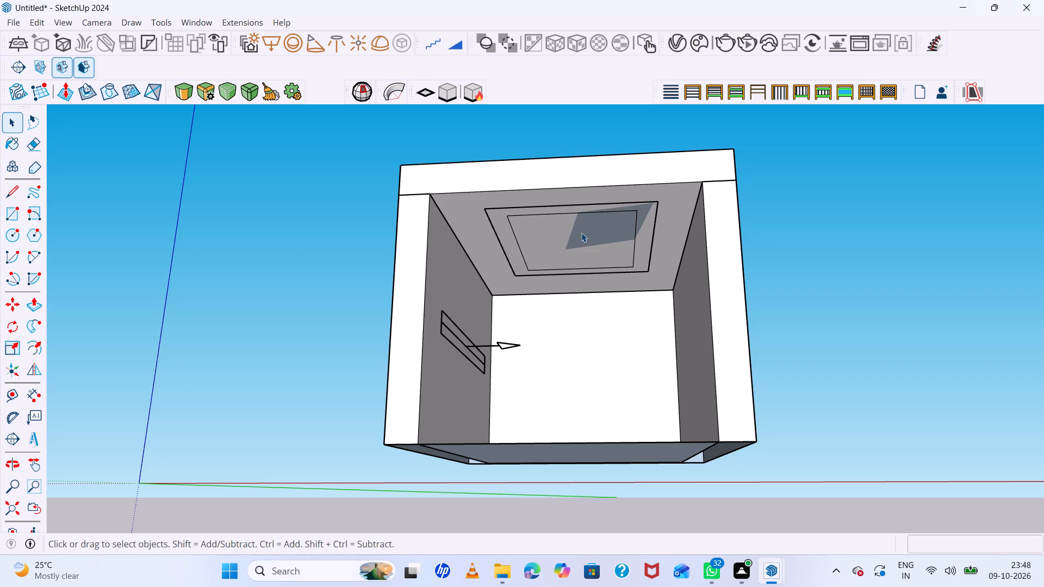
Group the frame-shaped ceiling face with its edges and convert the group into a V-Ray mesh light.
{"action": "left_click", "coordinate": [581, 233]}
{"action": "scroll", "coordinate": [575, 244], "scroll_direction": "up", "scroll_amount": 2}
{"action": "scroll", "coordinate": [571, 242], "scroll_direction": "down", "scroll_amount": 2}
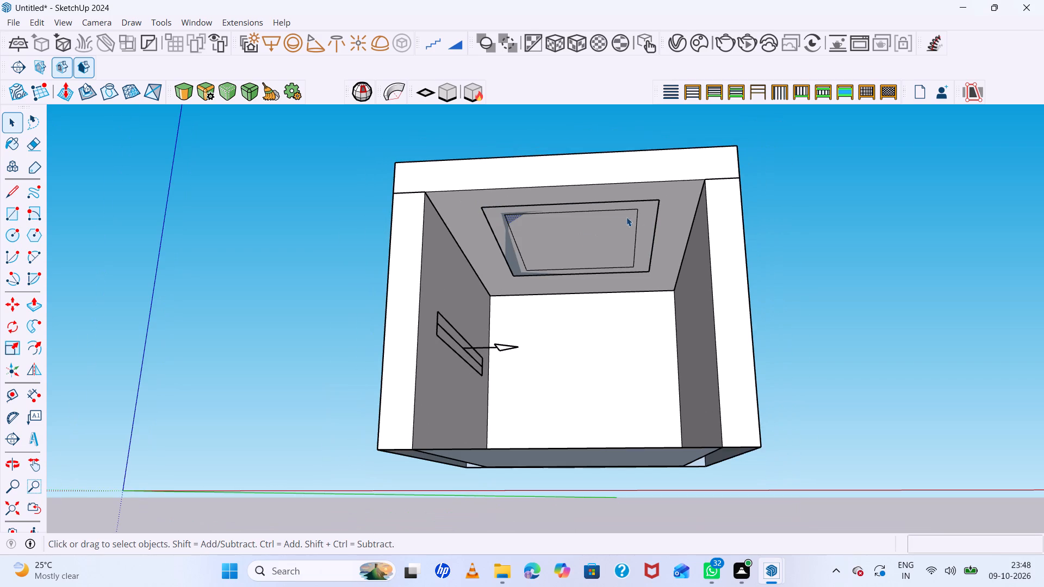
{"action": "double_click", "coordinate": [650, 212]}
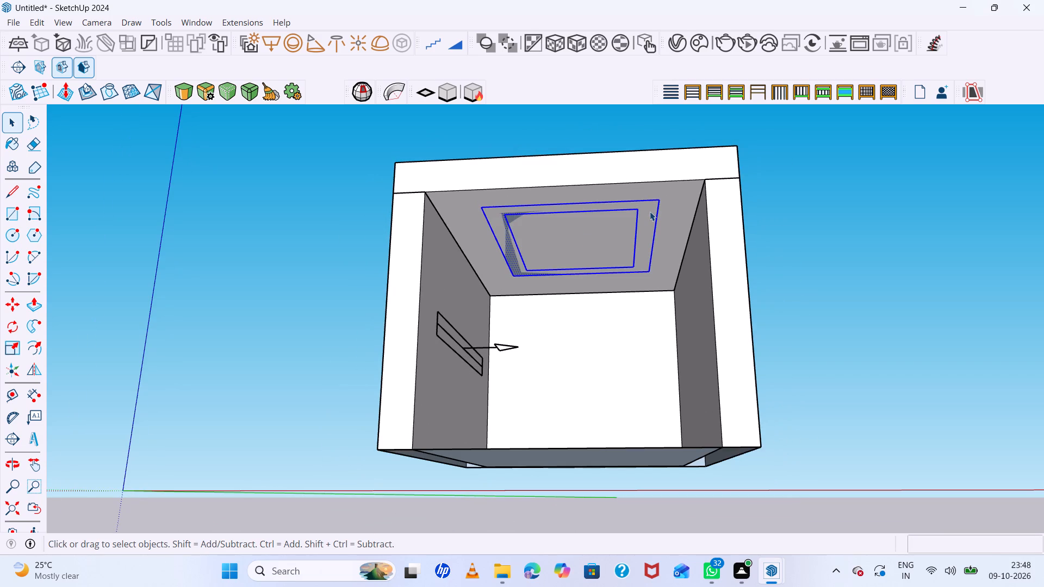
{"action": "right_click", "coordinate": [650, 211]}
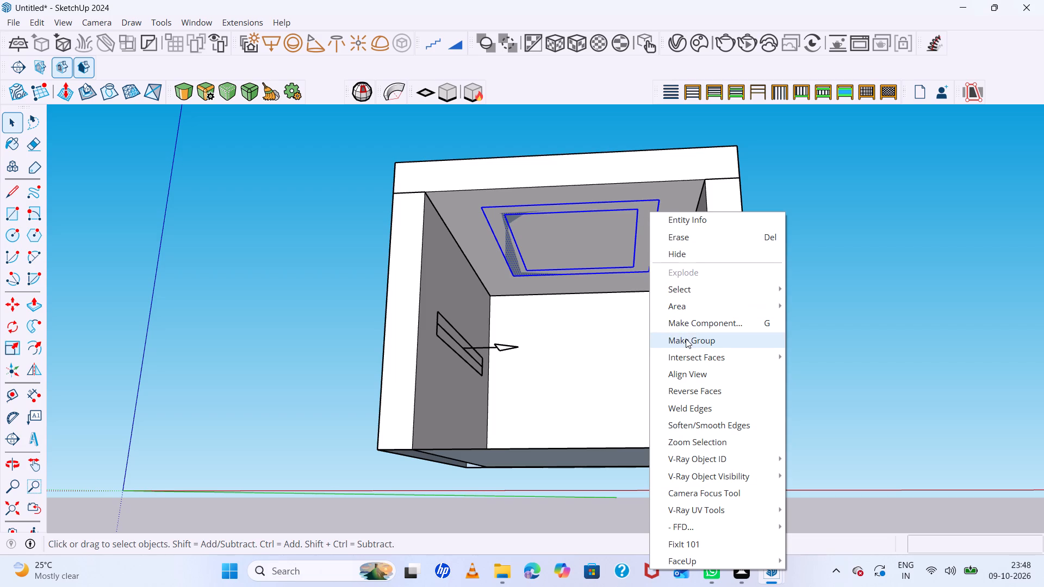
{"action": "left_click", "coordinate": [686, 340]}
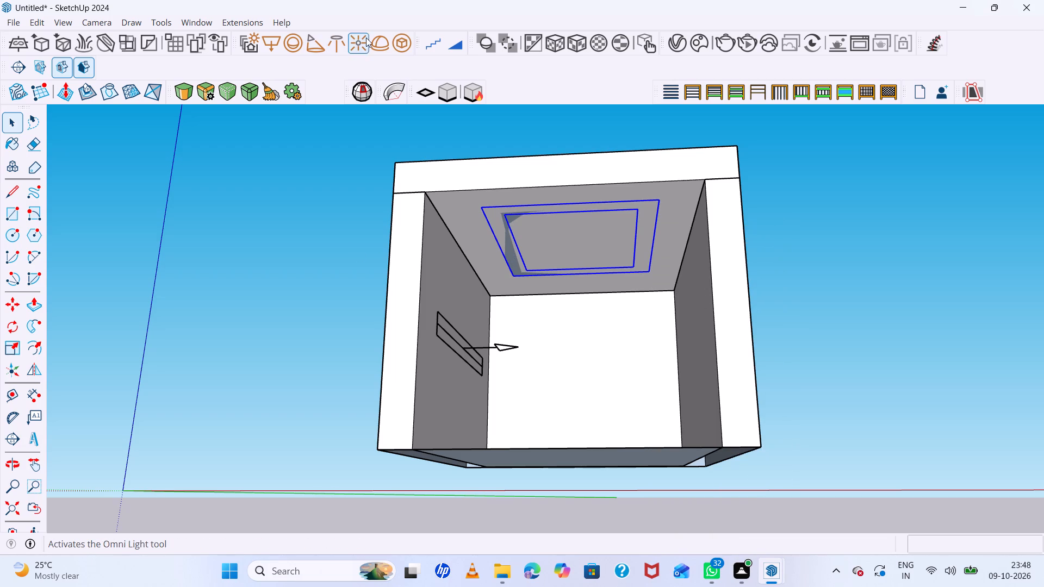
{"action": "left_click", "coordinate": [400, 42]}
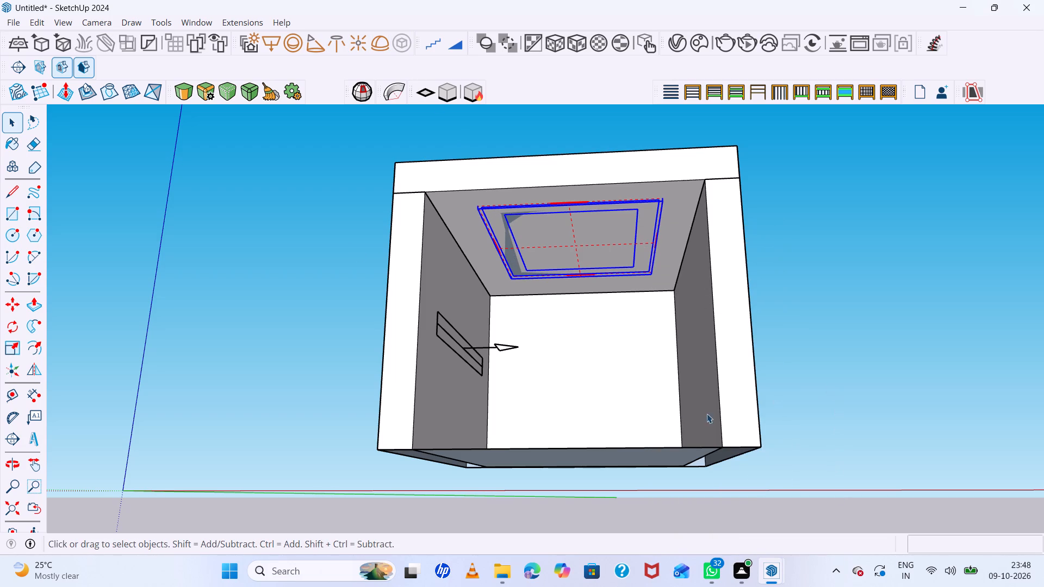
Open the new Mesh Light's parameters in the V-Ray Asset Editor.
{"action": "left_click", "coordinate": [674, 44]}
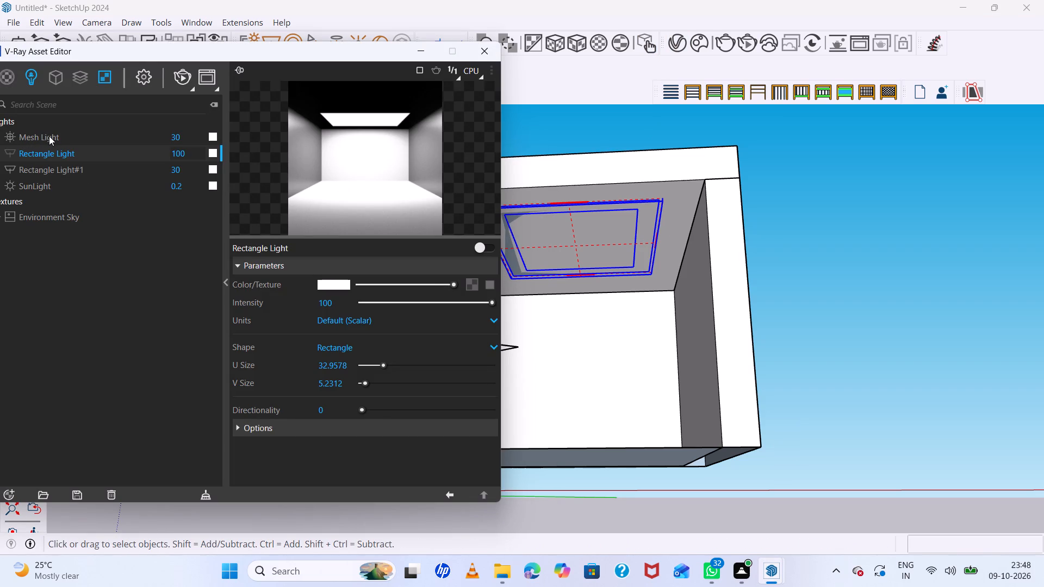
{"action": "left_click", "coordinate": [9, 132]}
{"action": "left_click", "coordinate": [11, 135]}
{"action": "left_click", "coordinate": [61, 137]}
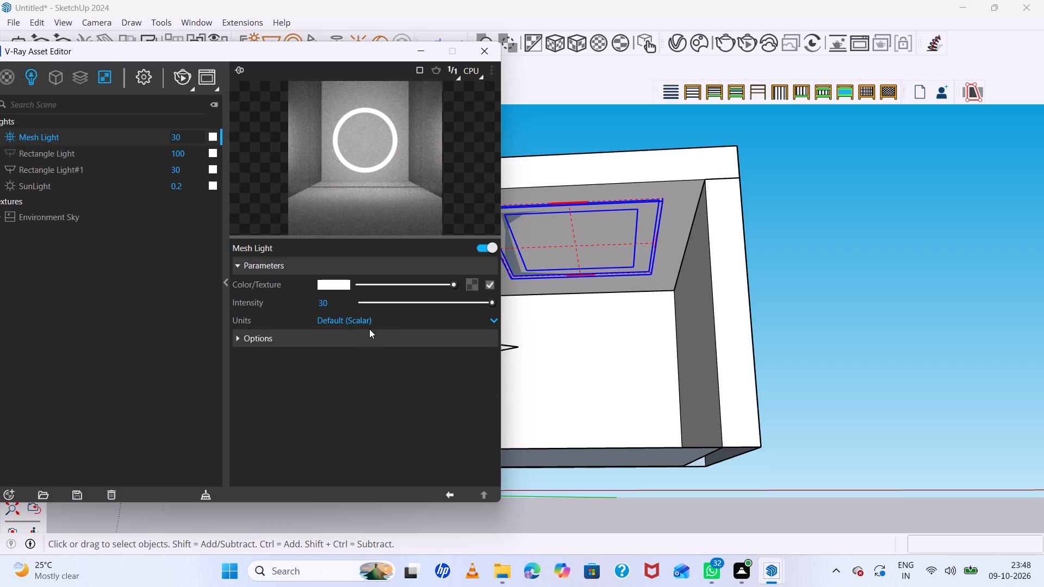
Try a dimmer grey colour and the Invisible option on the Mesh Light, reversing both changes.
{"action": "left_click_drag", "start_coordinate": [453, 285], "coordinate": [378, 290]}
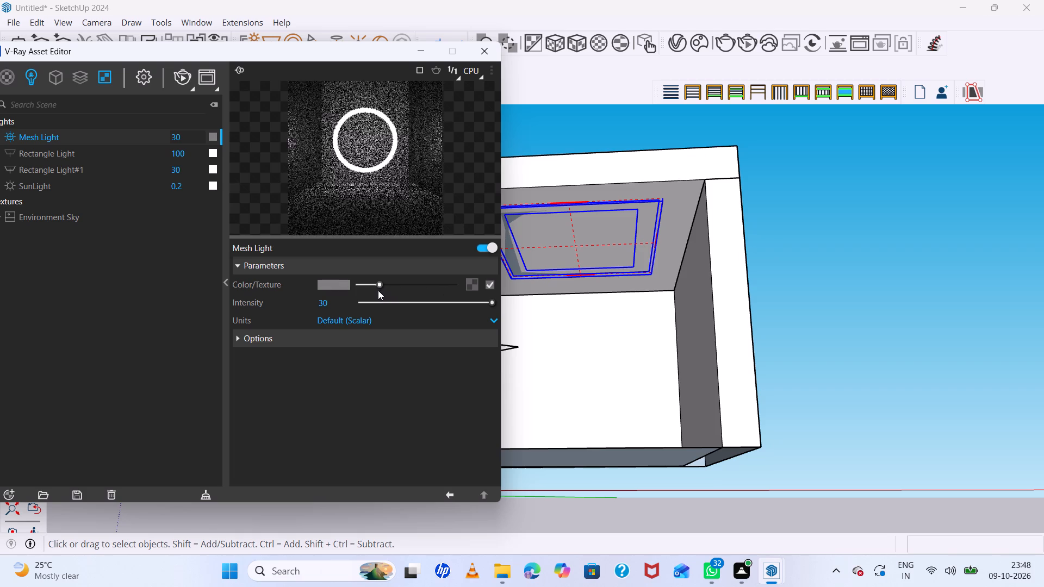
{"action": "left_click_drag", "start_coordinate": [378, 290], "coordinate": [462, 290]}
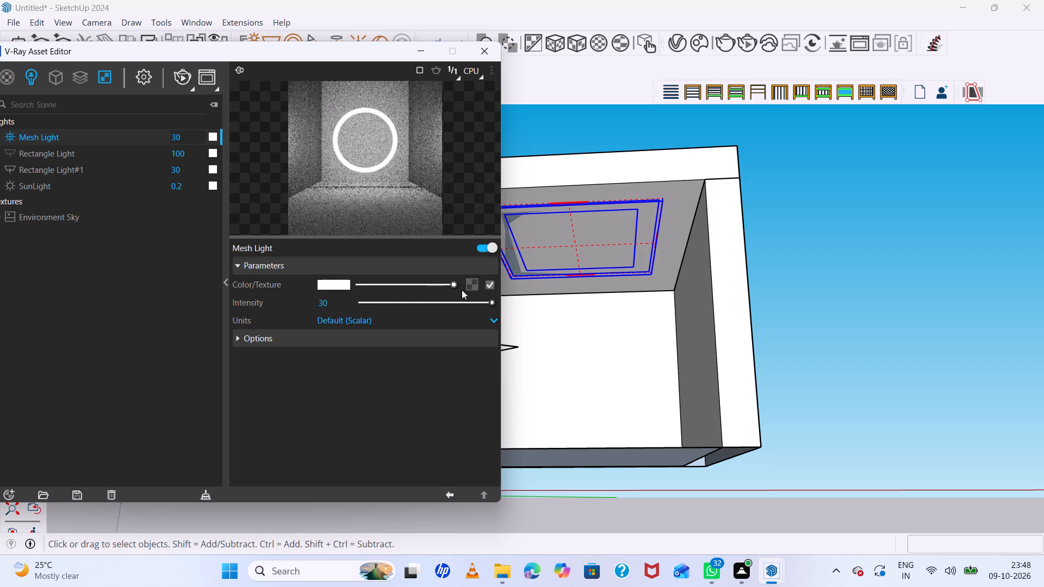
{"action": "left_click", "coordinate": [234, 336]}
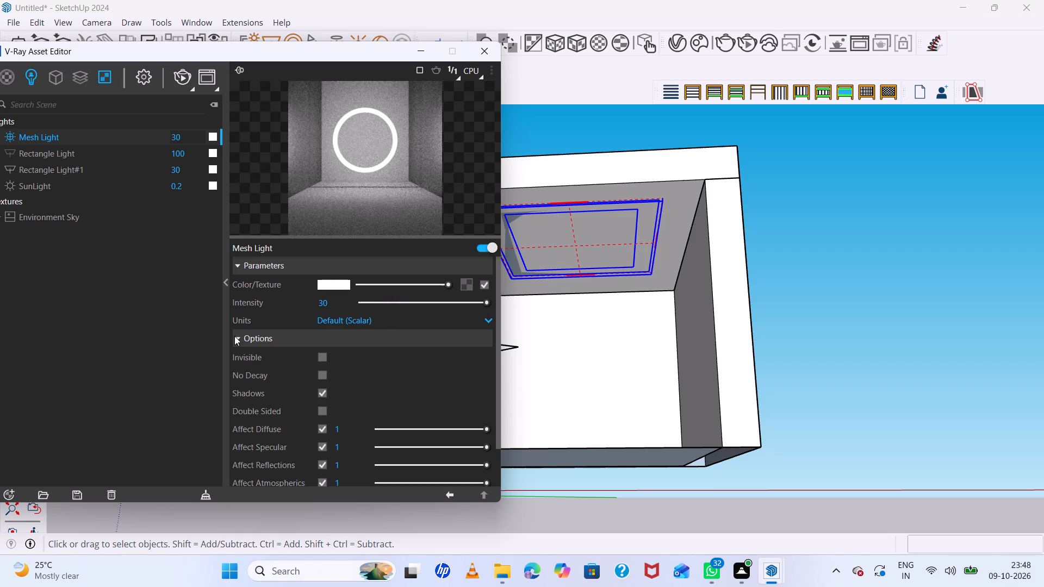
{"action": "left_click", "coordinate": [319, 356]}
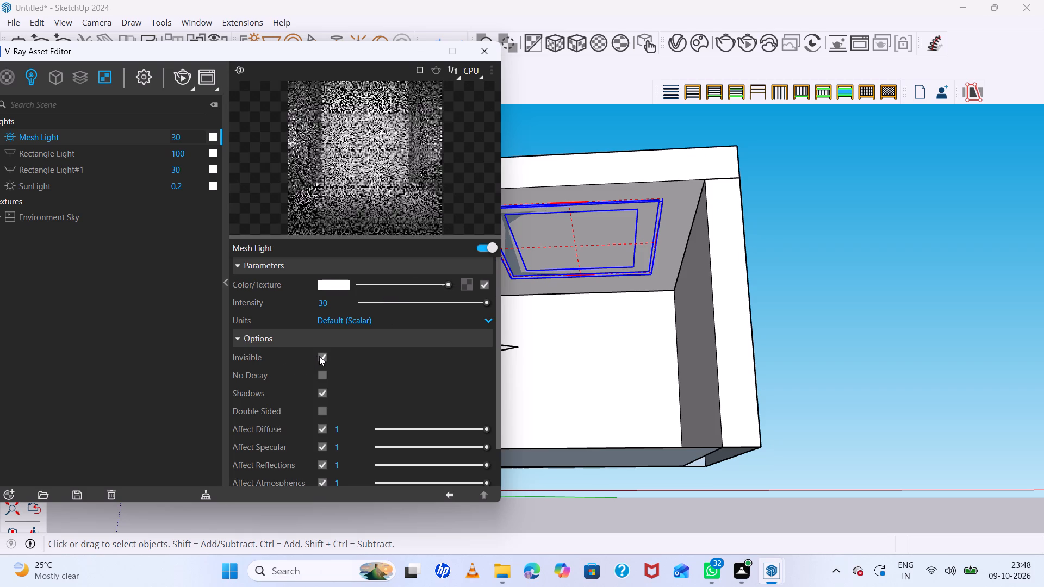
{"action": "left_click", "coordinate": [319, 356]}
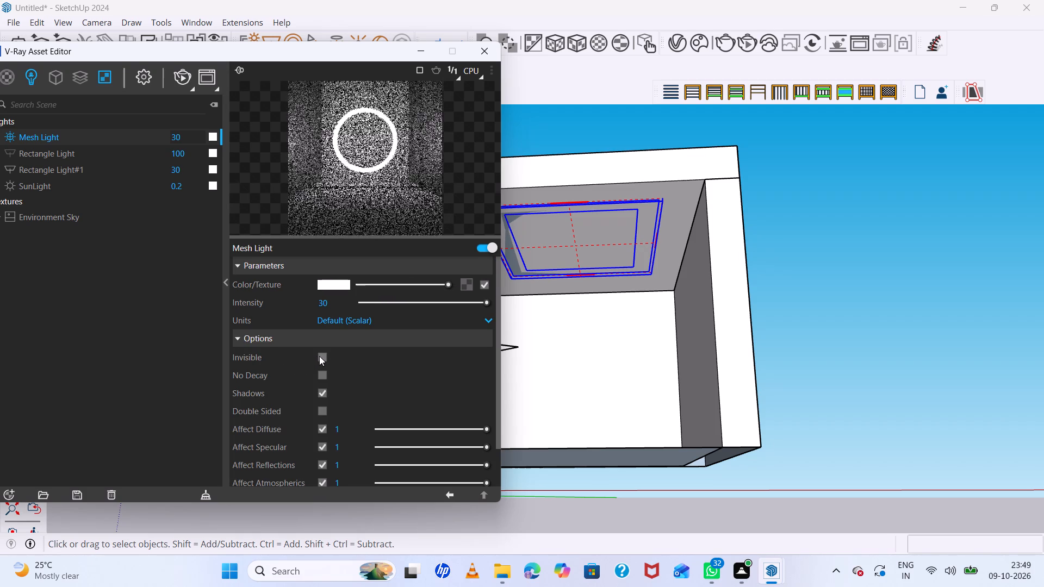
Turn off Affect Reflections and Affect Specular for the Mesh Light.
{"action": "scroll", "coordinate": [339, 370], "scroll_direction": "down", "scroll_amount": 1}
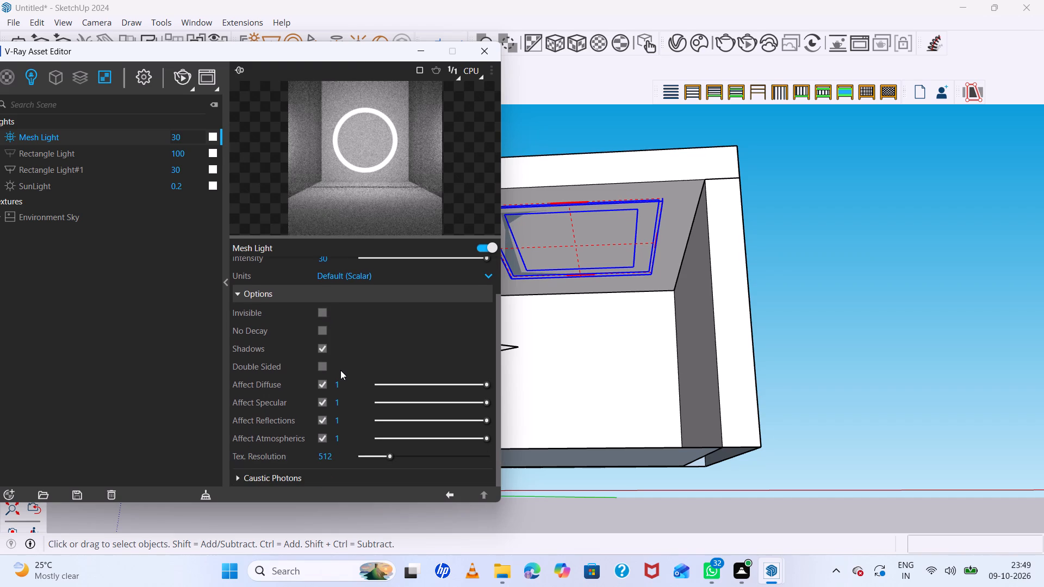
{"action": "left_click", "coordinate": [321, 421]}
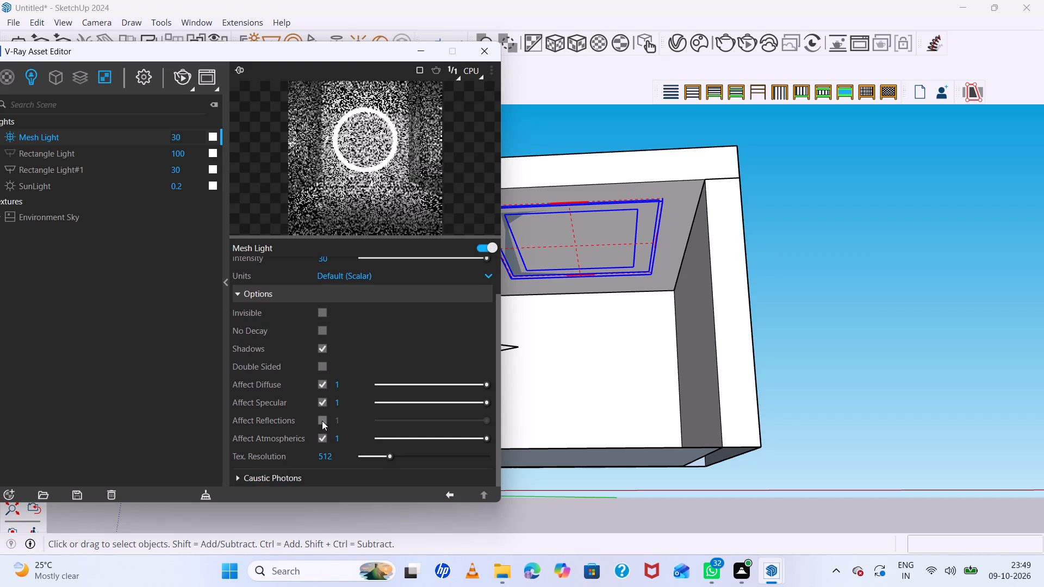
{"action": "left_click", "coordinate": [324, 400]}
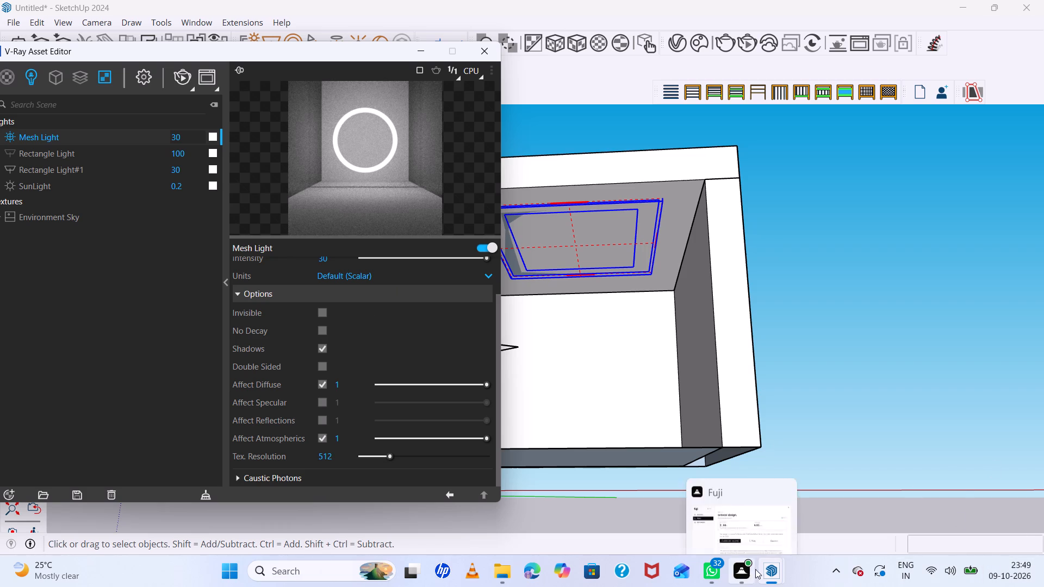
Examine the rendered box and its ceiling frame up close in the V-Ray Frame Buffer.
{"action": "left_click", "coordinate": [773, 570]}
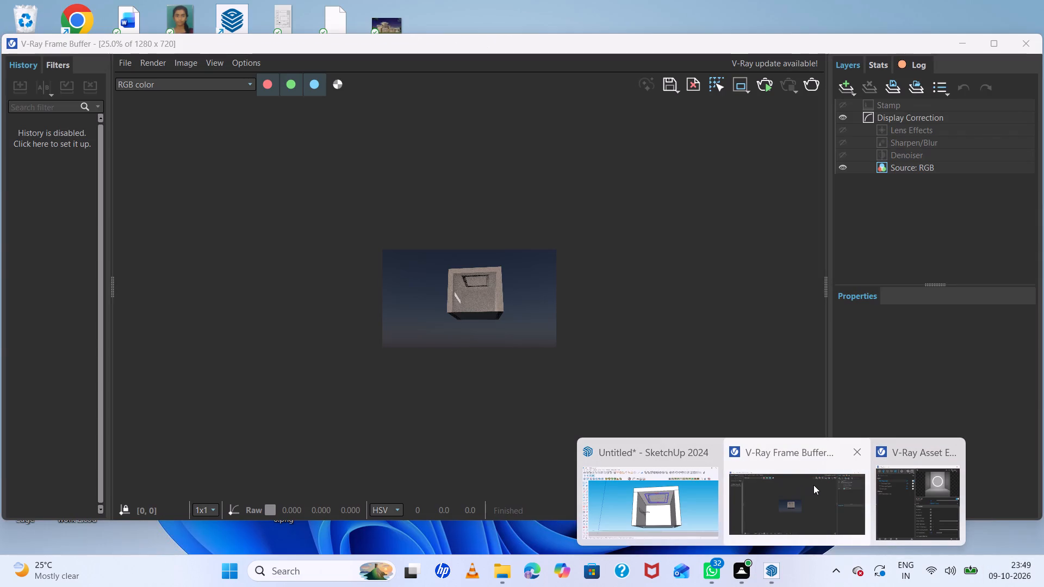
{"action": "left_click", "coordinate": [806, 495]}
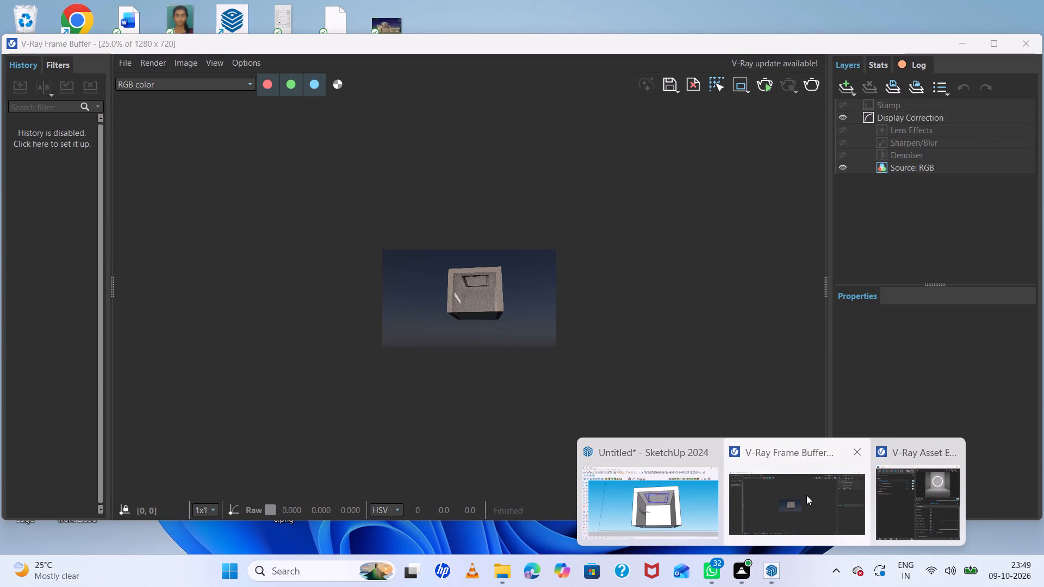
{"action": "scroll", "coordinate": [443, 296], "scroll_direction": "up", "scroll_amount": 4}
{"action": "scroll", "coordinate": [445, 294], "scroll_direction": "down", "scroll_amount": 5}
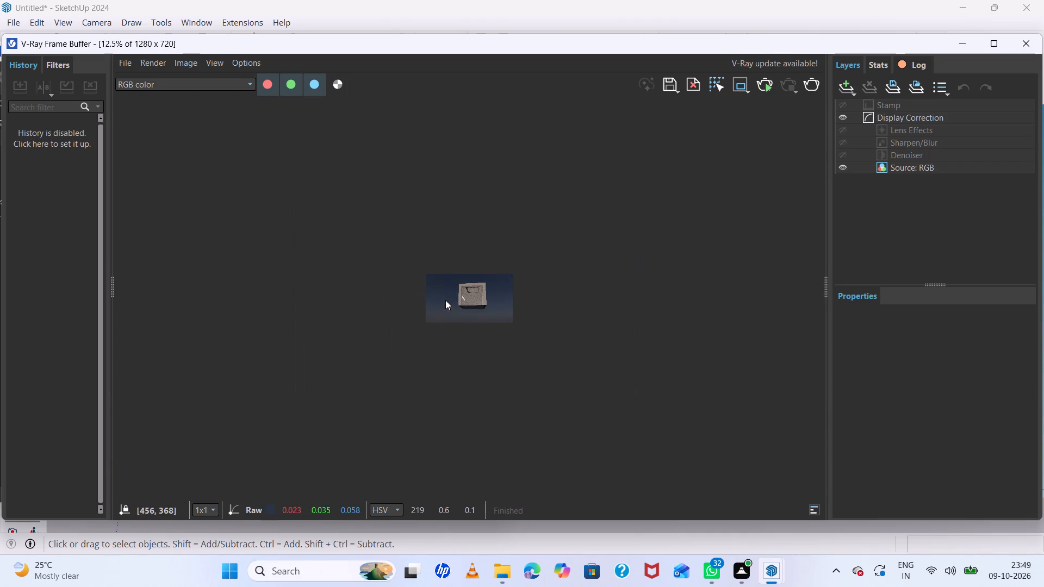
{"action": "scroll", "coordinate": [458, 284], "scroll_direction": "up", "scroll_amount": 4}
{"action": "scroll", "coordinate": [463, 284], "scroll_direction": "down", "scroll_amount": 2}
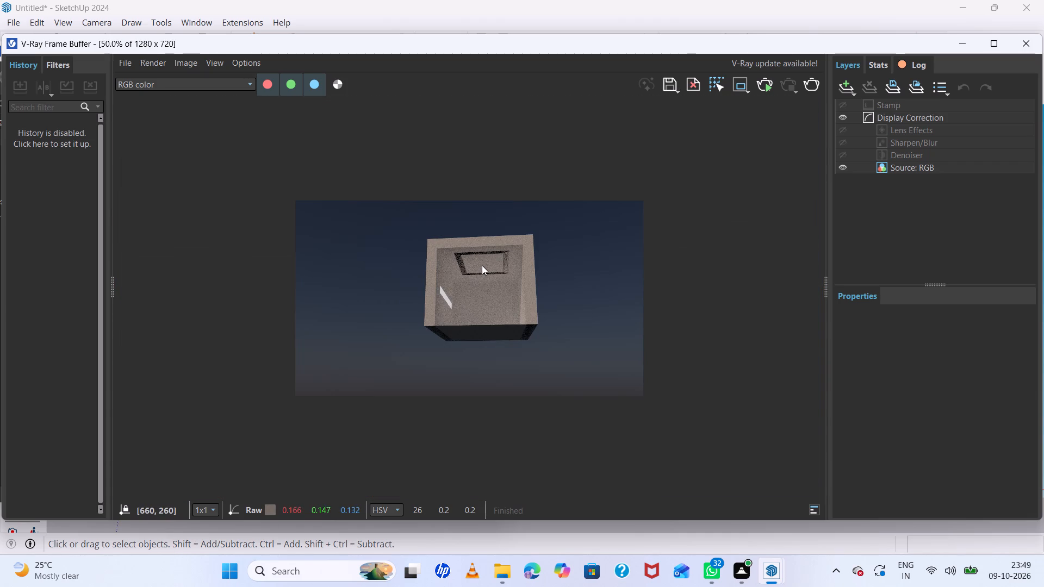
{"action": "middle_click_drag", "start_coordinate": [498, 324], "coordinate": [498, 374]}
{"action": "middle_click", "coordinate": [498, 374]}
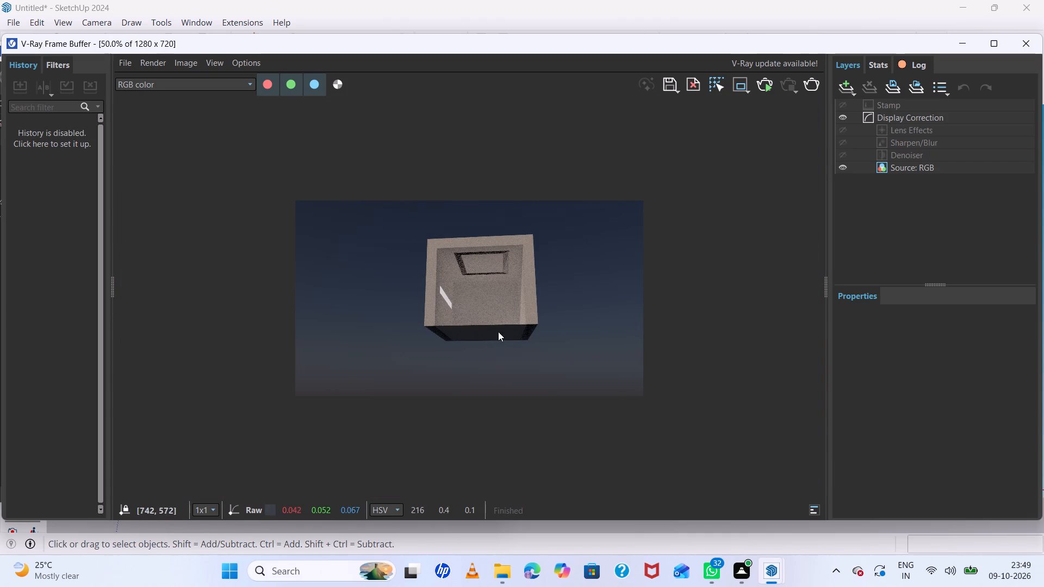
{"action": "scroll", "coordinate": [497, 290], "scroll_direction": "up", "scroll_amount": 1}
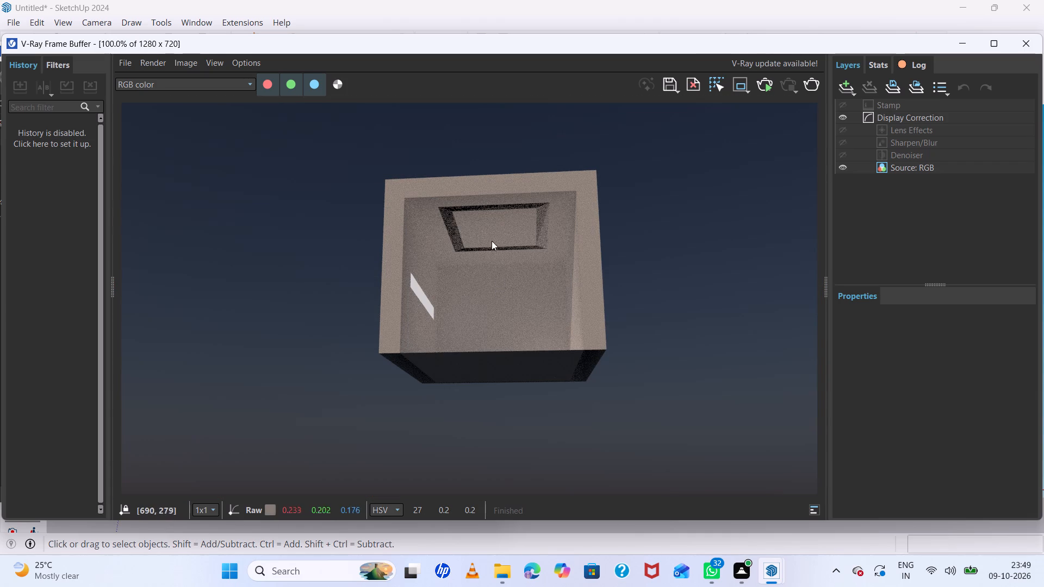
{"action": "scroll", "coordinate": [492, 235], "scroll_direction": "up", "scroll_amount": 2}
{"action": "scroll", "coordinate": [491, 235], "scroll_direction": "down", "scroll_amount": 2}
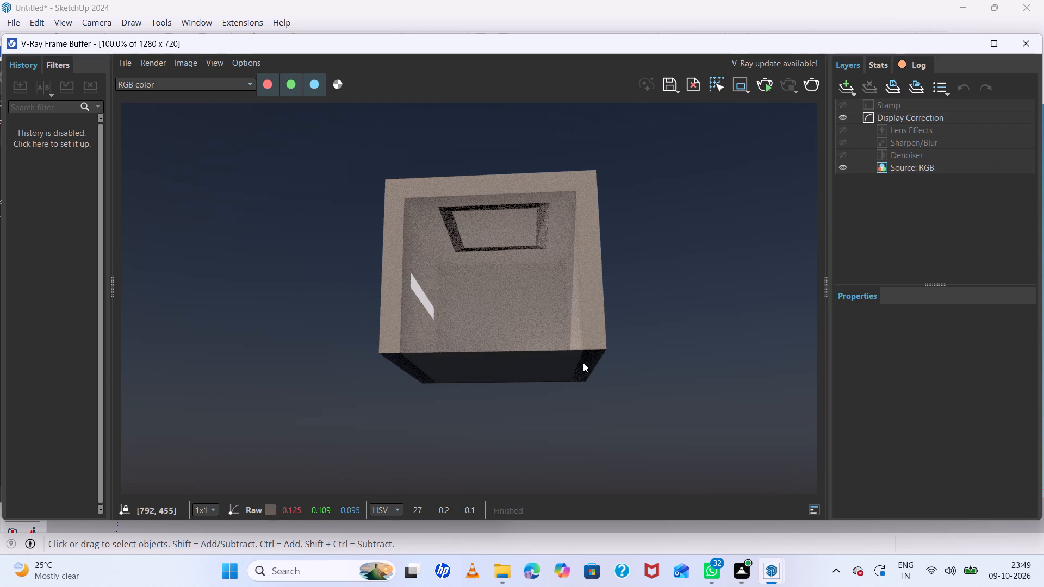
Make the Mesh Light double sided in its V-Ray Asset Editor options.
{"action": "left_click", "coordinate": [770, 567]}
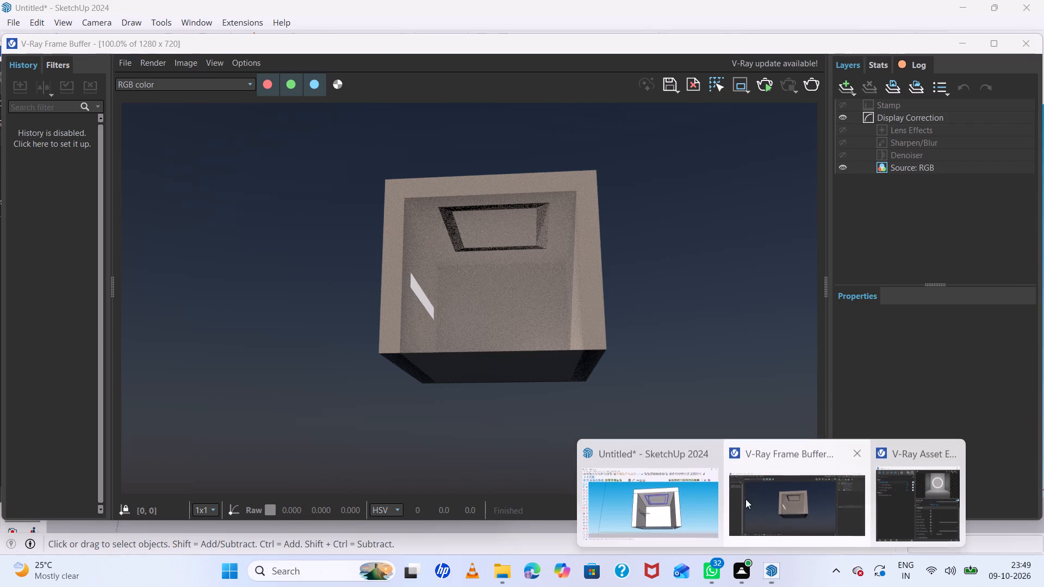
{"action": "left_click", "coordinate": [915, 504]}
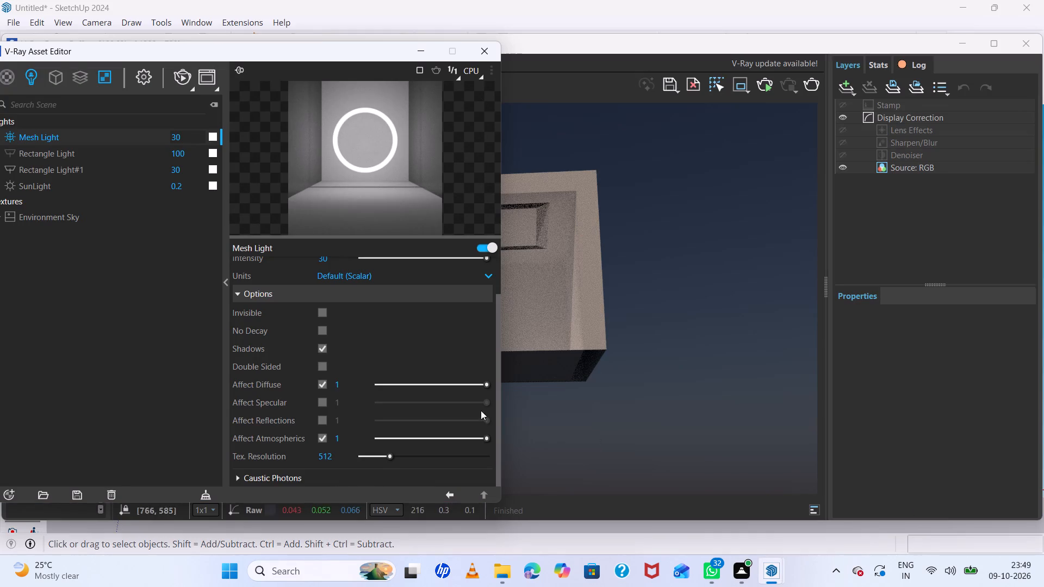
{"action": "left_click", "coordinate": [322, 366]}
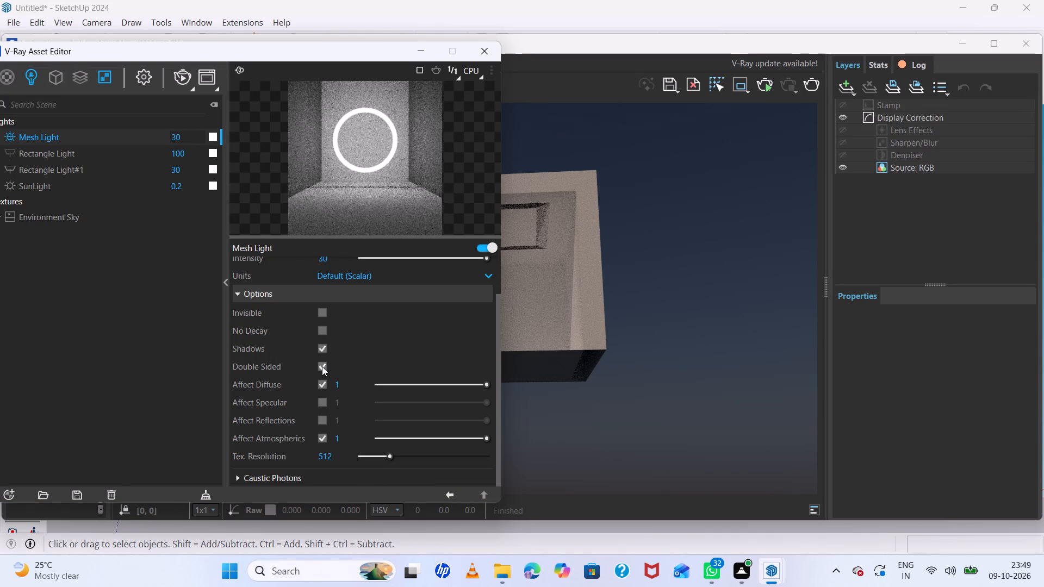
Check the ceiling frame again at close range in the V-Ray Frame Buffer.
{"action": "left_click", "coordinate": [778, 570]}
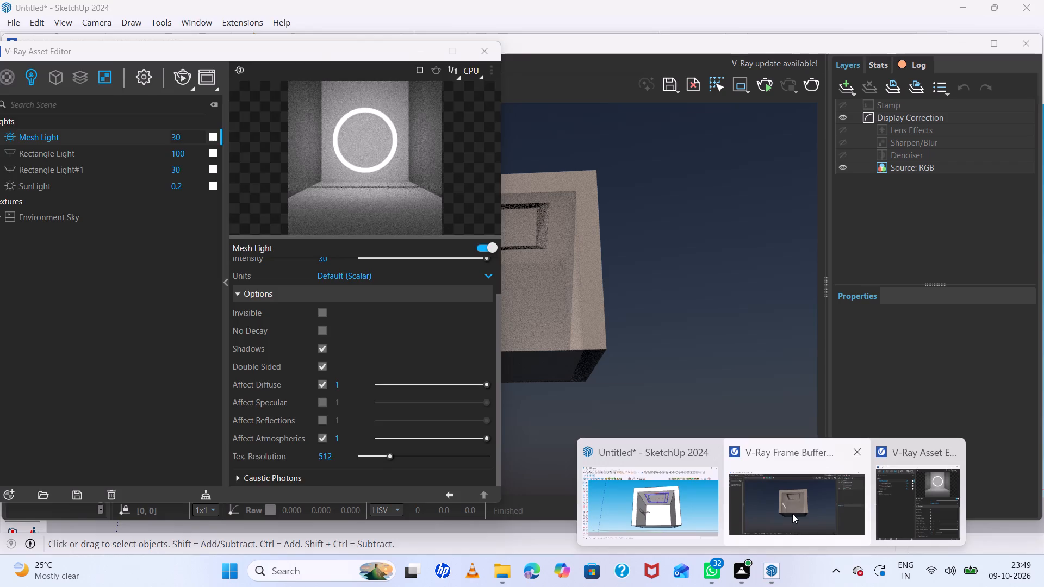
{"action": "left_click", "coordinate": [792, 511]}
{"action": "scroll", "coordinate": [523, 214], "scroll_direction": "up", "scroll_amount": 2}
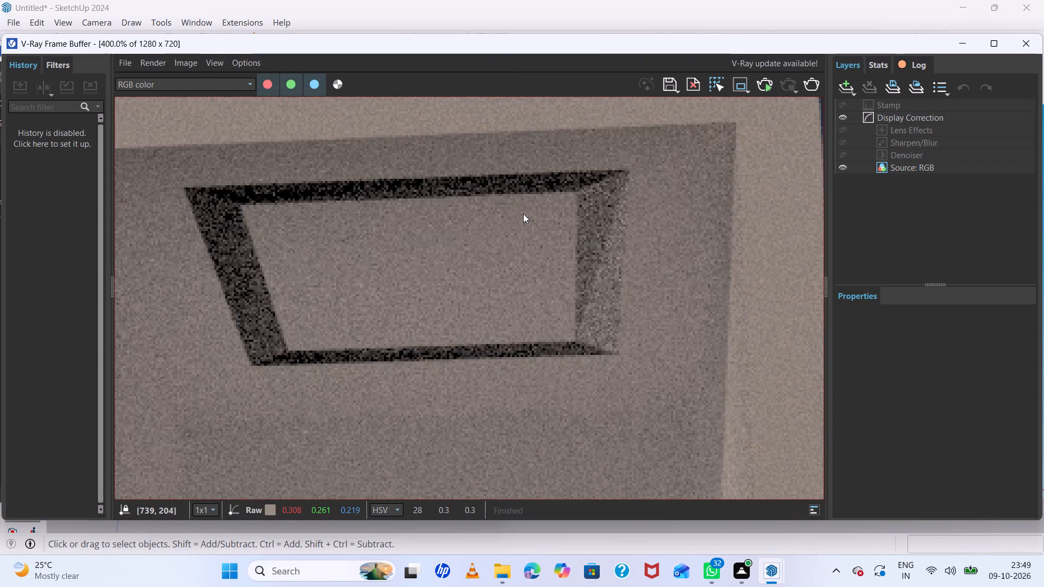
{"action": "scroll", "coordinate": [523, 214], "scroll_direction": "down", "scroll_amount": 2}
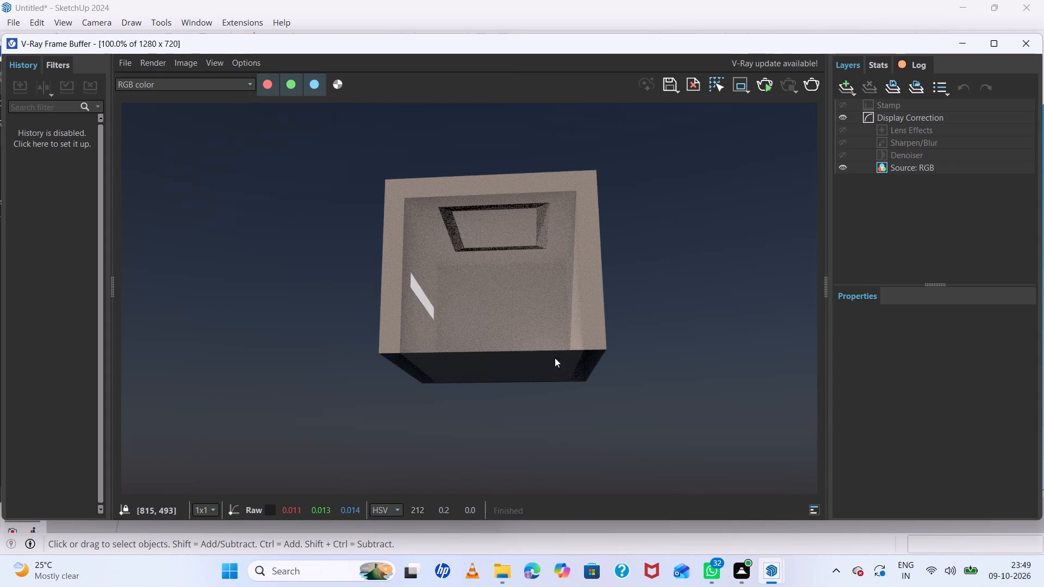
{"action": "scroll", "coordinate": [549, 228], "scroll_direction": "up", "scroll_amount": 1}
{"action": "middle_click_drag", "start_coordinate": [549, 228], "coordinate": [539, 293]}
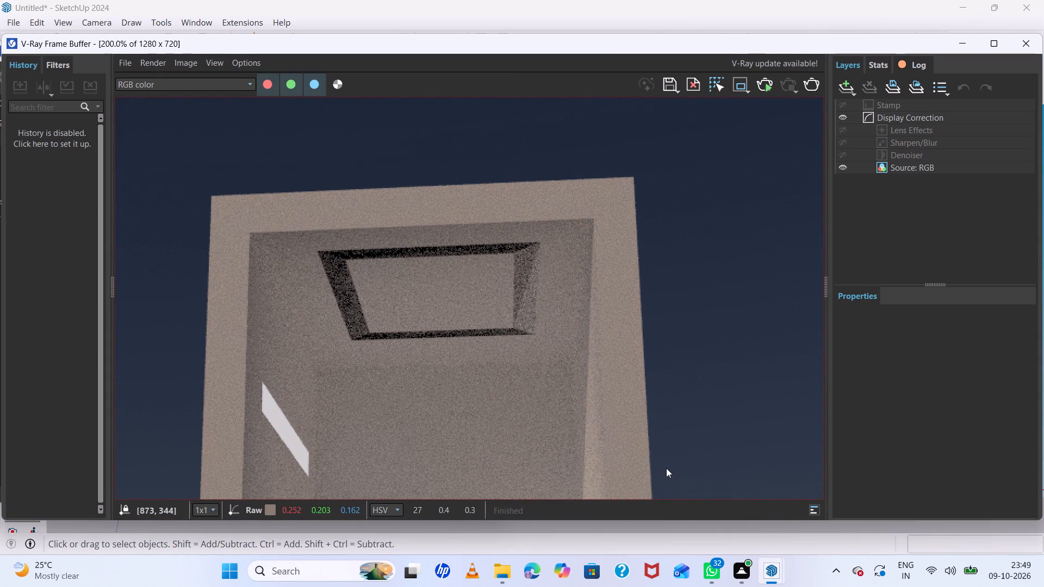
Darken the Mesh Light's colour to black in its V-Ray Asset Editor parameters.
{"action": "left_click", "coordinate": [771, 573]}
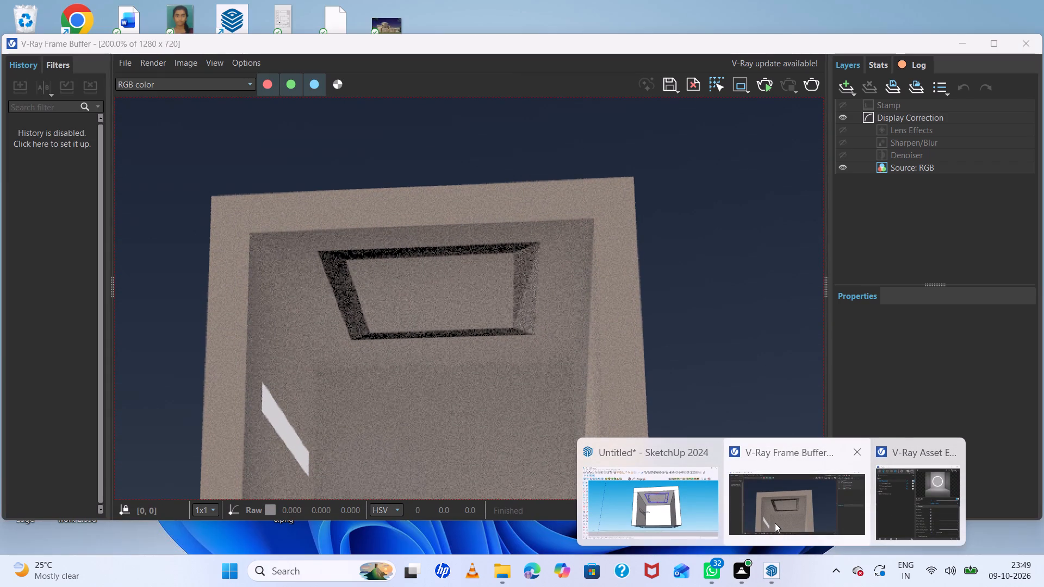
{"action": "left_click", "coordinate": [913, 496]}
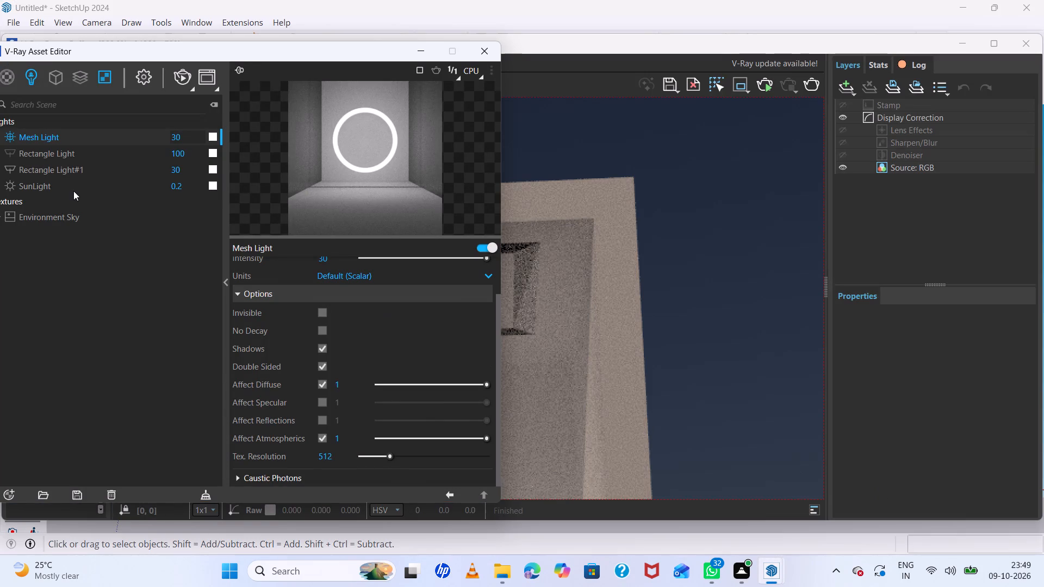
{"action": "scroll", "coordinate": [179, 225], "scroll_direction": "down", "scroll_amount": 5}
{"action": "scroll", "coordinate": [357, 296], "scroll_direction": "down", "scroll_amount": 9}
{"action": "scroll", "coordinate": [316, 267], "scroll_direction": "up", "scroll_amount": 5}
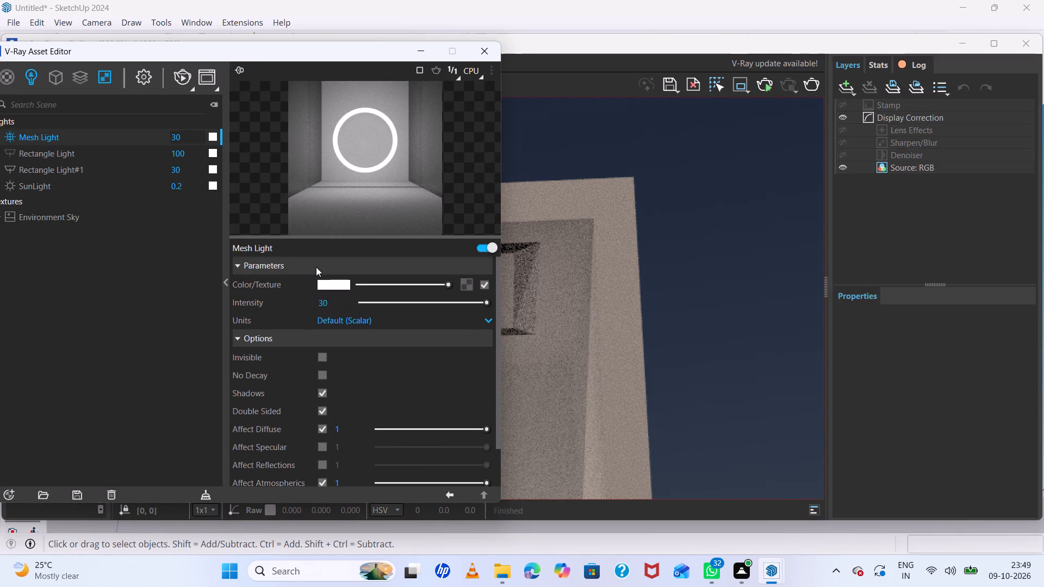
{"action": "left_click_drag", "start_coordinate": [446, 281], "coordinate": [331, 296]}
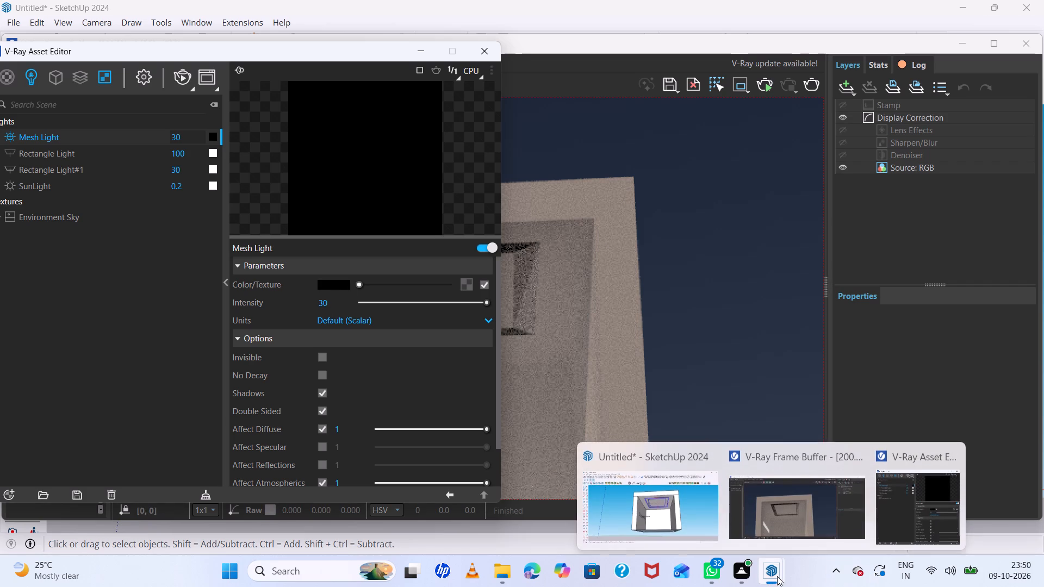
Examine the whole rendered box and its ceiling frame in the V-Ray Frame Buffer at different magnifications.
{"action": "left_click", "coordinate": [775, 519]}
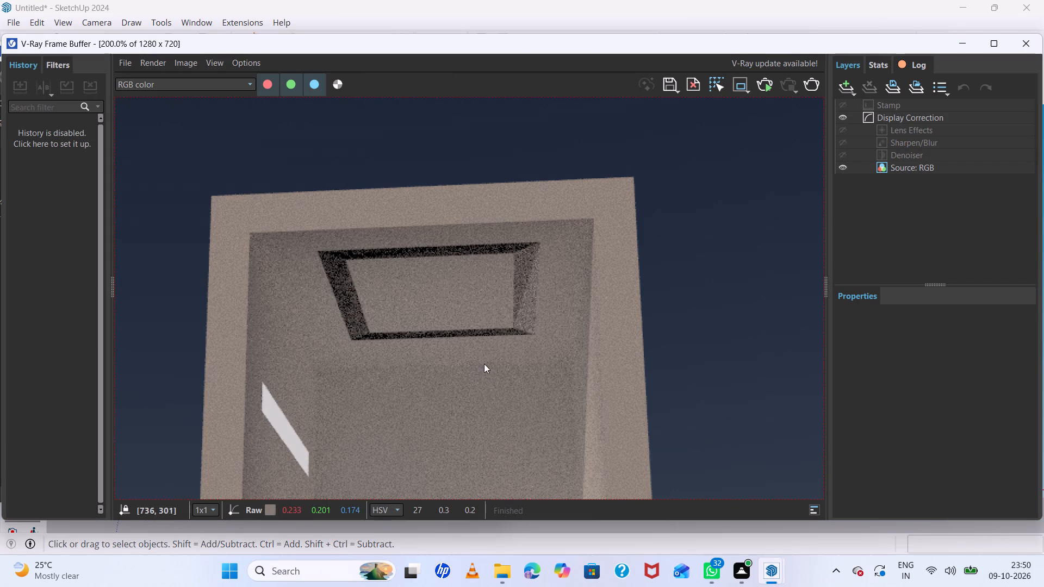
{"action": "scroll", "coordinate": [485, 358], "scroll_direction": "down", "scroll_amount": 3}
{"action": "scroll", "coordinate": [495, 309], "scroll_direction": "up", "scroll_amount": 4}
{"action": "scroll", "coordinate": [470, 253], "scroll_direction": "down", "scroll_amount": 3}
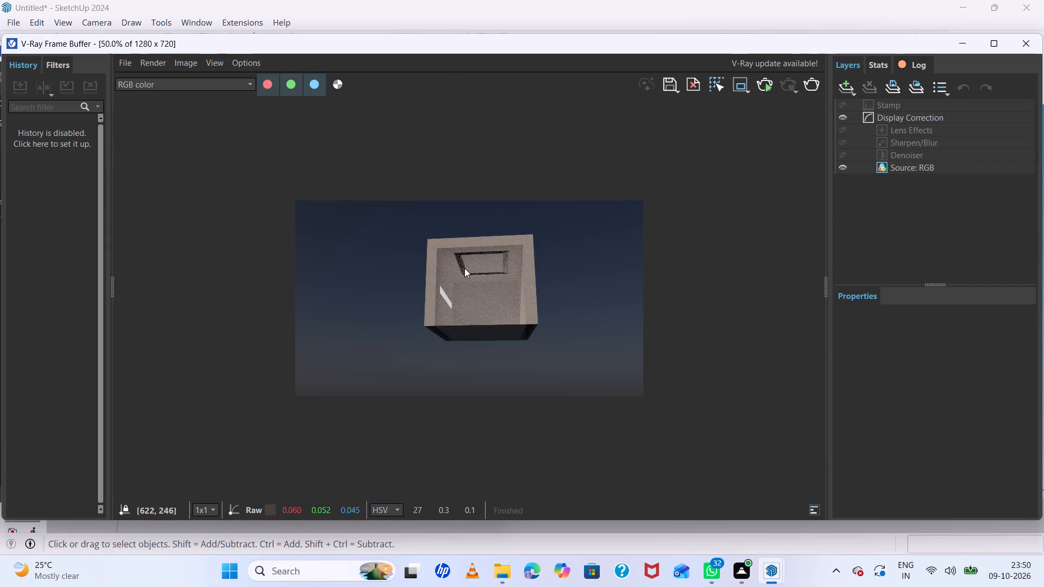
{"action": "middle_click_drag", "start_coordinate": [481, 326], "coordinate": [478, 361]}
{"action": "scroll", "coordinate": [464, 280], "scroll_direction": "up", "scroll_amount": 1}
{"action": "middle_click_drag", "start_coordinate": [484, 308], "coordinate": [491, 349]}
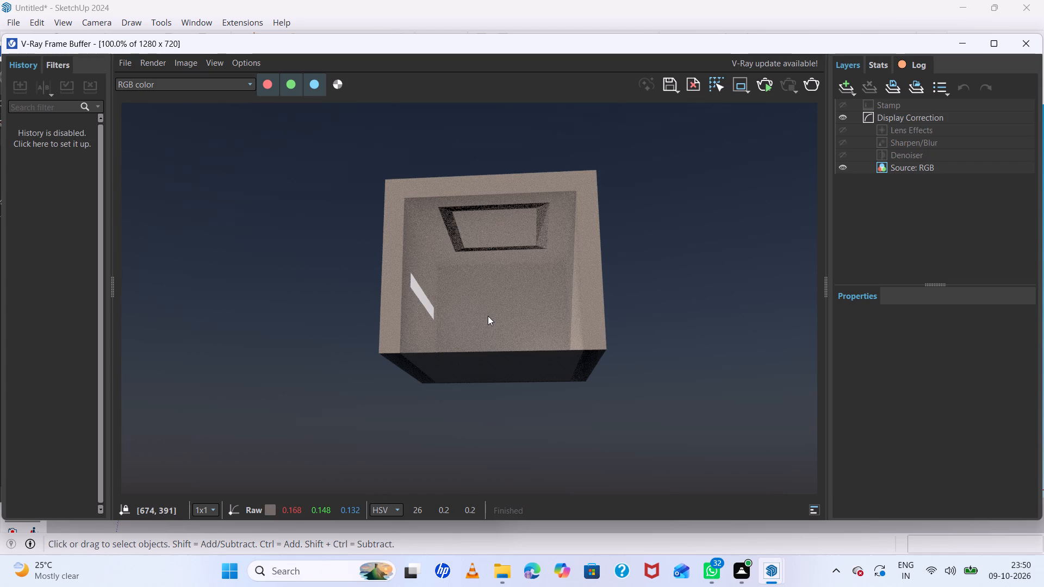
{"action": "key", "text": "space"}
{"action": "left_click", "coordinate": [707, 266]}
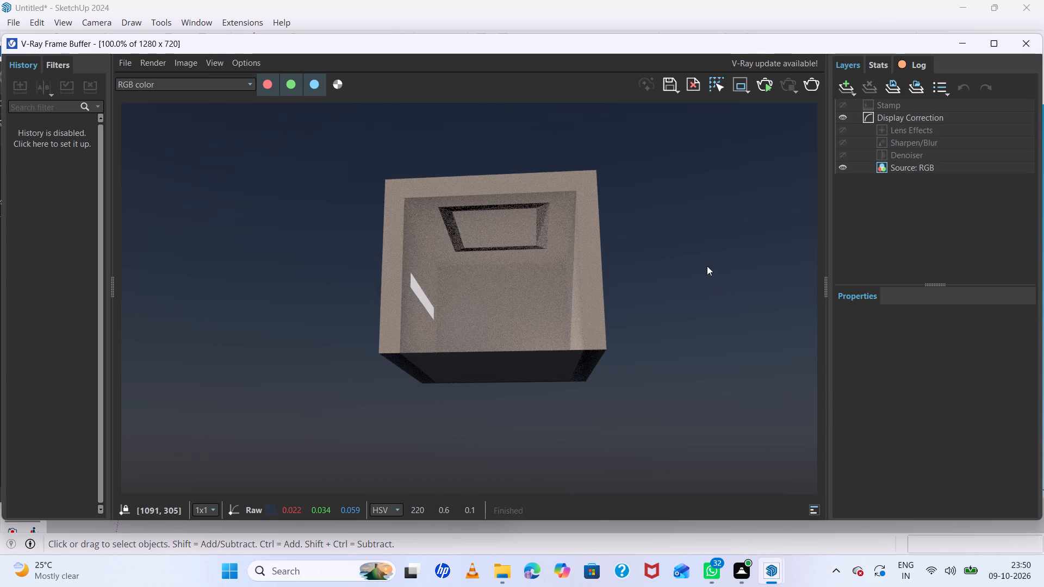
{"action": "scroll", "coordinate": [609, 282], "scroll_direction": "down", "scroll_amount": 3}
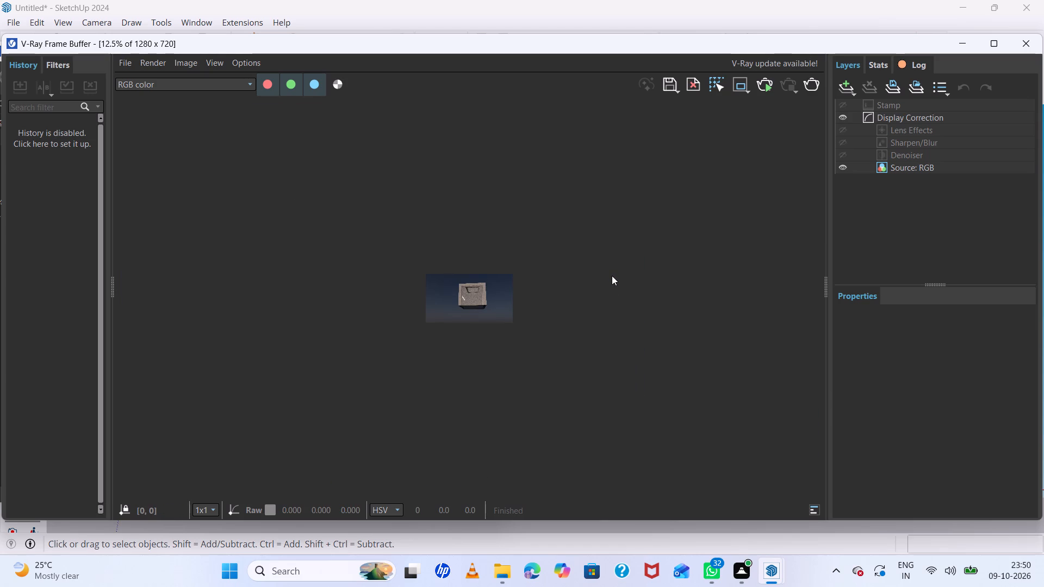
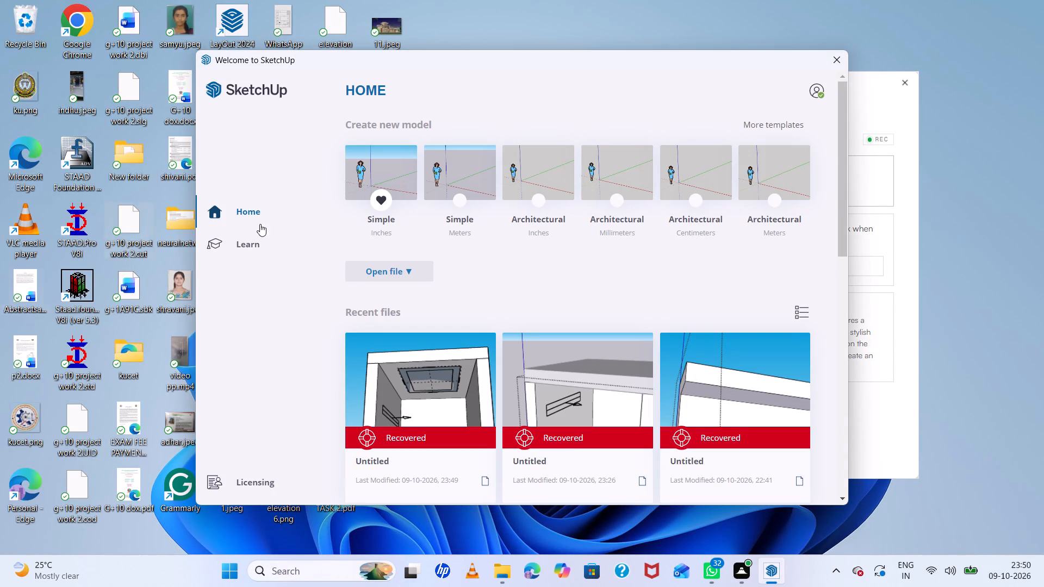
Choose the recovered Untitled model last modified at 23:49, showing the box with the ceiling frame, for reopening.
{"action": "scroll", "coordinate": [341, 498], "scroll_direction": "down", "scroll_amount": 2}
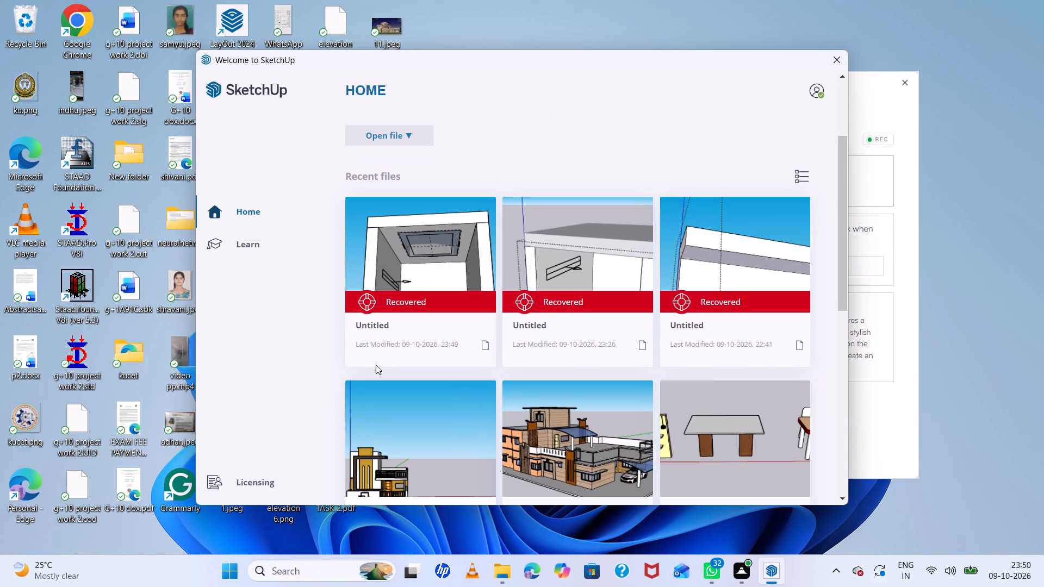
{"action": "double_click", "coordinate": [421, 255]}
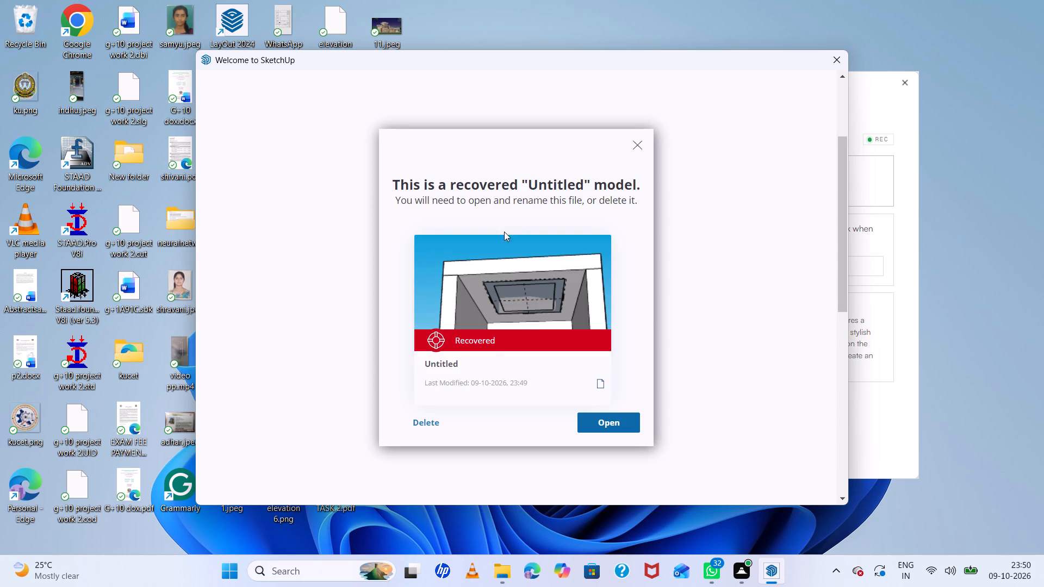
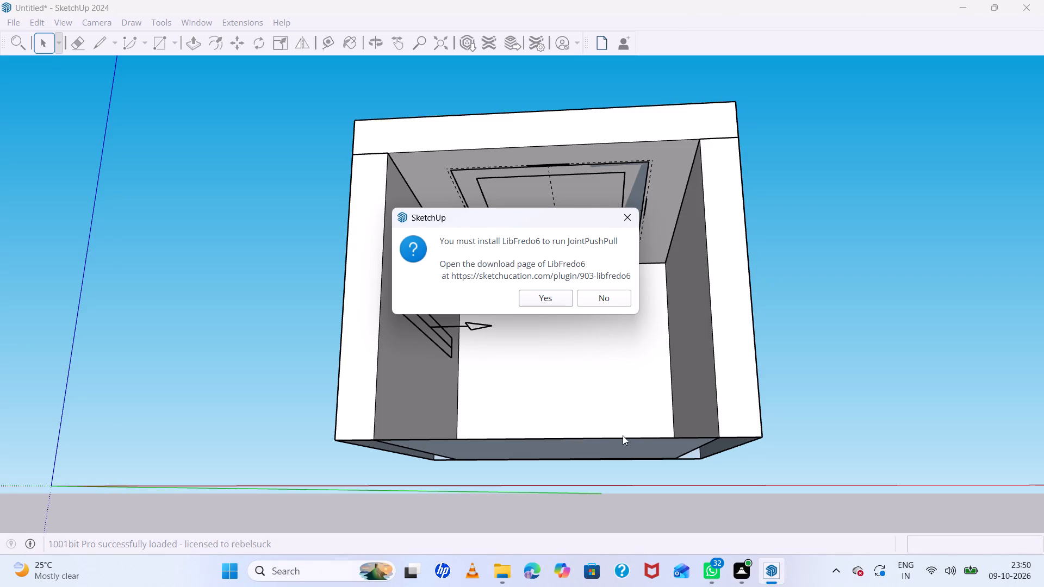
Decline opening the LibFredo6 download page requested by JointPushPull.
{"action": "left_click", "coordinate": [610, 299]}
{"action": "left_click", "coordinate": [1029, 197]}
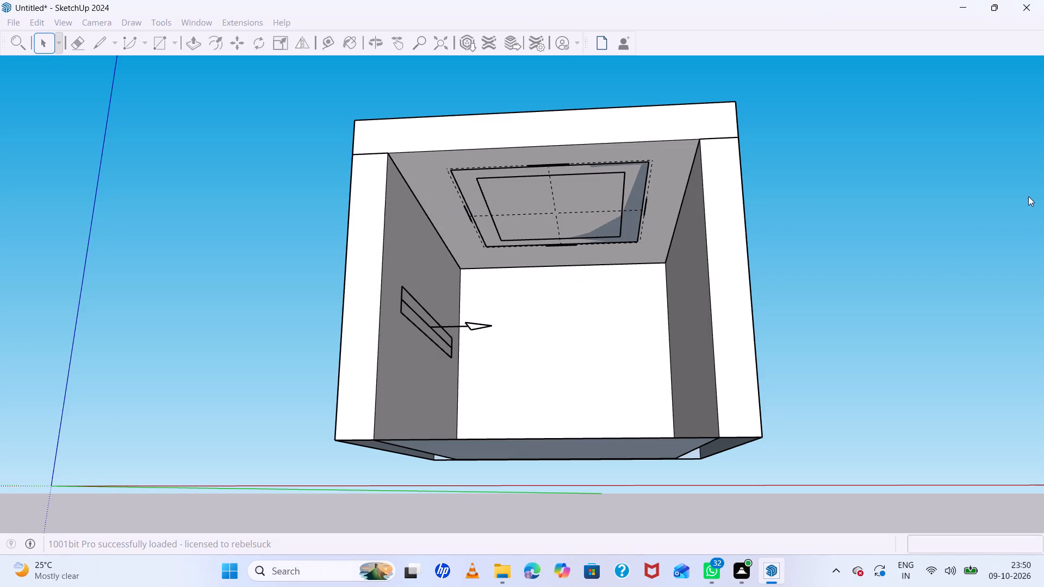
Close the Default Tray to enlarge the modelling area.
{"action": "scroll", "coordinate": [879, 224], "scroll_direction": "down", "scroll_amount": 2}
{"action": "scroll", "coordinate": [687, 265], "scroll_direction": "up", "scroll_amount": 4}
{"action": "scroll", "coordinate": [686, 265], "scroll_direction": "down", "scroll_amount": 1}
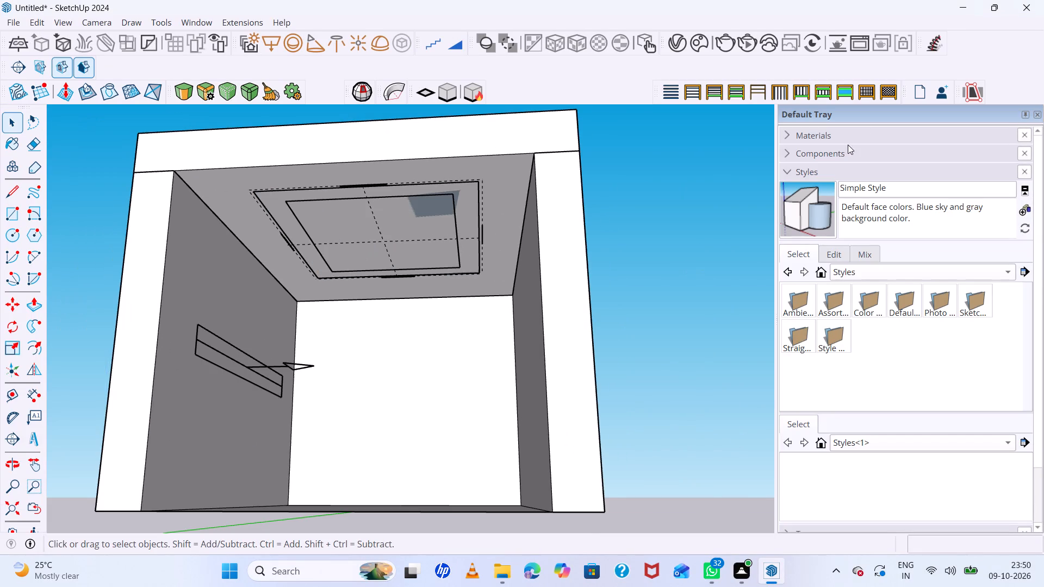
{"action": "left_click", "coordinate": [1036, 113]}
Ignore the notice offering extension updates.
{"action": "scroll", "coordinate": [605, 324], "scroll_direction": "down", "scroll_amount": 6}
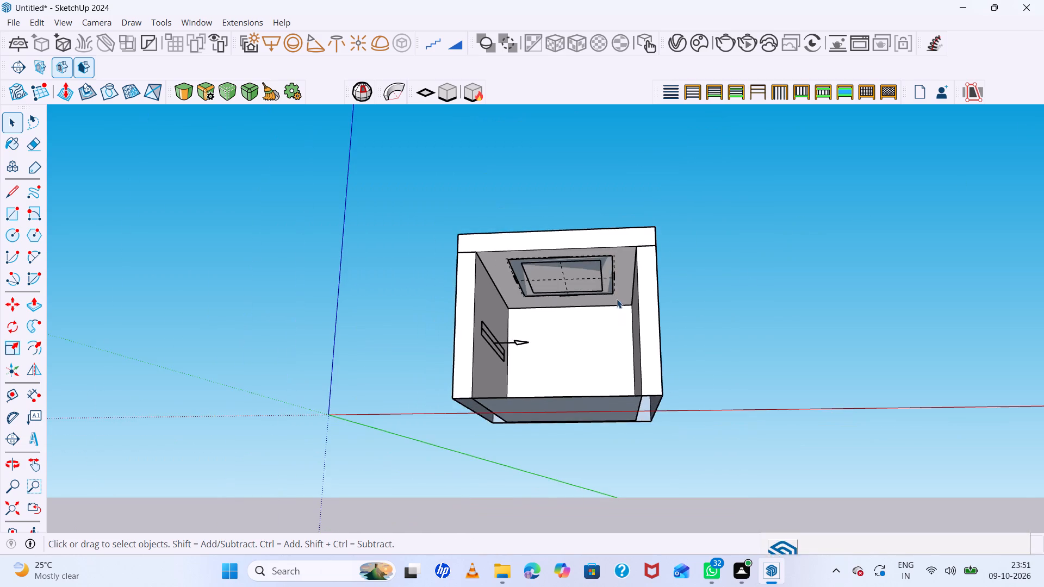
{"action": "middle_click_drag", "start_coordinate": [615, 295], "coordinate": [624, 404]}
{"action": "scroll", "coordinate": [594, 403], "scroll_direction": "up", "scroll_amount": 4}
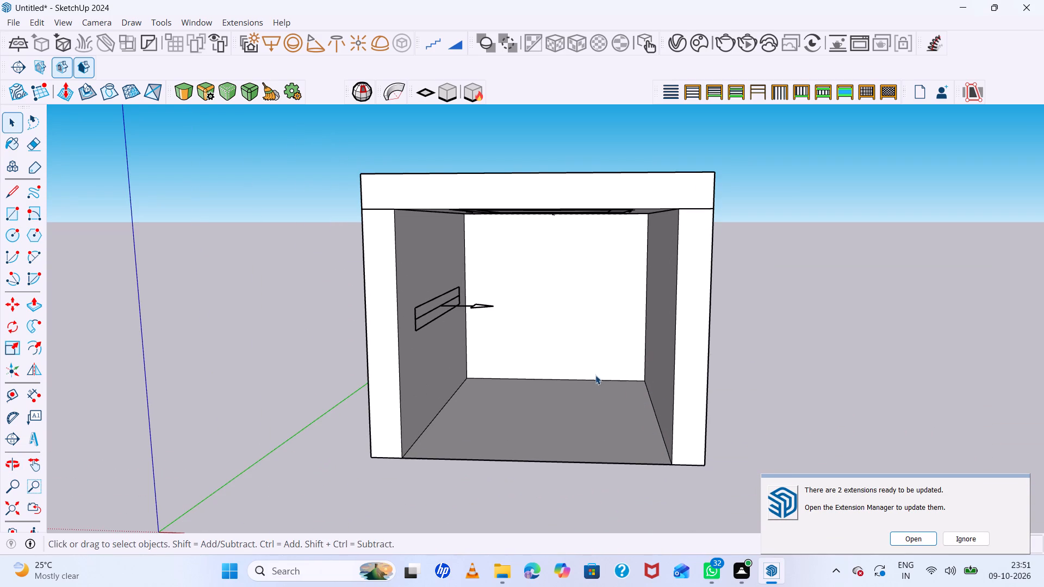
{"action": "left_click", "coordinate": [969, 534]}
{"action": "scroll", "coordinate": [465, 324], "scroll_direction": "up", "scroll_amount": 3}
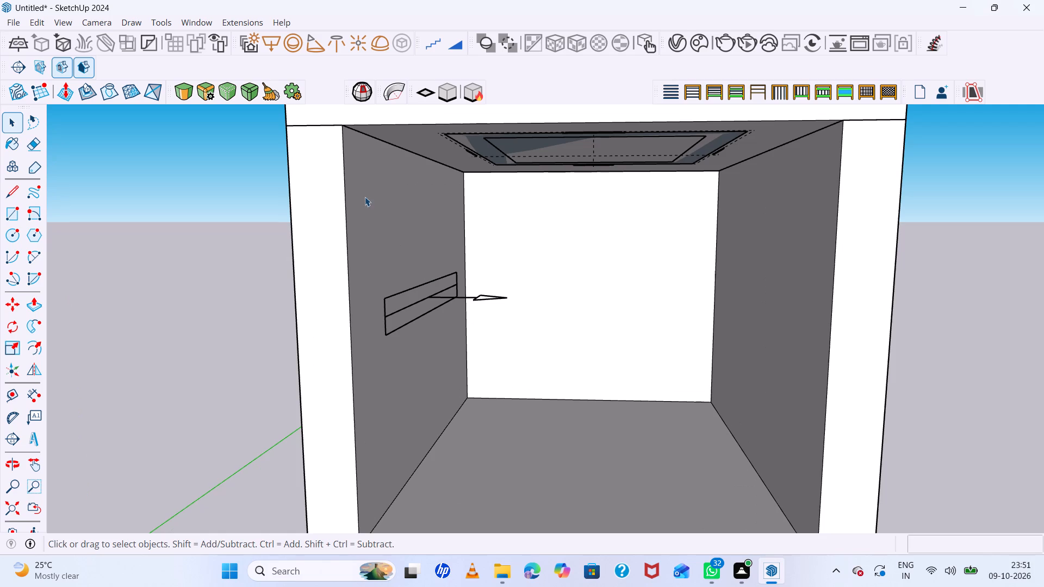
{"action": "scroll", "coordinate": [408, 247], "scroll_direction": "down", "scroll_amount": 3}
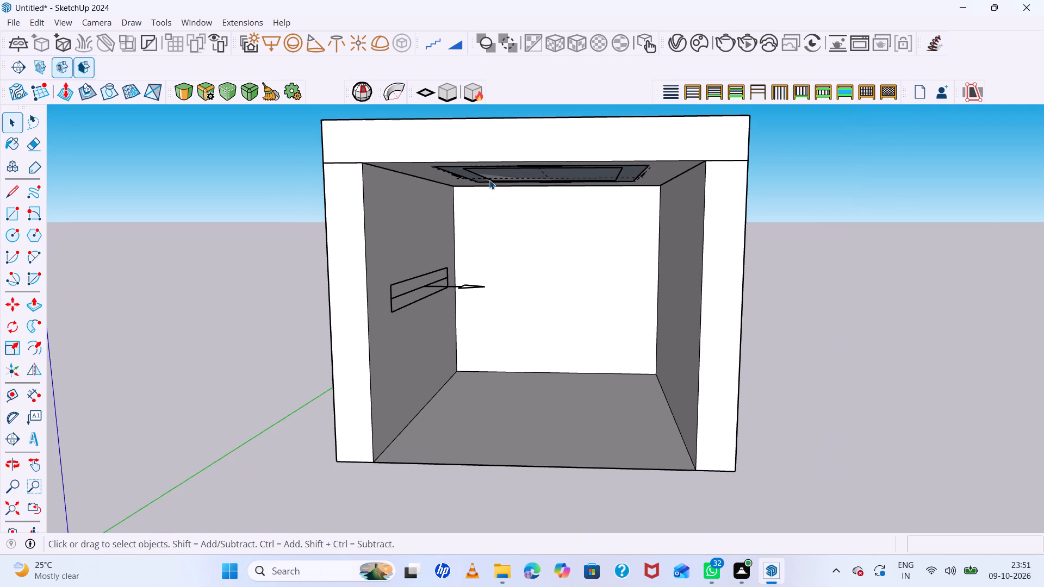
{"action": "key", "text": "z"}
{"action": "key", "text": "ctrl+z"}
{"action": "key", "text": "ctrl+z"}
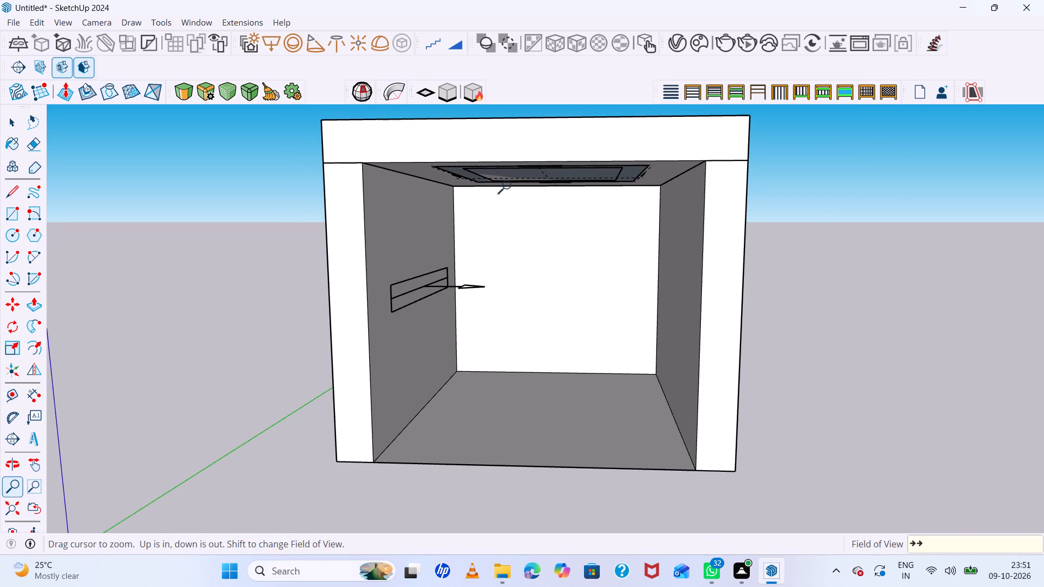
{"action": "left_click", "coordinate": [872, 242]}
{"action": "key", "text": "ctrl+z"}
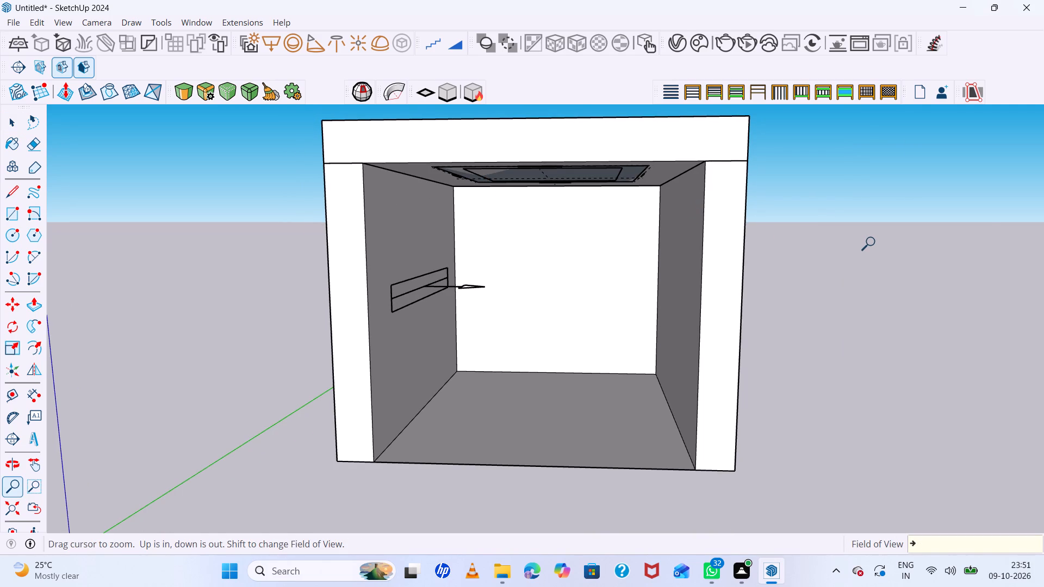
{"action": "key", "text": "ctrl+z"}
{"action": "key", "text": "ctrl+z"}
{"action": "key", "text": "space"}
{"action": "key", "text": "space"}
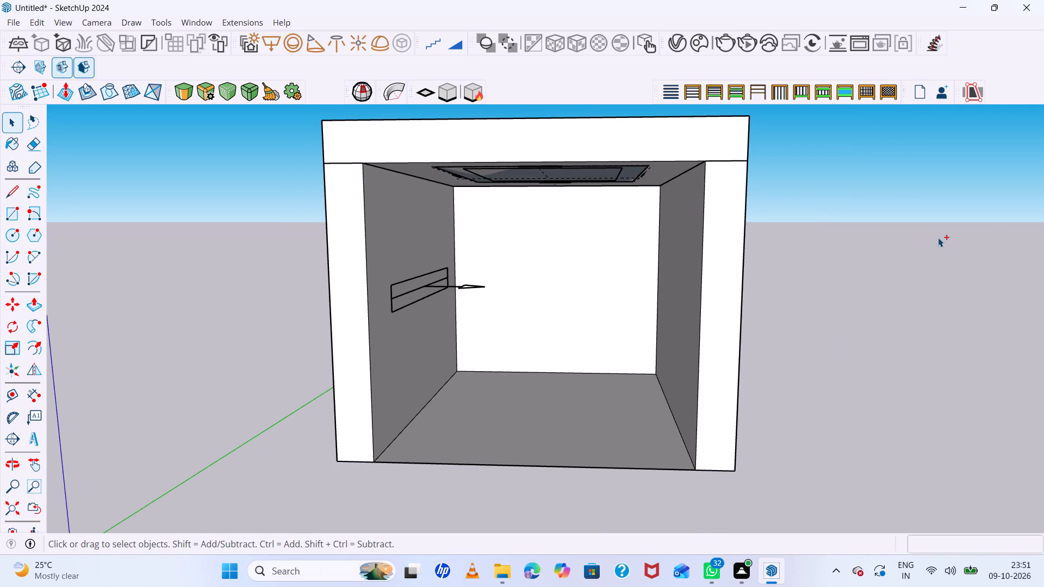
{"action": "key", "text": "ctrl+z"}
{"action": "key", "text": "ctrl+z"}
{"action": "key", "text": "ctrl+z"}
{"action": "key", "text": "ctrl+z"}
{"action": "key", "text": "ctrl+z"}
Delete the outer frame object with the dashed centre lines surrounding the rectangle on the box's ceiling.
{"action": "left_click", "coordinate": [576, 174]}
{"action": "scroll", "coordinate": [580, 190], "scroll_direction": "up", "scroll_amount": 4}
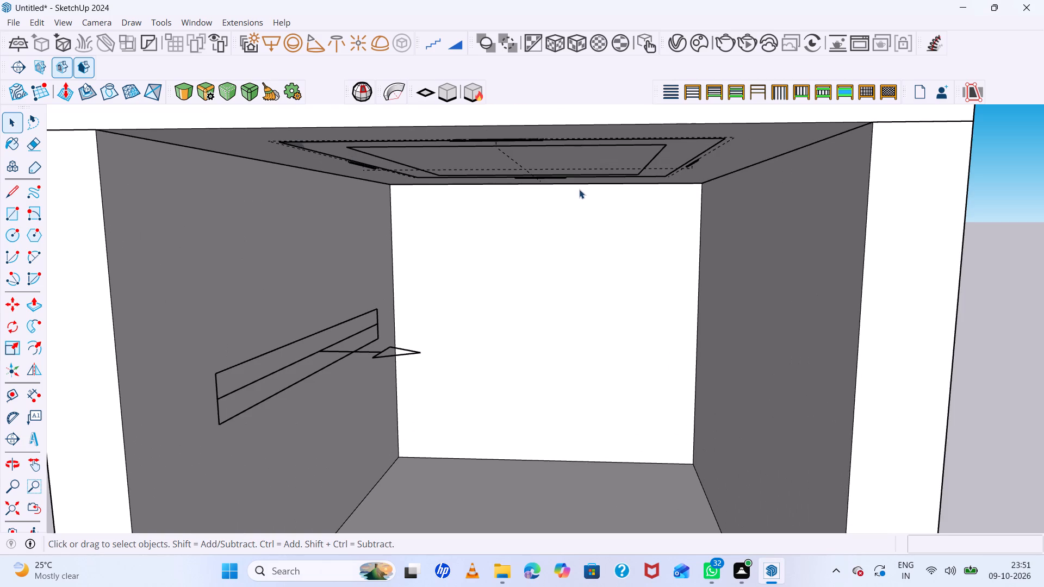
{"action": "scroll", "coordinate": [527, 164], "scroll_direction": "down", "scroll_amount": 4}
{"action": "scroll", "coordinate": [571, 188], "scroll_direction": "up", "scroll_amount": 1}
{"action": "middle_click_drag", "start_coordinate": [573, 183], "coordinate": [569, 120]}
{"action": "scroll", "coordinate": [576, 186], "scroll_direction": "down", "scroll_amount": 5}
{"action": "middle_click_drag", "start_coordinate": [556, 143], "coordinate": [560, 123]}
{"action": "middle_click", "coordinate": [560, 122]}
{"action": "scroll", "coordinate": [560, 122], "scroll_direction": "up", "scroll_amount": 5}
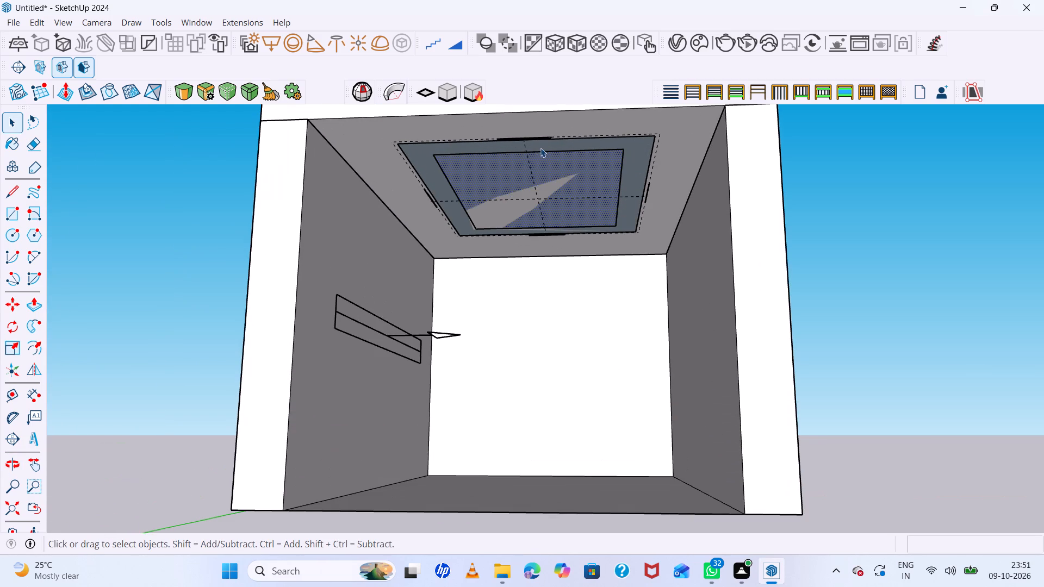
{"action": "left_click", "coordinate": [529, 139]}
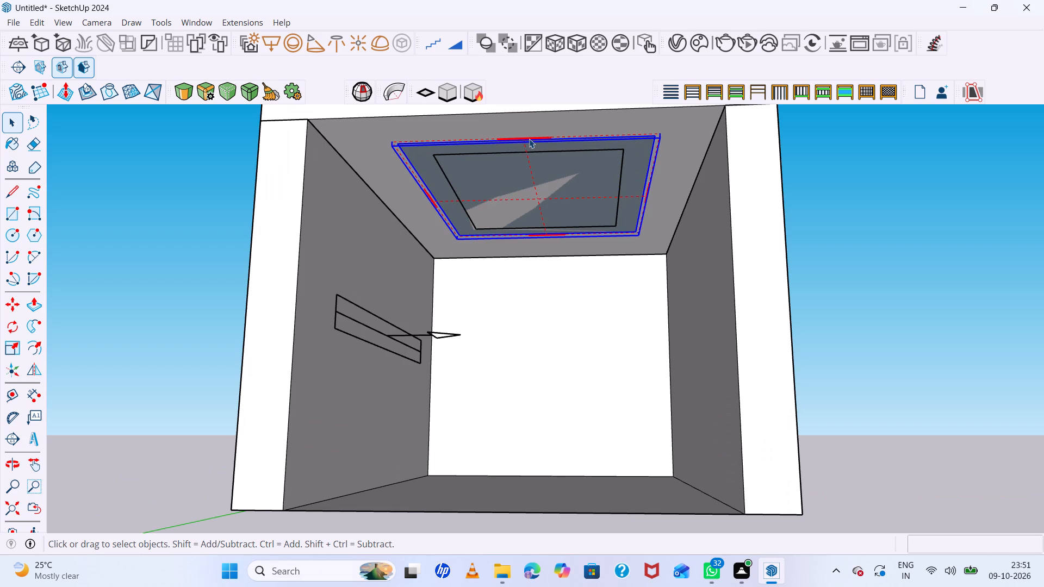
{"action": "key", "text": "Delete"}
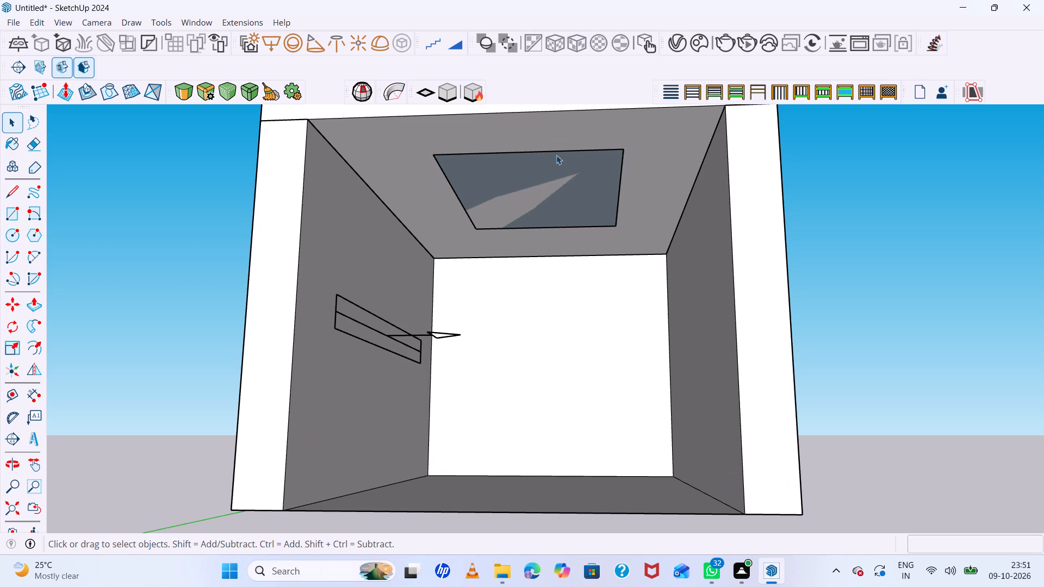
Cut the shaded rectangular face from the middle of the ceiling and return to the whole model.
{"action": "left_click", "coordinate": [530, 170]}
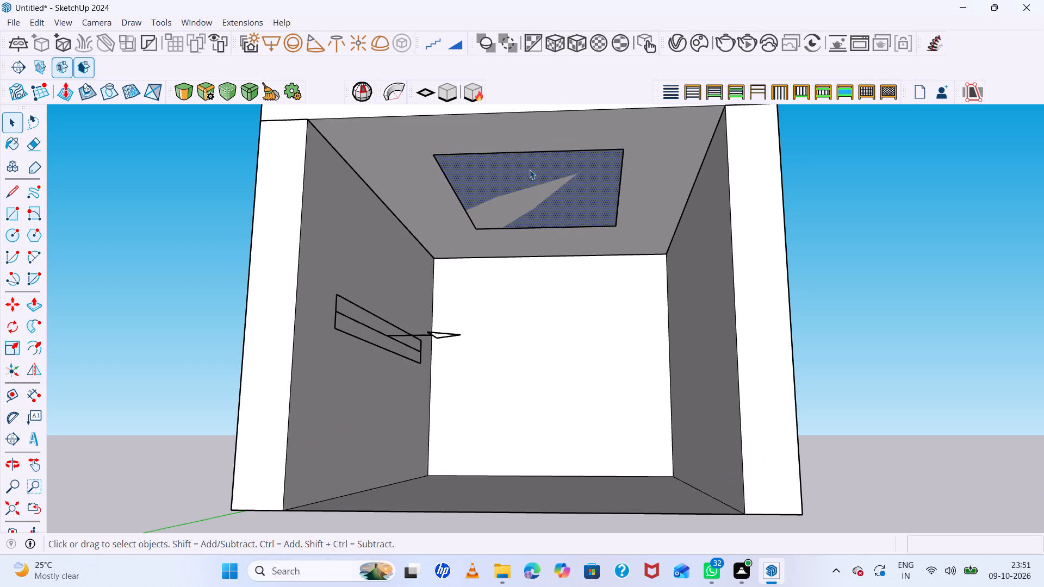
{"action": "key", "text": "ctrl+x"}
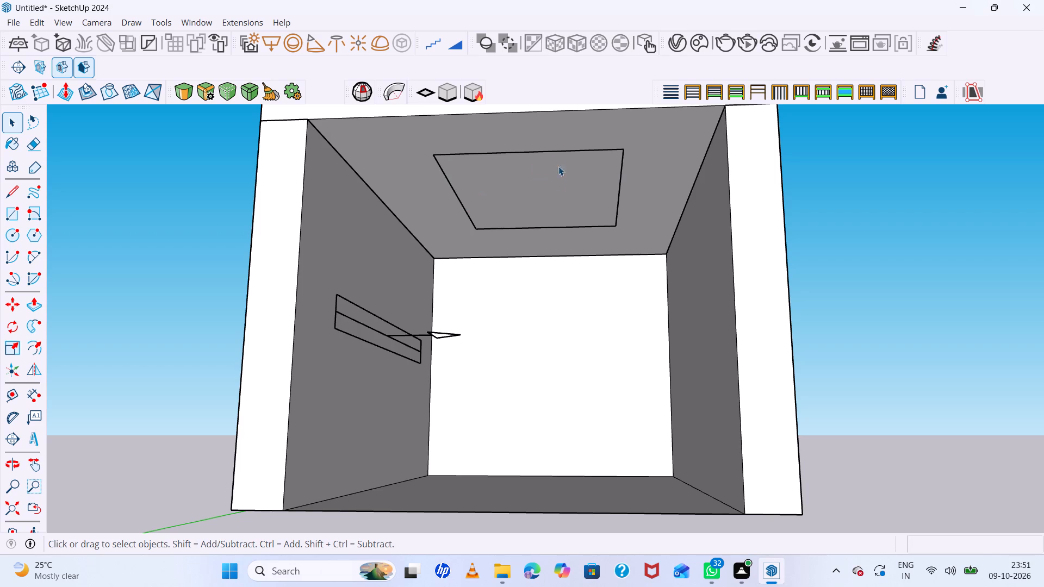
{"action": "left_click", "coordinate": [553, 149]}
{"action": "left_click", "coordinate": [556, 153]}
{"action": "left_click", "coordinate": [556, 153]}
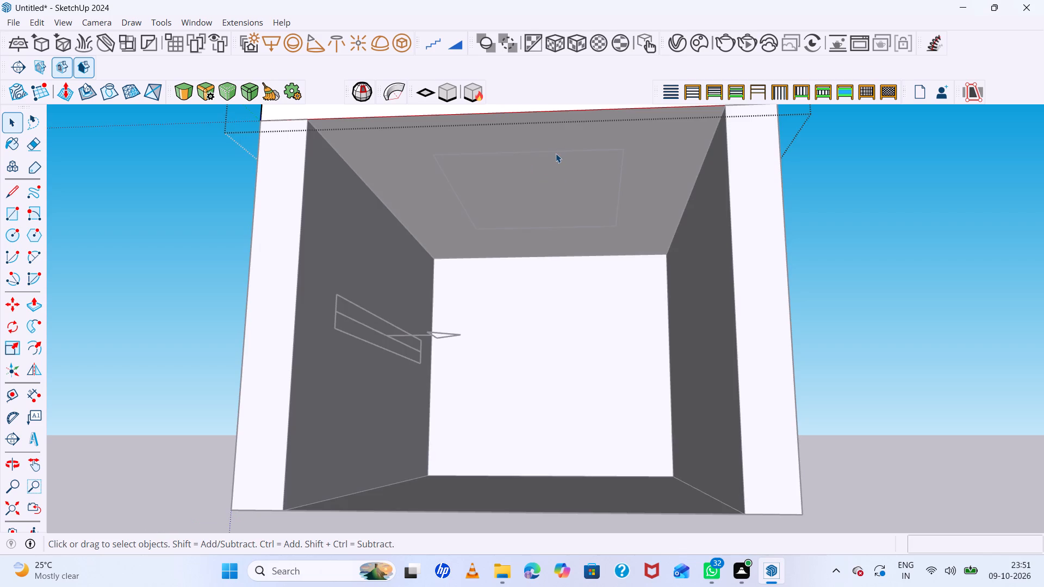
{"action": "left_click", "coordinate": [556, 153]}
{"action": "scroll", "coordinate": [540, 163], "scroll_direction": "down", "scroll_amount": 3}
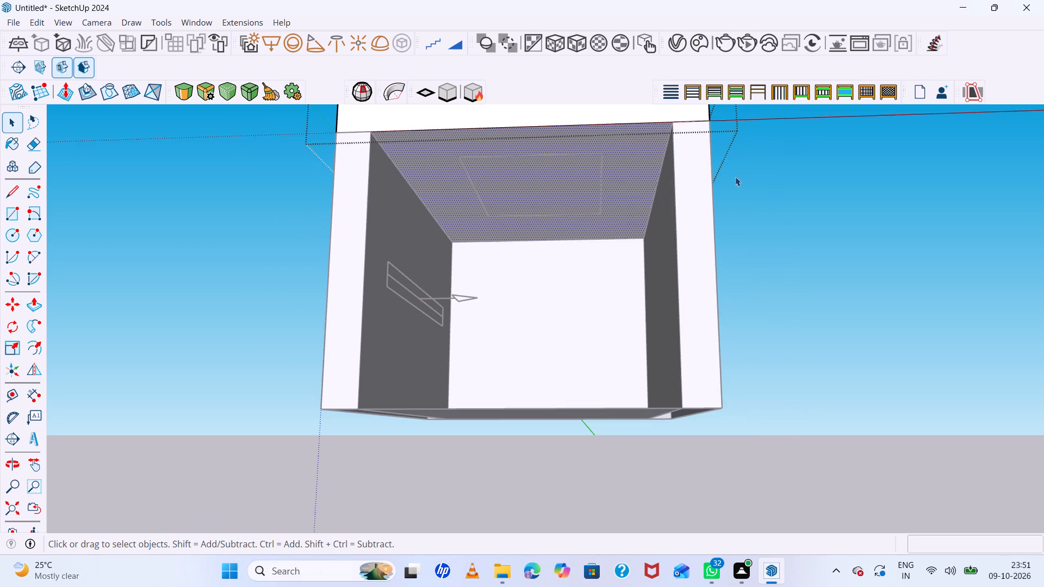
{"action": "left_click", "coordinate": [736, 177]}
{"action": "scroll", "coordinate": [722, 216], "scroll_direction": "down", "scroll_amount": 2}
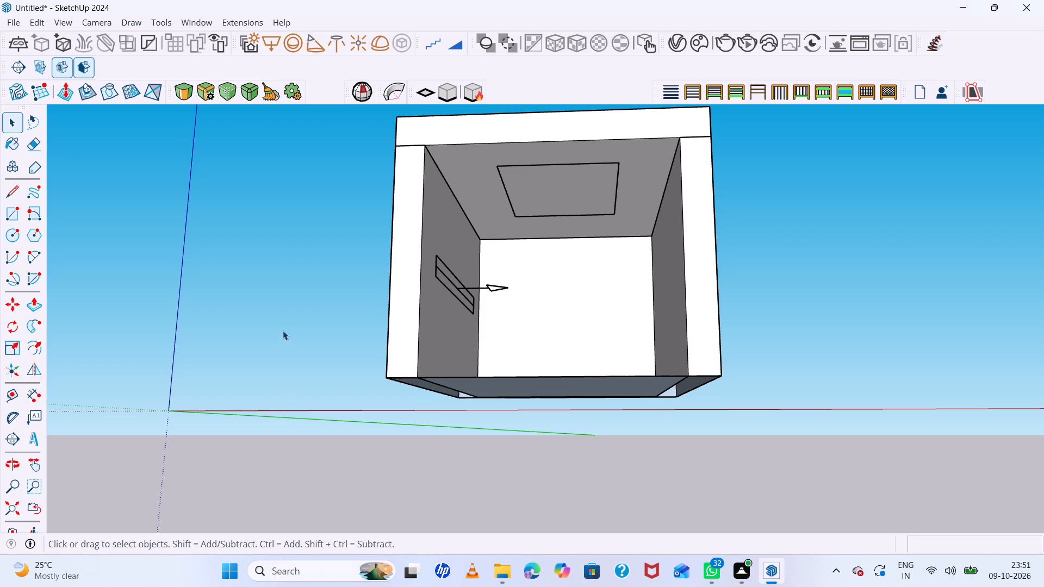
Switch off Mesh Light in the V-Ray Asset Editor's list of lights.
{"action": "scroll", "coordinate": [412, 365], "scroll_direction": "down", "scroll_amount": 4}
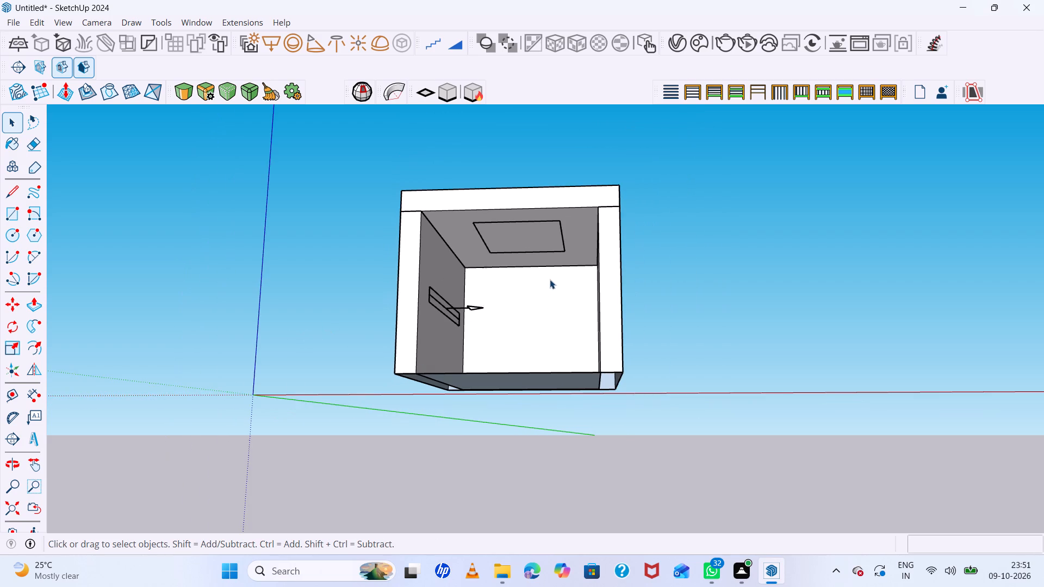
{"action": "middle_click_drag", "start_coordinate": [549, 344], "coordinate": [540, 420]}
{"action": "scroll", "coordinate": [426, 327], "scroll_direction": "up", "scroll_amount": 5}
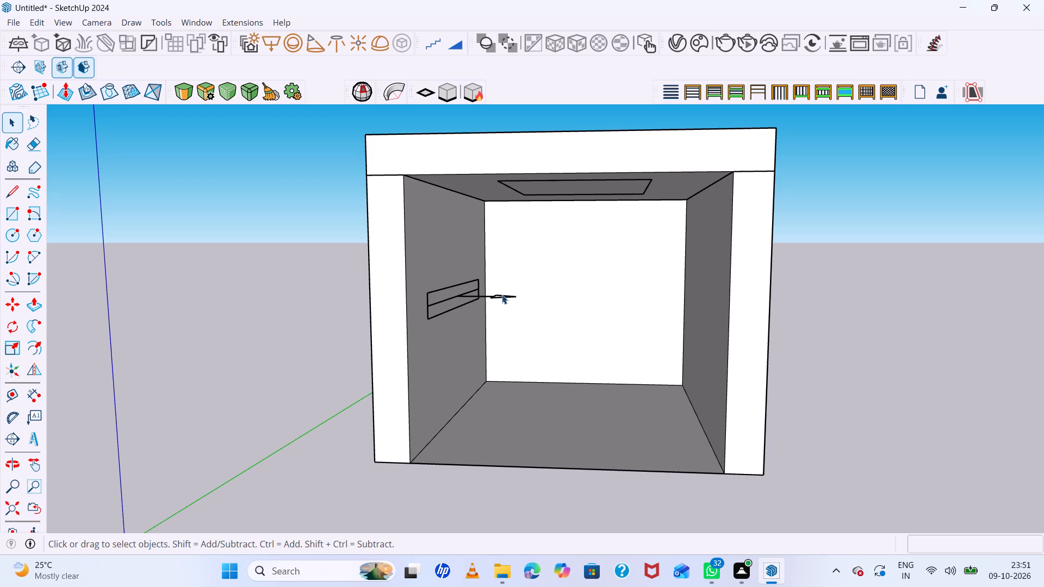
{"action": "left_click", "coordinate": [502, 295]}
{"action": "scroll", "coordinate": [502, 301], "scroll_direction": "down", "scroll_amount": 4}
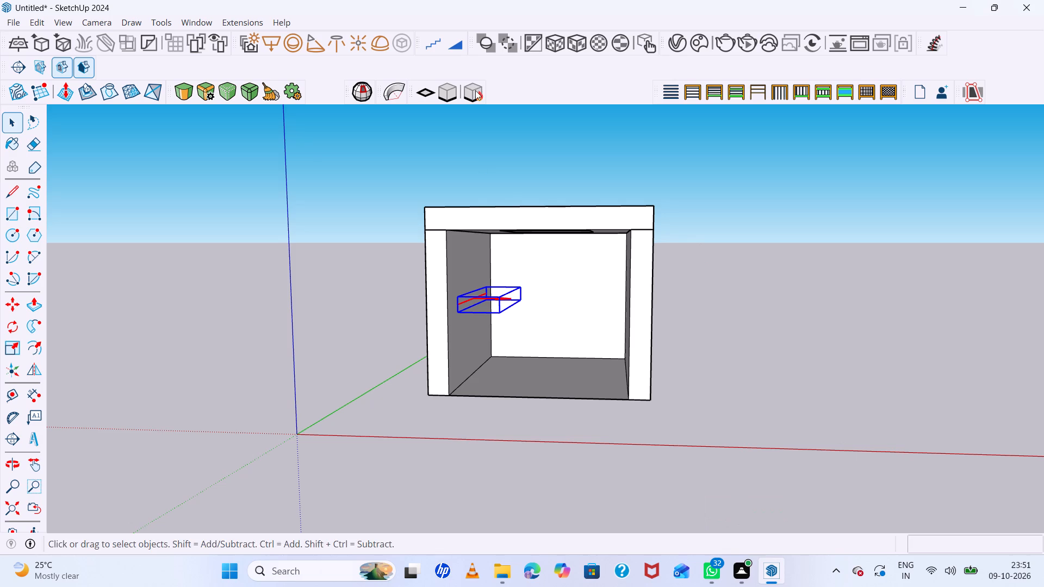
{"action": "left_click", "coordinate": [681, 46]}
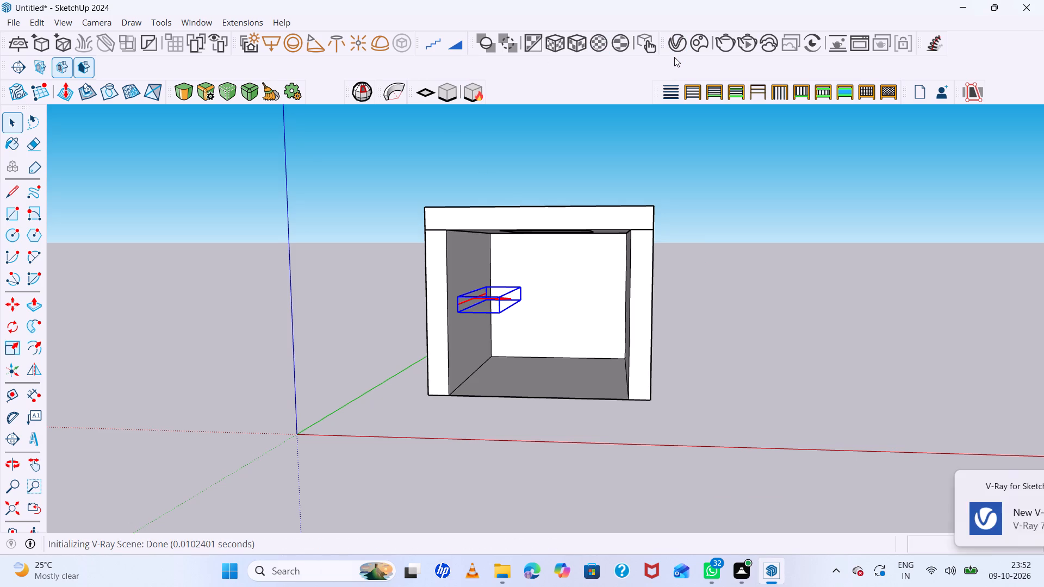
{"action": "left_click", "coordinate": [672, 45]}
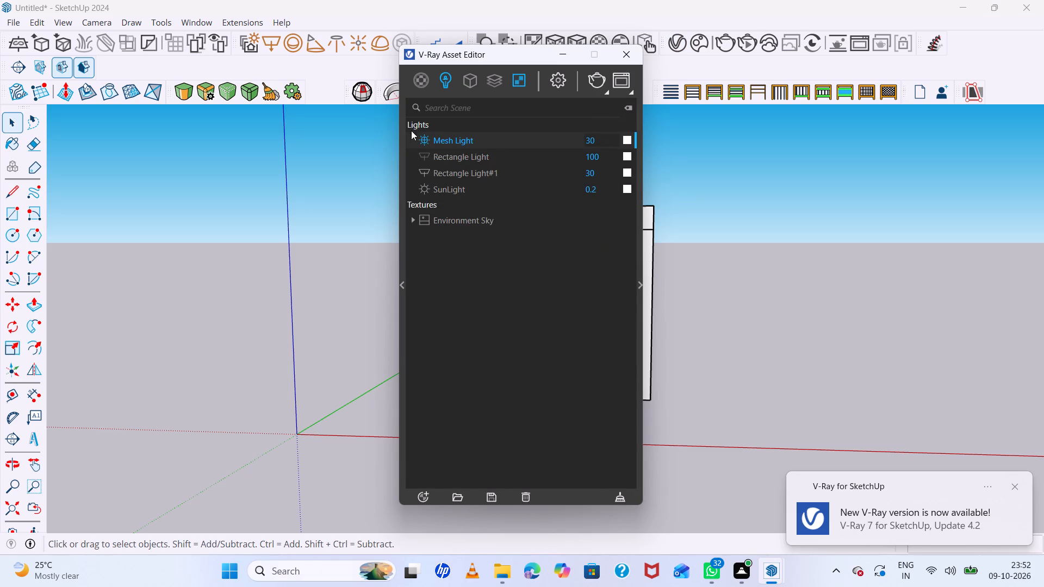
{"action": "left_click", "coordinate": [427, 136]}
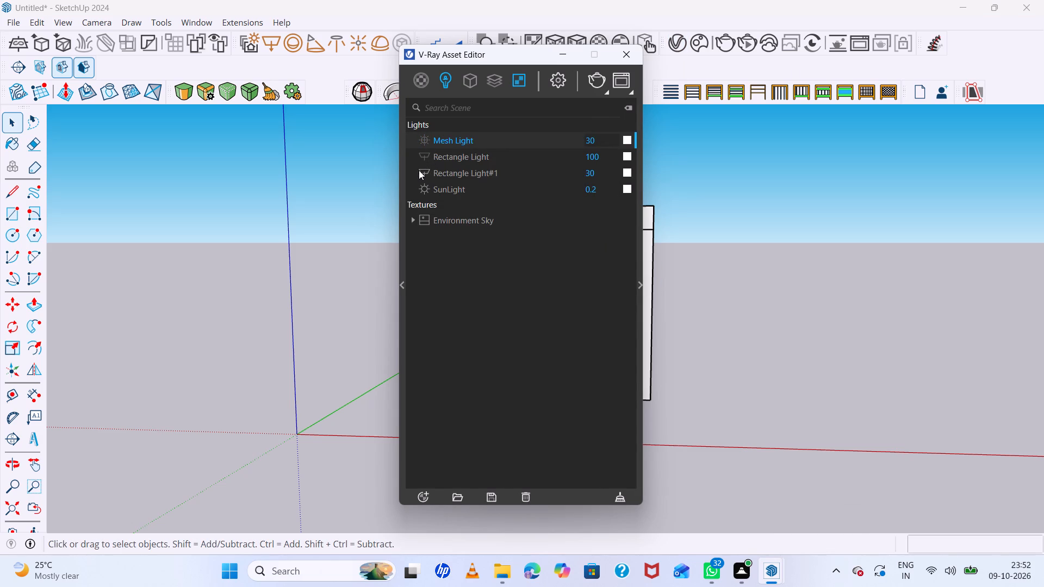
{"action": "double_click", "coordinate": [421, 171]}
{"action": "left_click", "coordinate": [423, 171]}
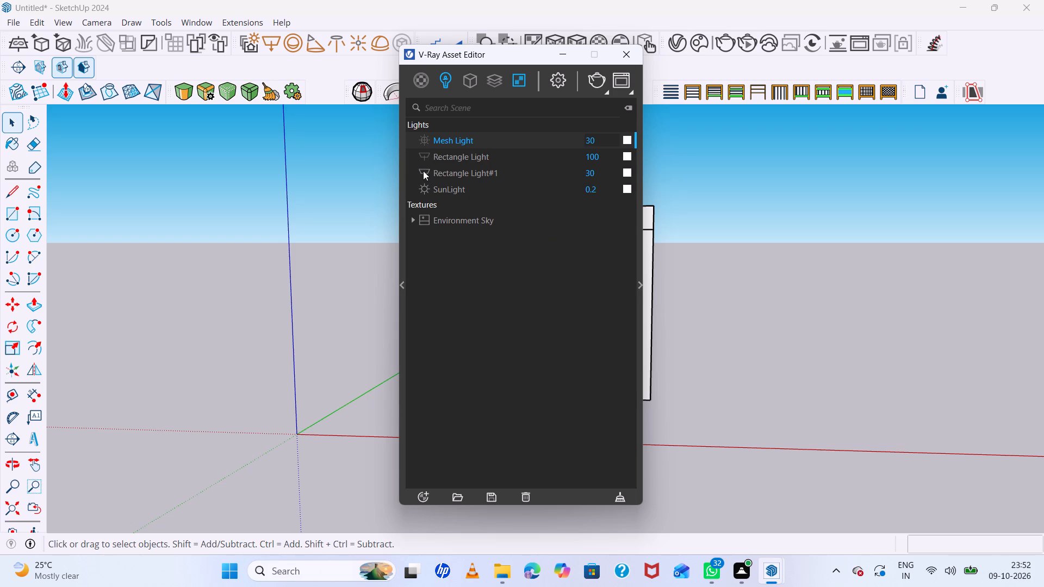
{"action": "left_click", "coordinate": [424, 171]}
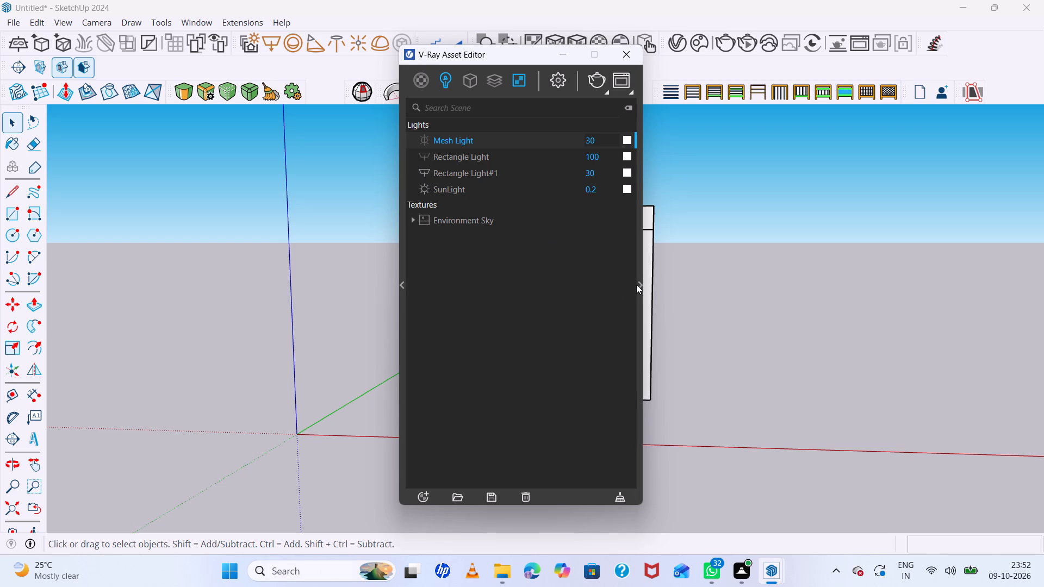
Examine the Mesh Light's parameters and expanded options in the V-Ray Asset Editor, then minimize the editor.
{"action": "left_click", "coordinate": [637, 284]}
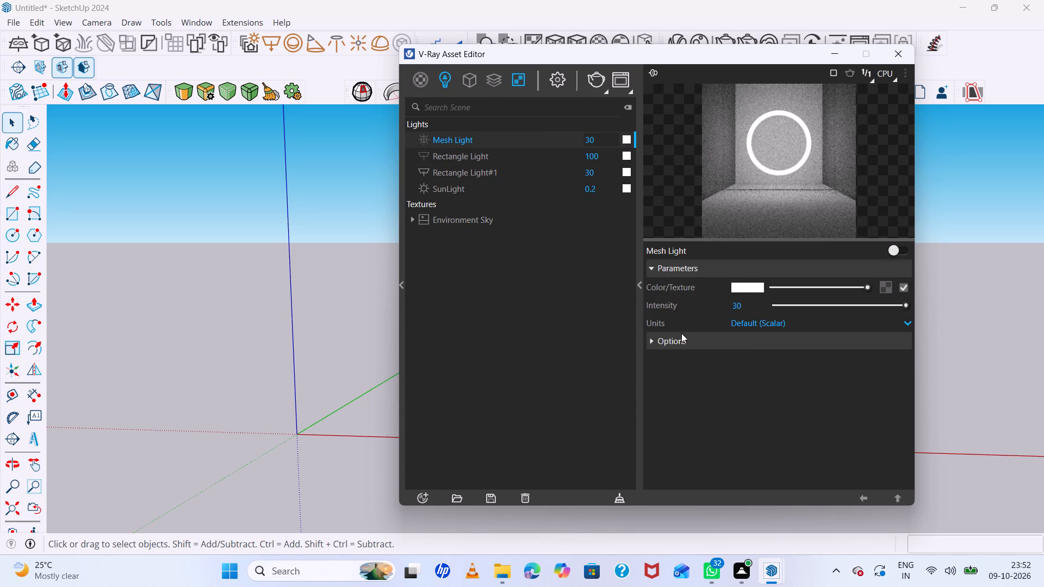
{"action": "left_click", "coordinate": [649, 343]}
{"action": "scroll", "coordinate": [745, 365], "scroll_direction": "down", "scroll_amount": 2}
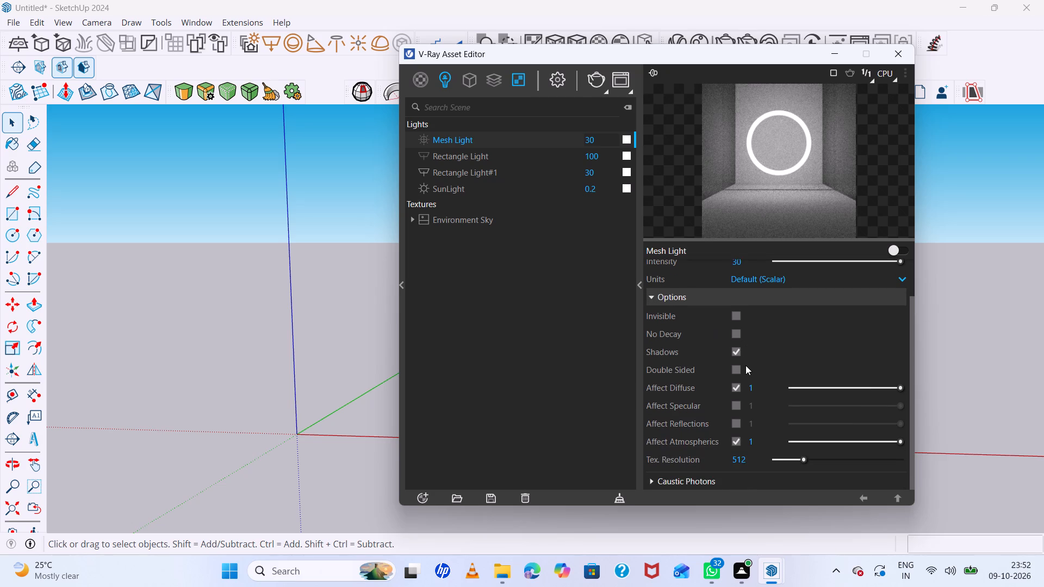
{"action": "scroll", "coordinate": [747, 365], "scroll_direction": "up", "scroll_amount": 3}
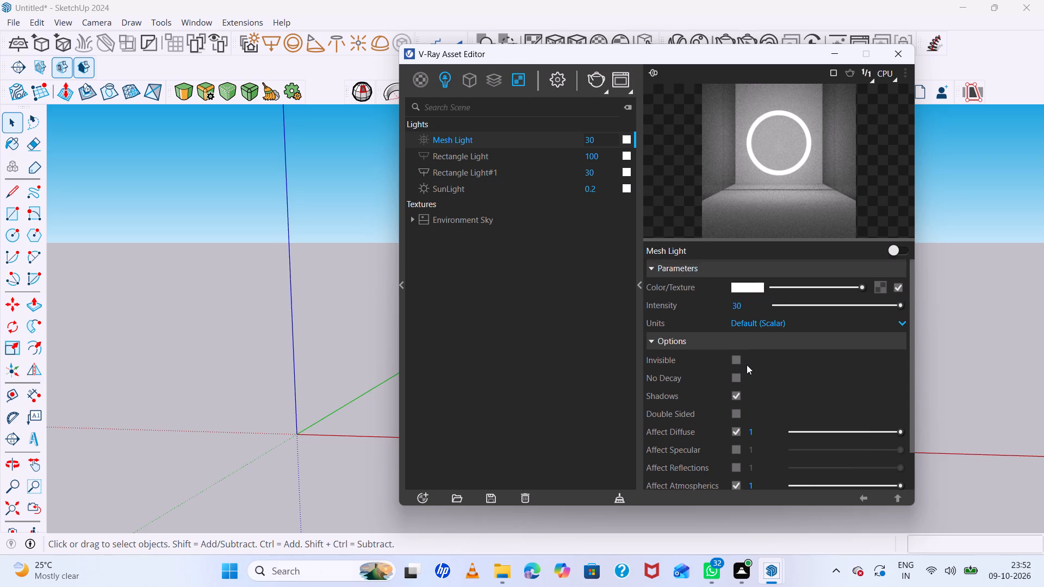
{"action": "scroll", "coordinate": [747, 365], "scroll_direction": "up", "scroll_amount": 3}
{"action": "scroll", "coordinate": [747, 365], "scroll_direction": "down", "scroll_amount": 5}
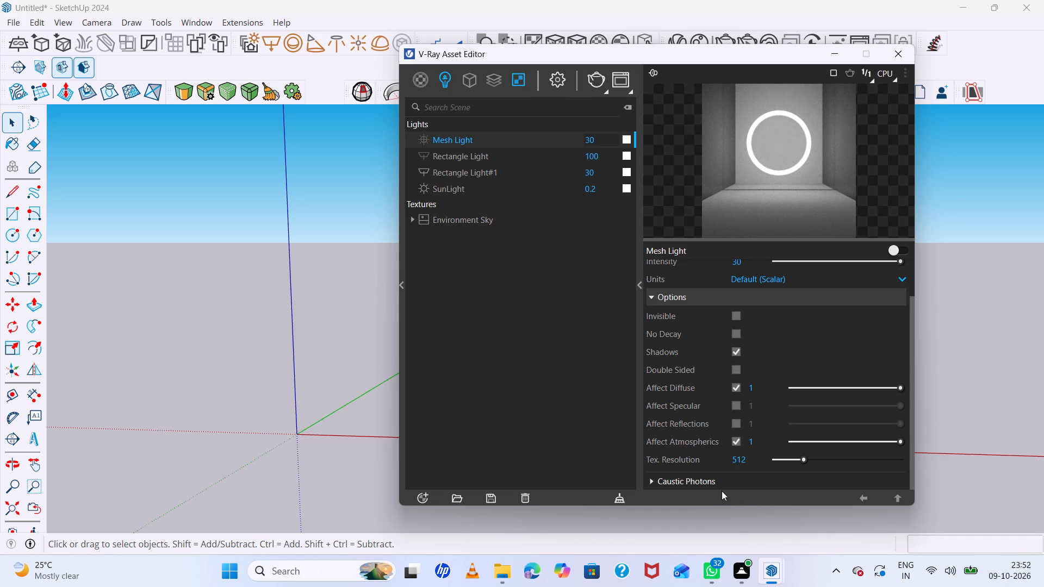
{"action": "scroll", "coordinate": [739, 464], "scroll_direction": "down", "scroll_amount": 4}
{"action": "scroll", "coordinate": [692, 467], "scroll_direction": "down", "scroll_amount": 5}
{"action": "left_click", "coordinate": [834, 55]}
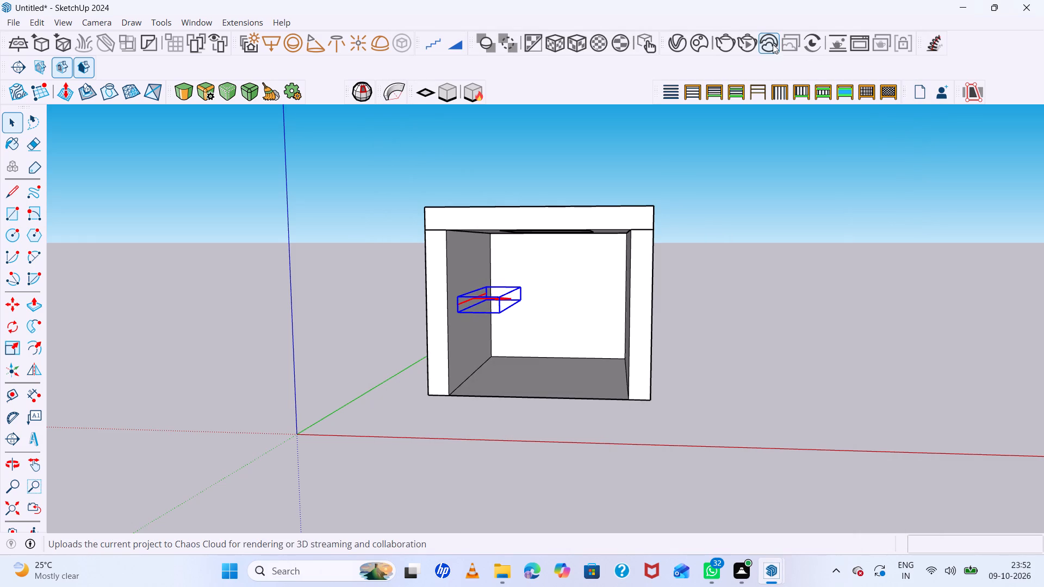
Start an interactive V-Ray render of the box.
{"action": "left_click", "coordinate": [744, 46]}
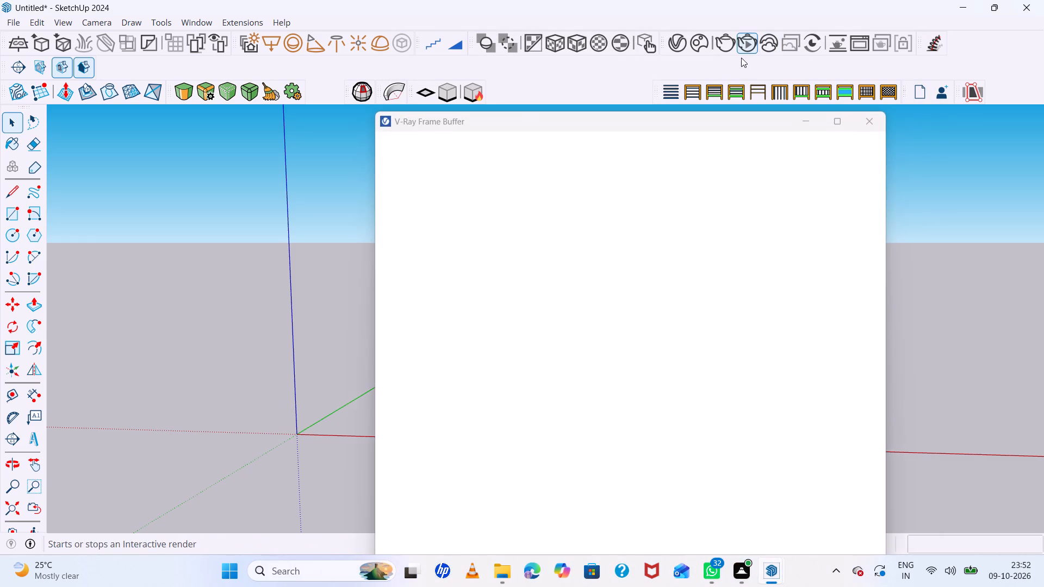
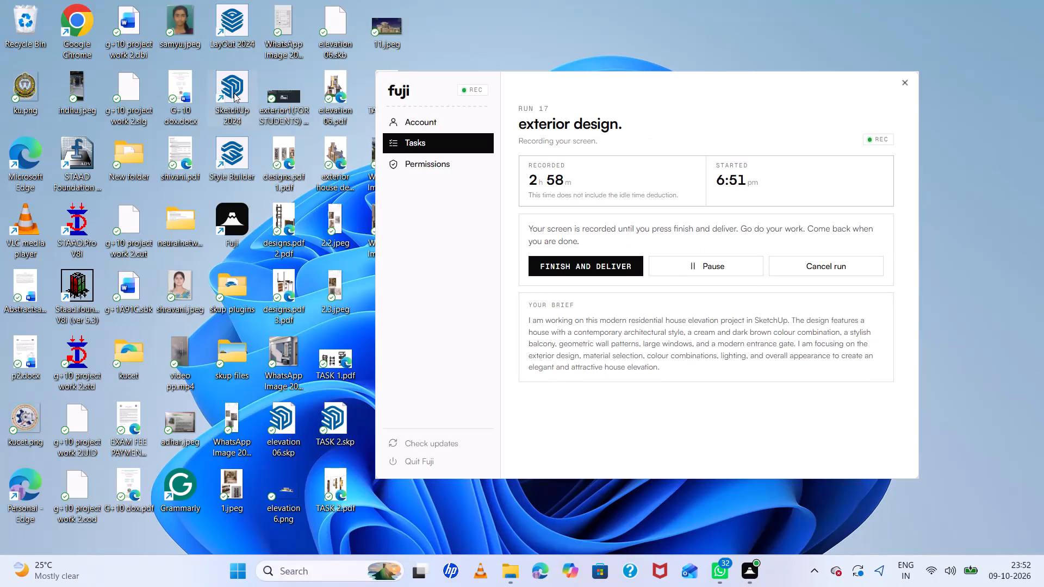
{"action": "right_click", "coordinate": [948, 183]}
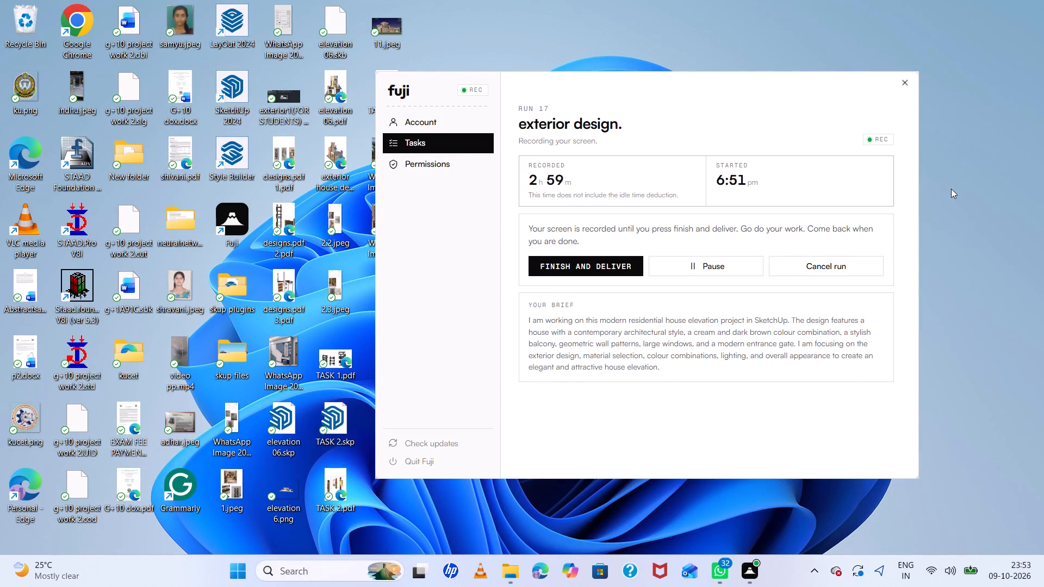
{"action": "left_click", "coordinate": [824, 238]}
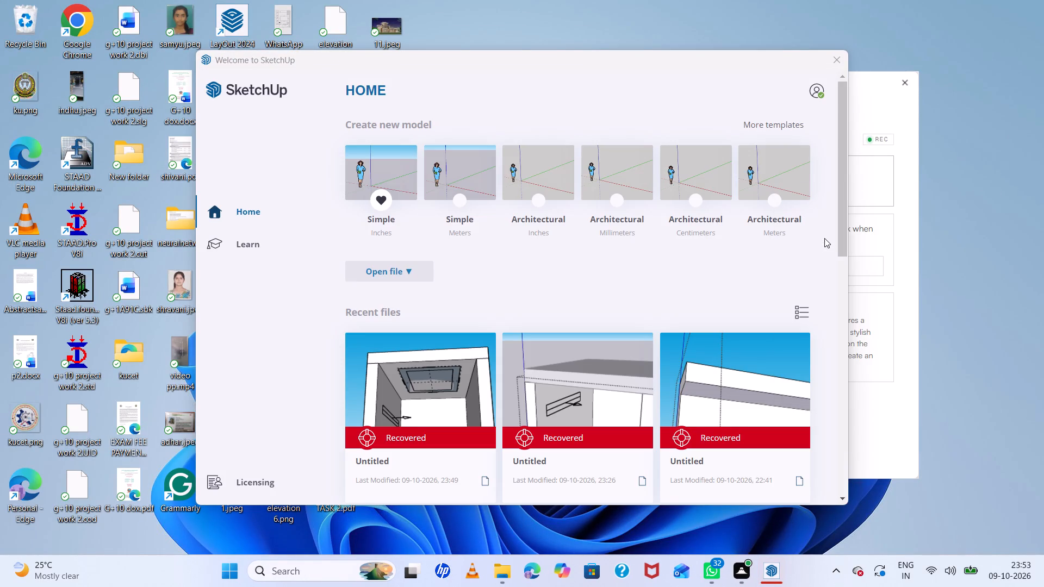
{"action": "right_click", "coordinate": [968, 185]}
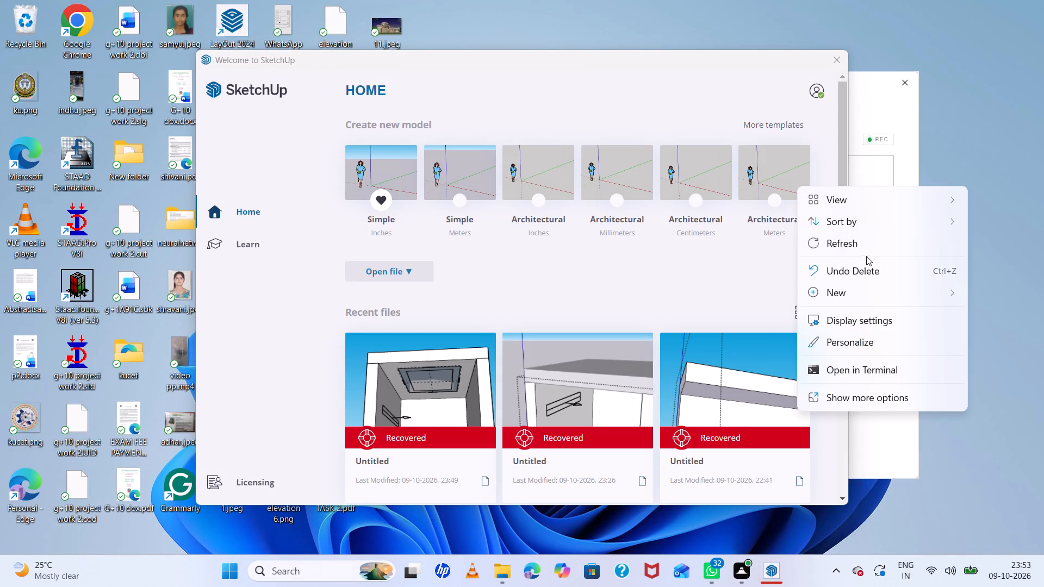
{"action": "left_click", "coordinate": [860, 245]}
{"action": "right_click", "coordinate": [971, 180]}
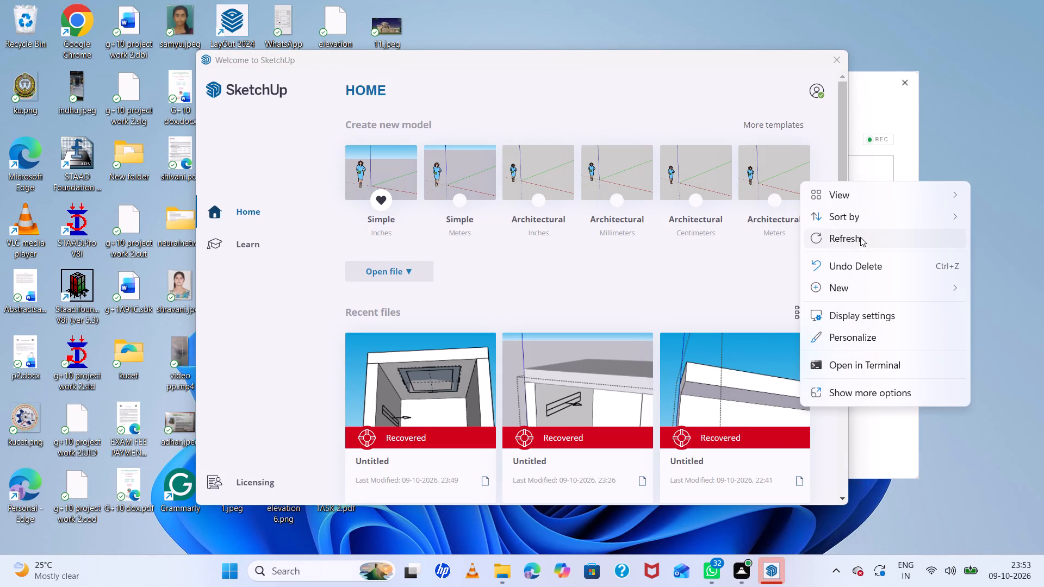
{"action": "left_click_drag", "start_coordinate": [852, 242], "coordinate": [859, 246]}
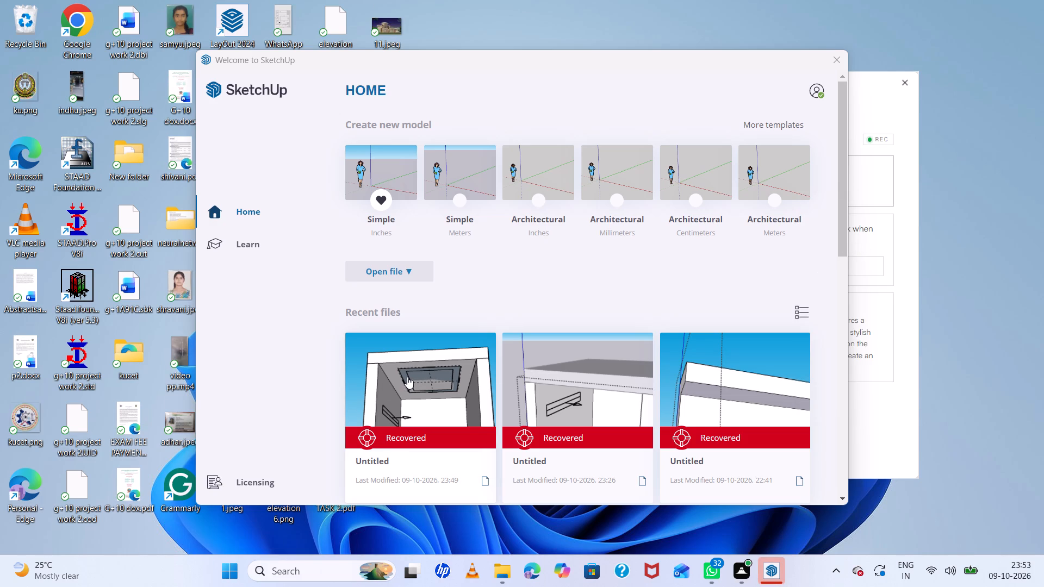
Open the recovered Untitled model last modified 09-10-2026, 23:26 from the recent files.
{"action": "double_click", "coordinate": [554, 363]}
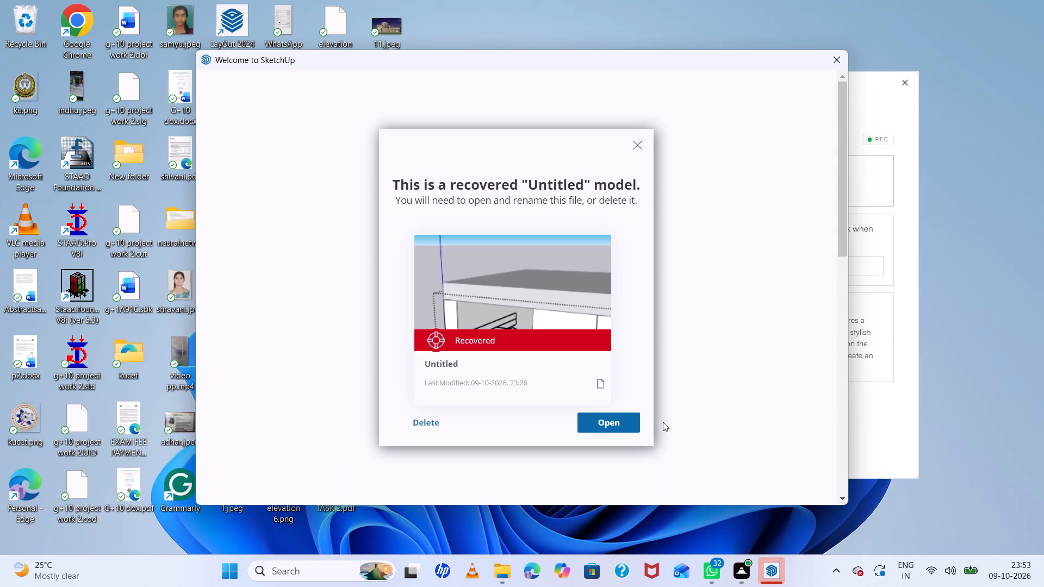
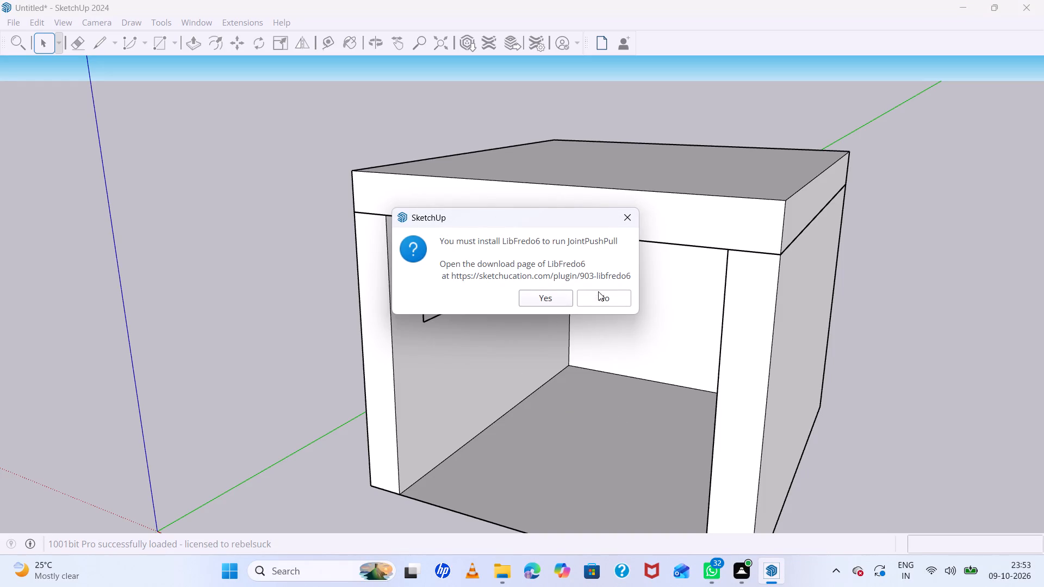
Decline the LibFredo6 download and close the Default Tray.
{"action": "left_click", "coordinate": [604, 291]}
{"action": "scroll", "coordinate": [517, 295], "scroll_direction": "down", "scroll_amount": 4}
{"action": "scroll", "coordinate": [517, 318], "scroll_direction": "up", "scroll_amount": 3}
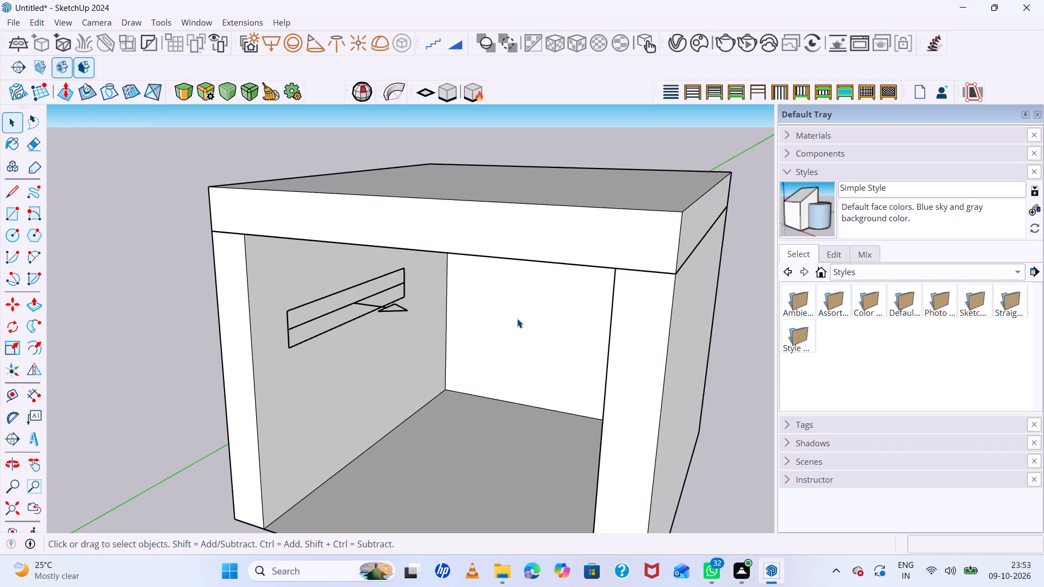
{"action": "scroll", "coordinate": [474, 315], "scroll_direction": "down", "scroll_amount": 3}
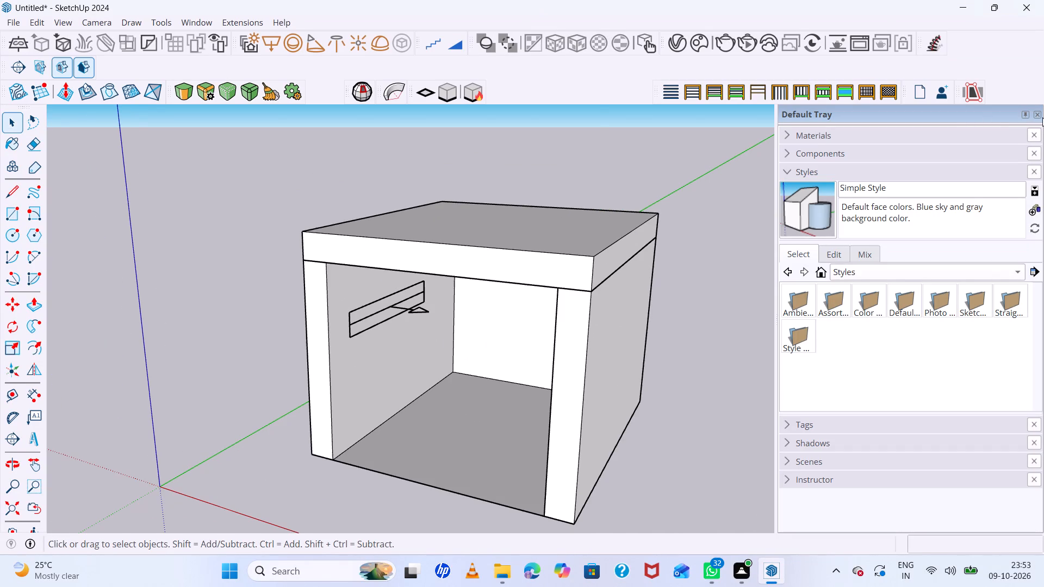
{"action": "left_click", "coordinate": [1037, 113]}
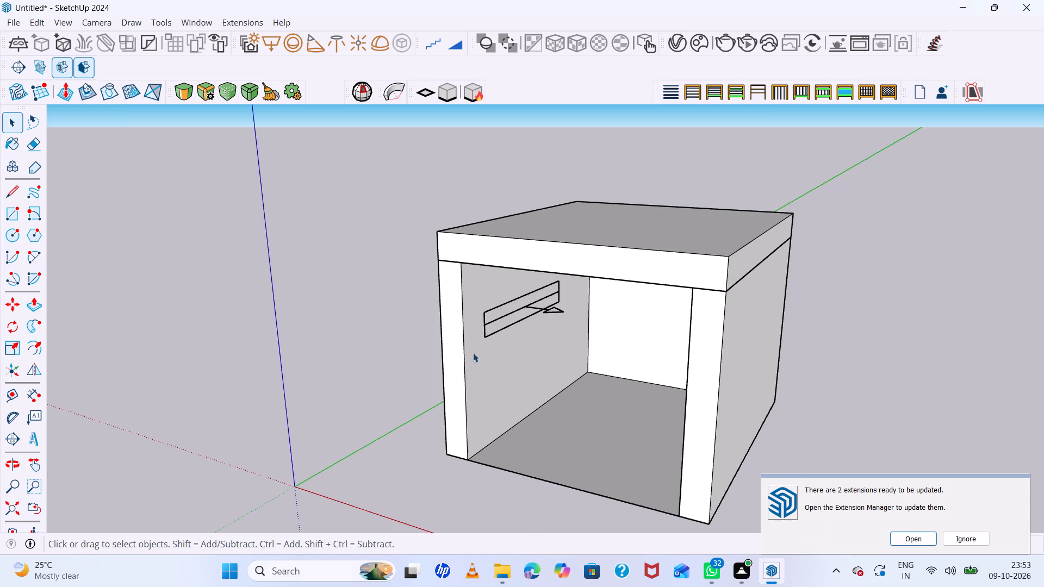
Delete the existing rectangle light from the inner side wall of the box and exit the group.
{"action": "left_click", "coordinate": [549, 301]}
{"action": "triple_click", "coordinate": [546, 311]}
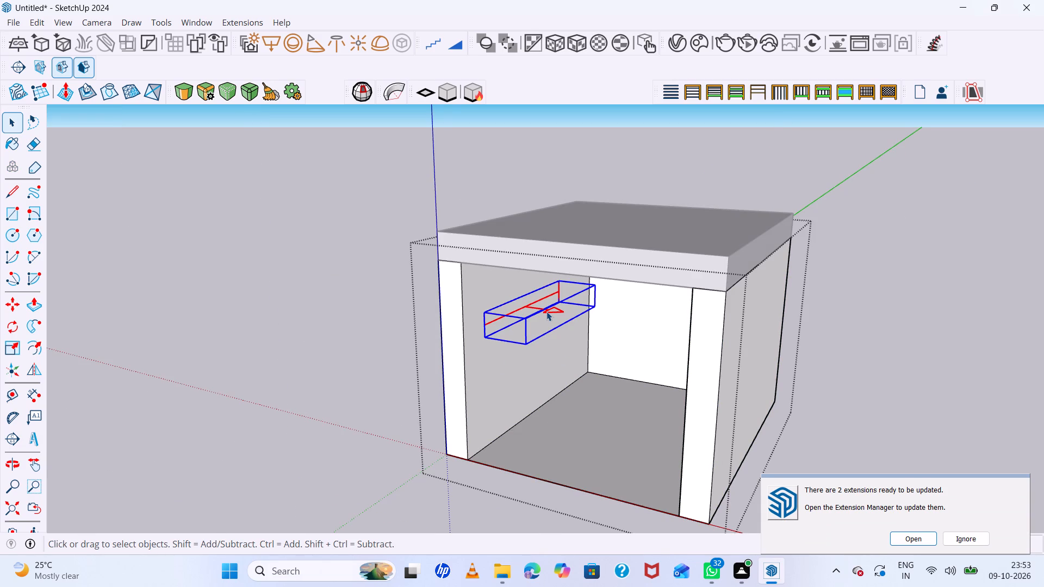
{"action": "key", "text": "Delete"}
{"action": "double_click", "coordinate": [859, 198]}
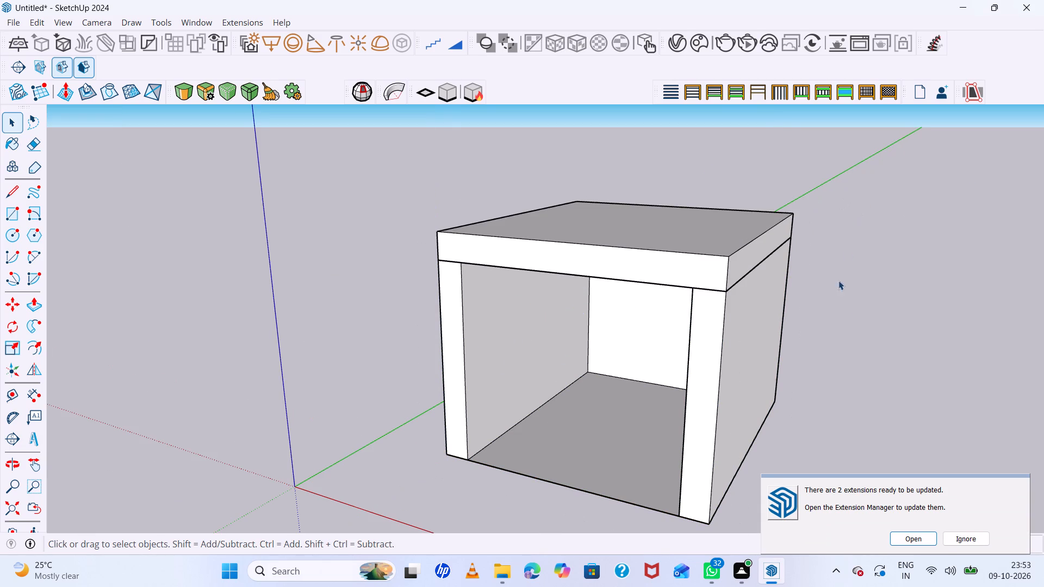
Ignore the available extension updates.
{"action": "left_click", "coordinate": [968, 539]}
Draw a new V-Ray rectangle light as a wide horizontal strip on the inner side wall of the box.
{"action": "scroll", "coordinate": [437, 348], "scroll_direction": "down", "scroll_amount": 4}
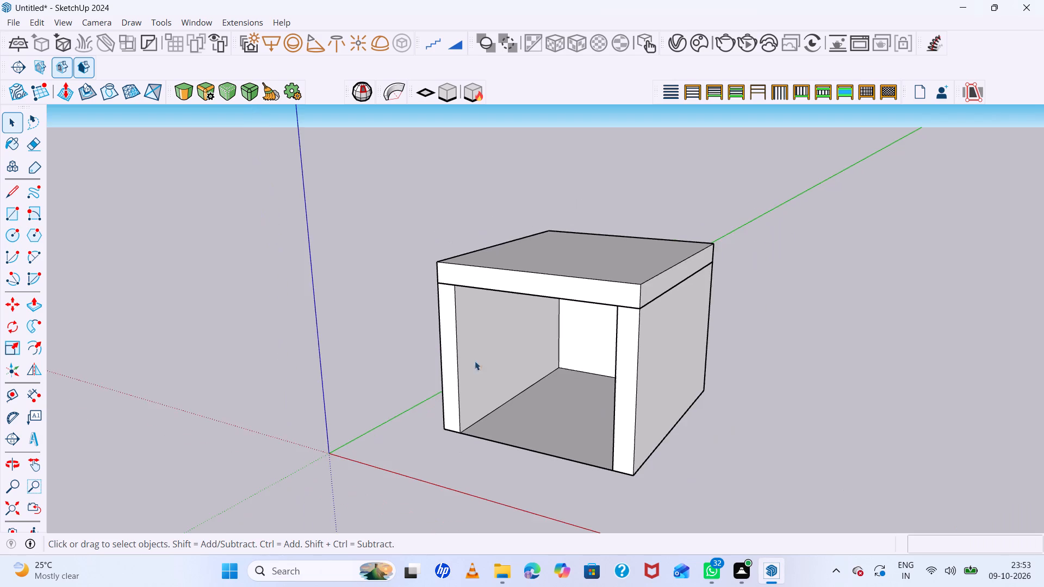
{"action": "scroll", "coordinate": [529, 361], "scroll_direction": "up", "scroll_amount": 4}
{"action": "middle_click_drag", "start_coordinate": [420, 327], "coordinate": [395, 267]}
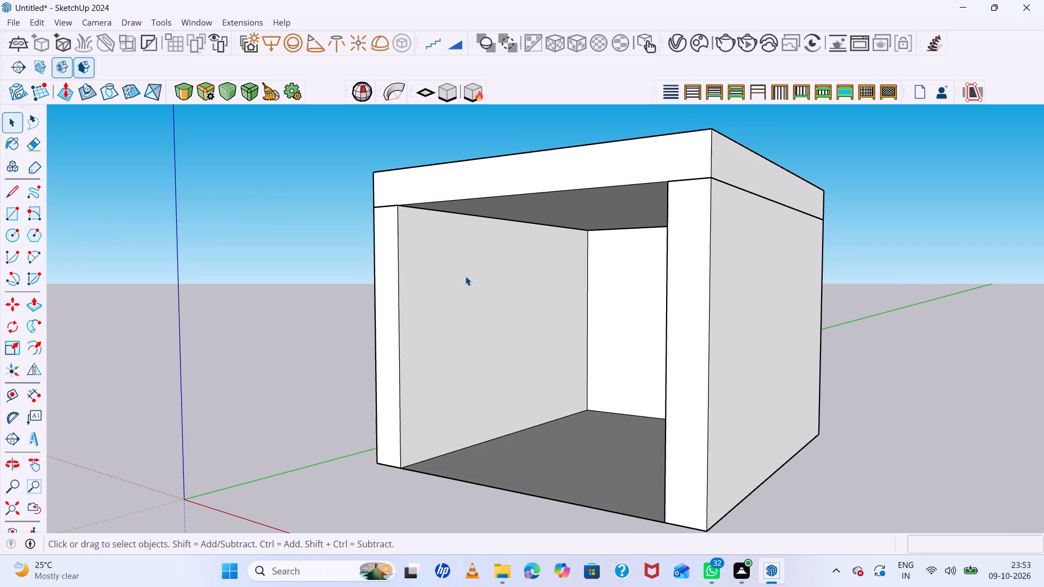
{"action": "double_click", "coordinate": [270, 45]}
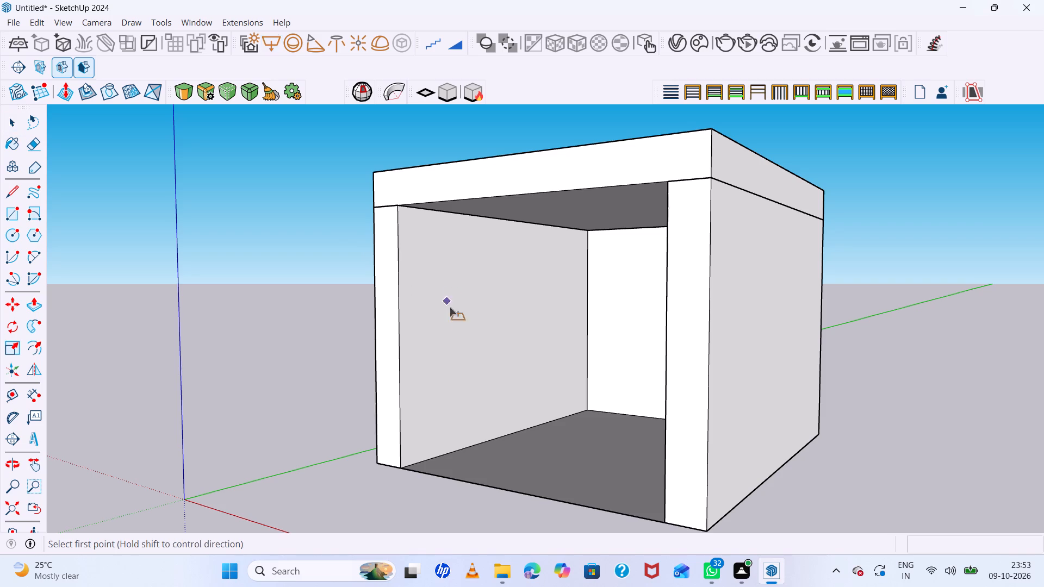
{"action": "left_click", "coordinate": [458, 292]}
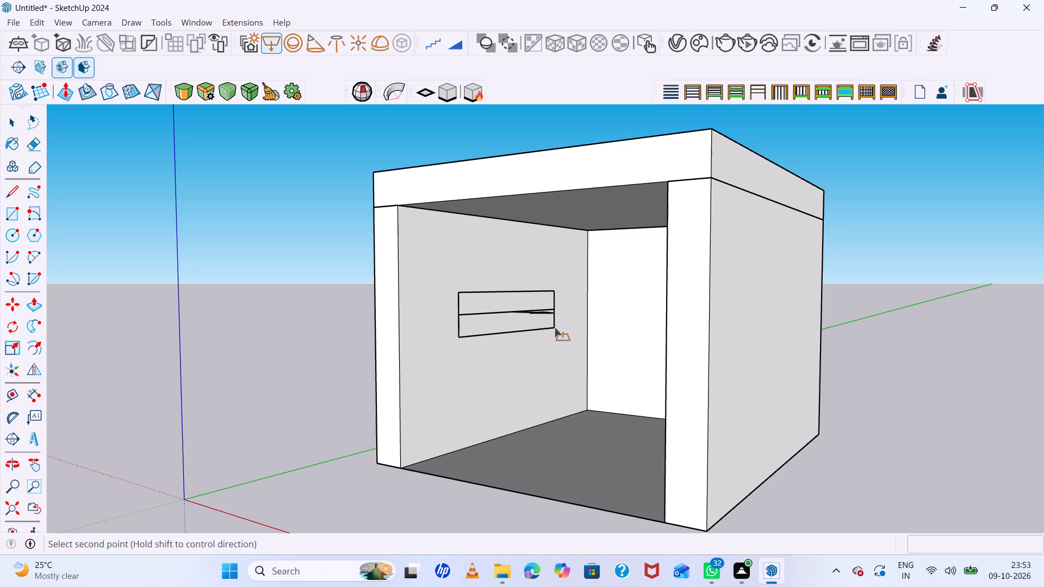
{"action": "left_click", "coordinate": [556, 328]}
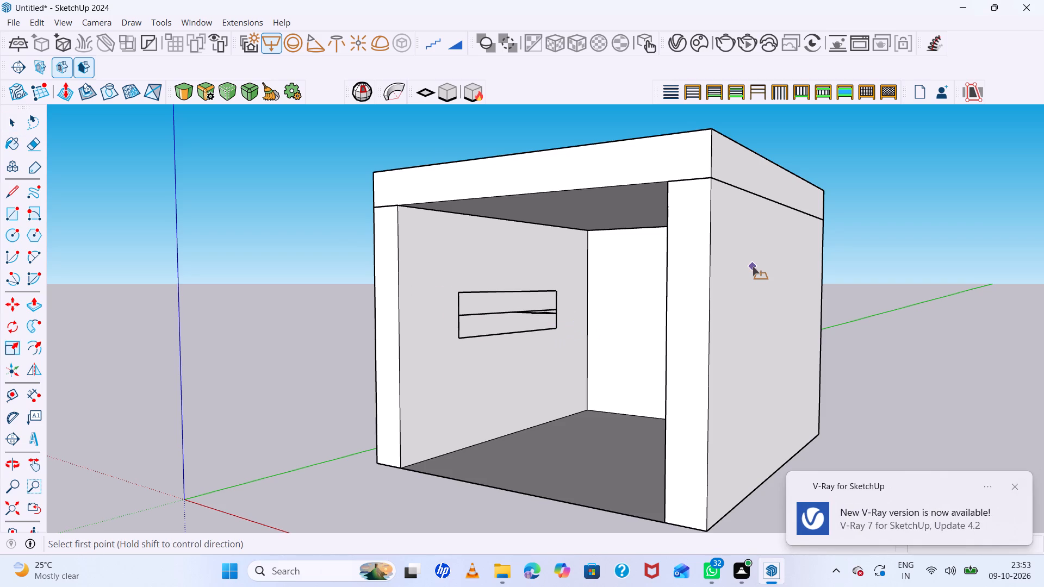
{"action": "key", "text": "space"}
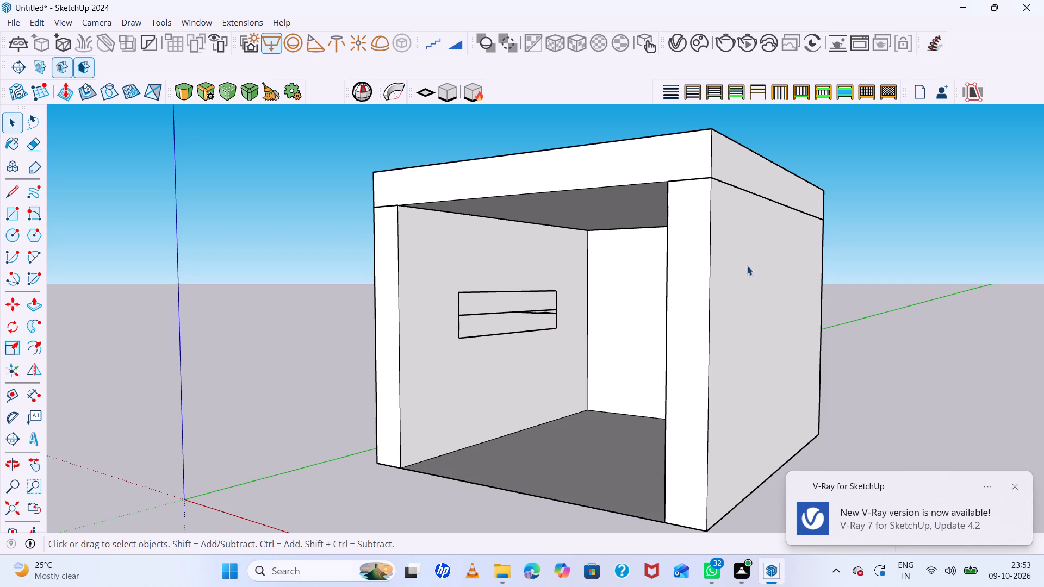
Move the new rectangle light 1 mm off the side wall toward the box interior.
{"action": "scroll", "coordinate": [534, 301], "scroll_direction": "down", "scroll_amount": 2}
{"action": "scroll", "coordinate": [537, 297], "scroll_direction": "up", "scroll_amount": 1}
{"action": "middle_click_drag", "start_coordinate": [544, 319], "coordinate": [589, 401]}
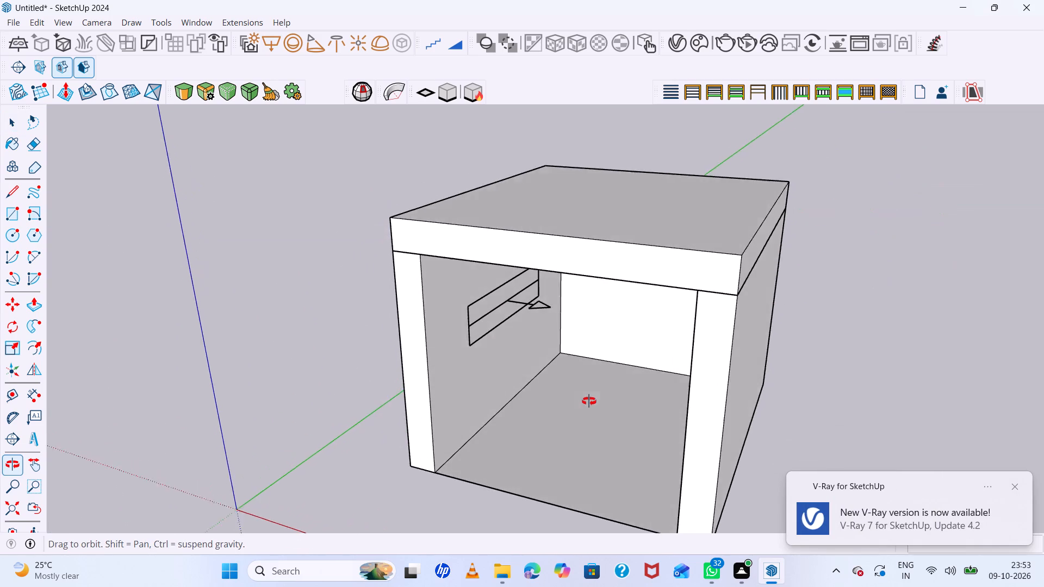
{"action": "middle_click_drag", "start_coordinate": [589, 401], "coordinate": [599, 386]}
{"action": "middle_click", "coordinate": [599, 386]}
{"action": "scroll", "coordinate": [600, 370], "scroll_direction": "up", "scroll_amount": 1}
{"action": "left_click", "coordinate": [483, 298]}
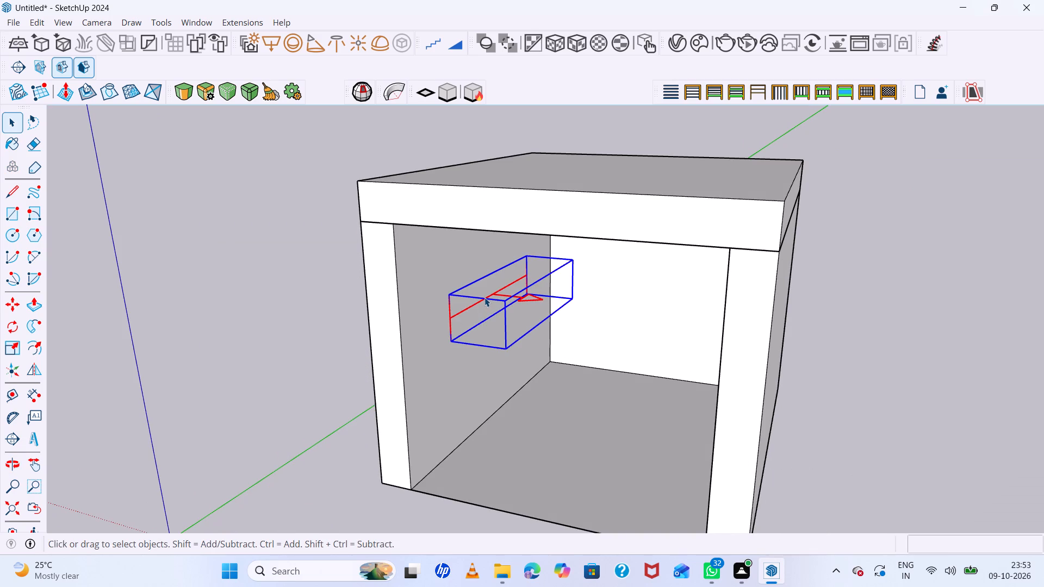
{"action": "key", "text": "m"}
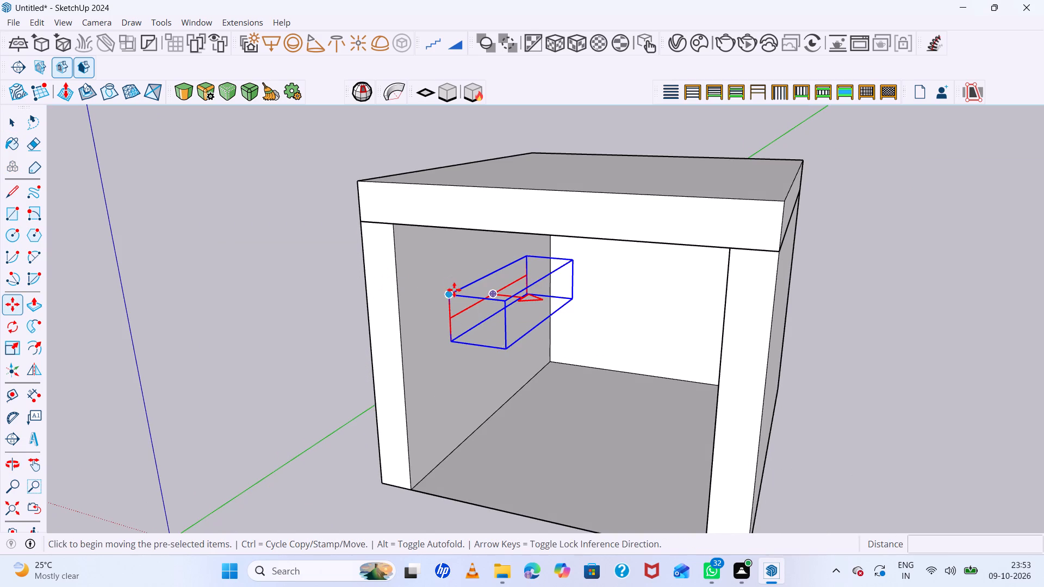
{"action": "left_click", "coordinate": [448, 296]}
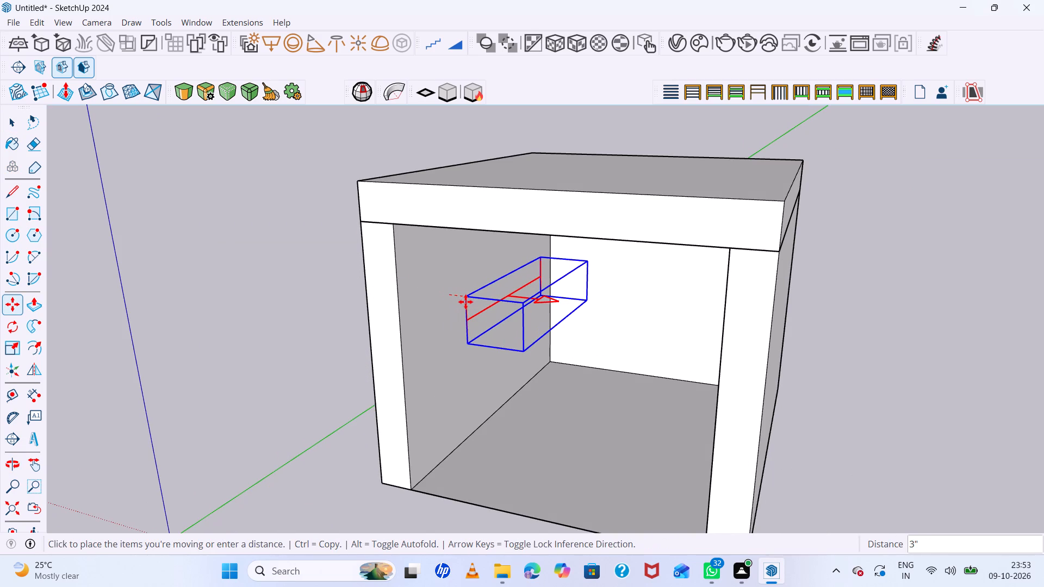
{"action": "key", "text": "1"}
{"action": "type", "text": "mm"}
{"action": "key", "text": "Return"}
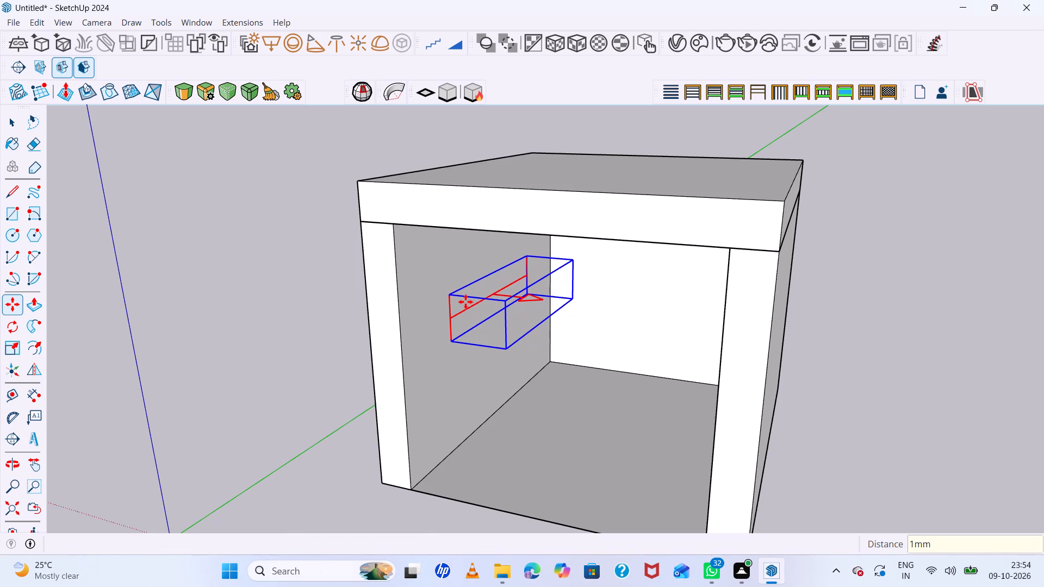
{"action": "key", "text": "m"}
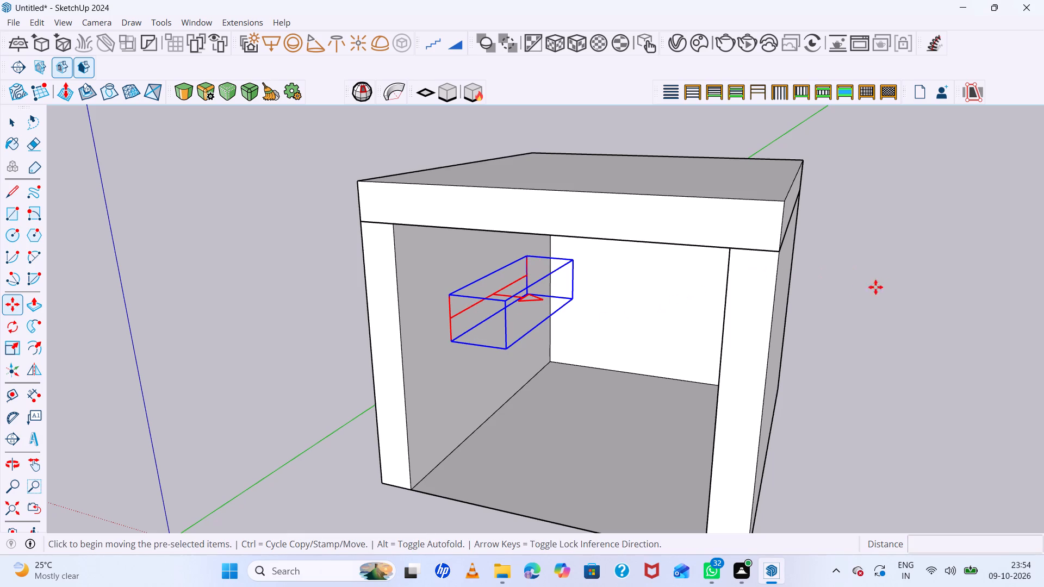
{"action": "scroll", "coordinate": [582, 324], "scroll_direction": "down", "scroll_amount": 4}
{"action": "key", "text": "space"}
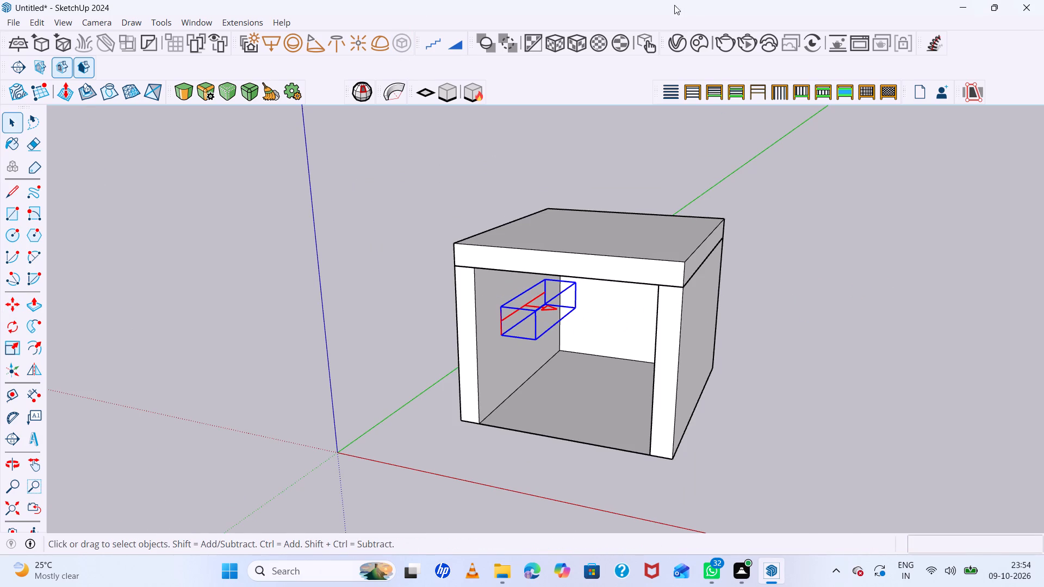
Turn off Rectangle Light#1 in the V-Ray Asset Editor and show the parameters of Rectangle Light.
{"action": "left_click", "coordinate": [681, 42]}
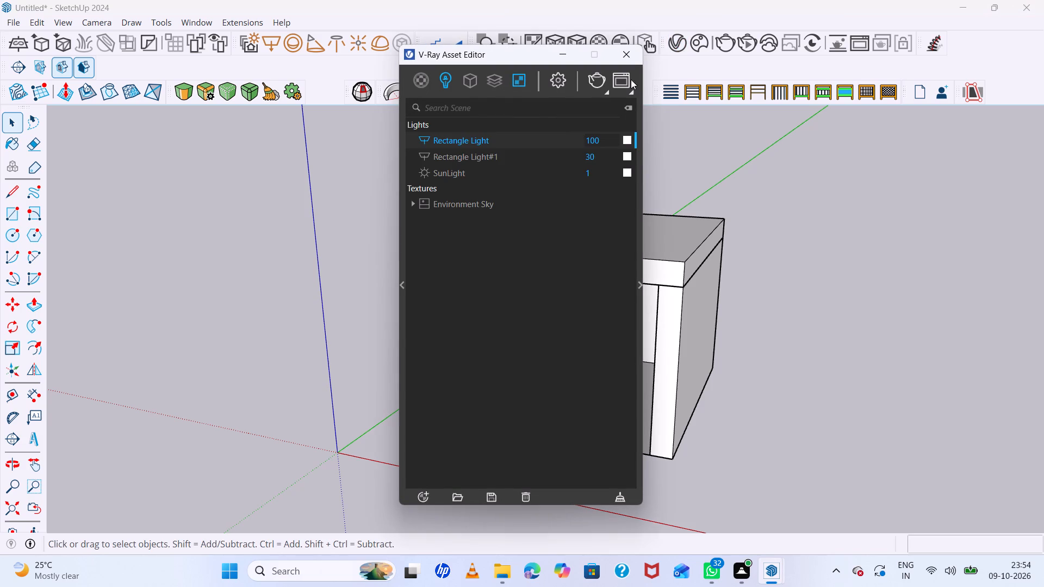
{"action": "left_click", "coordinate": [425, 155]}
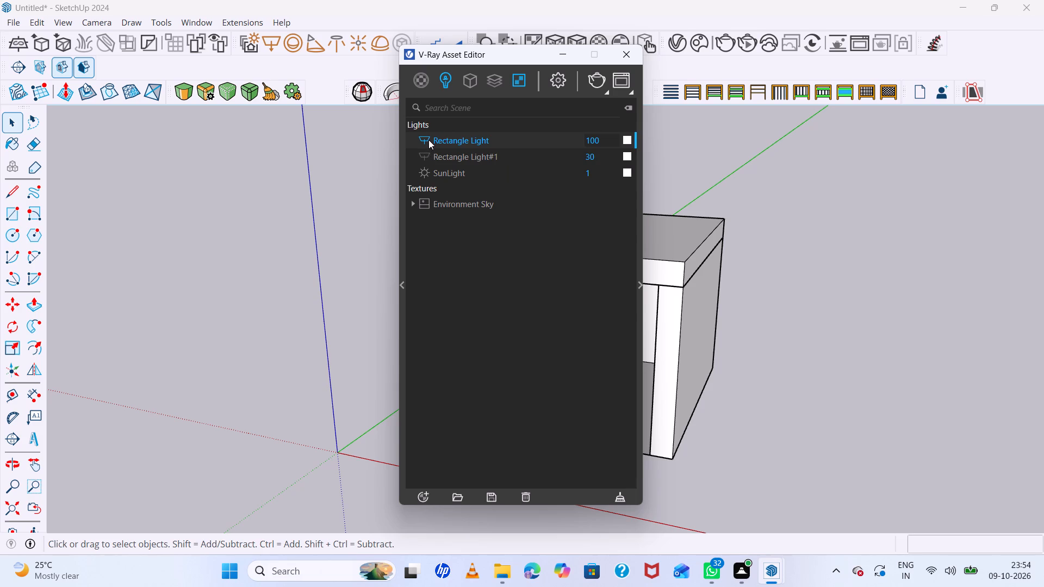
{"action": "left_click", "coordinate": [429, 139]}
{"action": "left_click", "coordinate": [422, 140]}
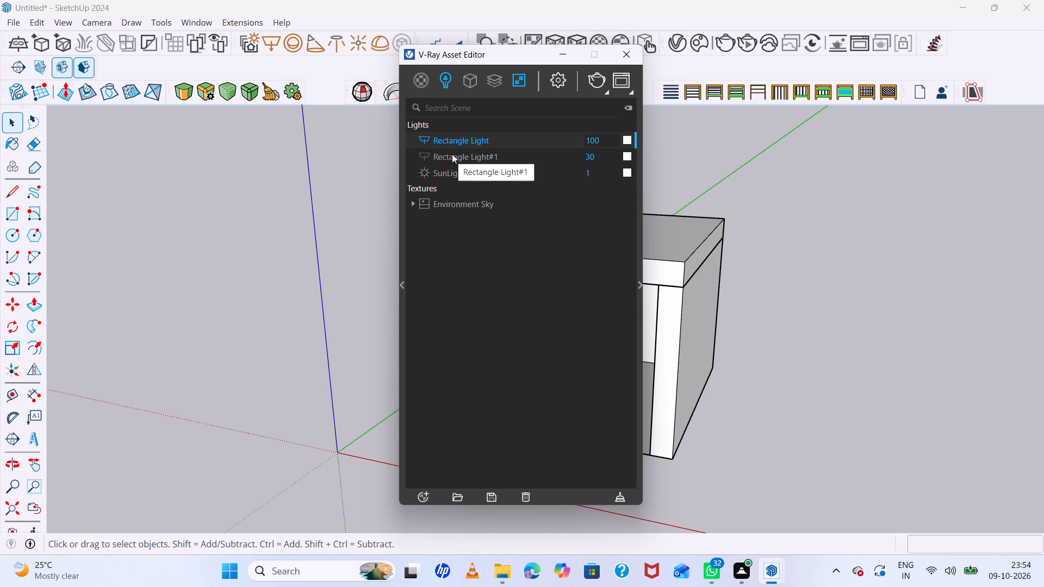
{"action": "left_click", "coordinate": [642, 285]}
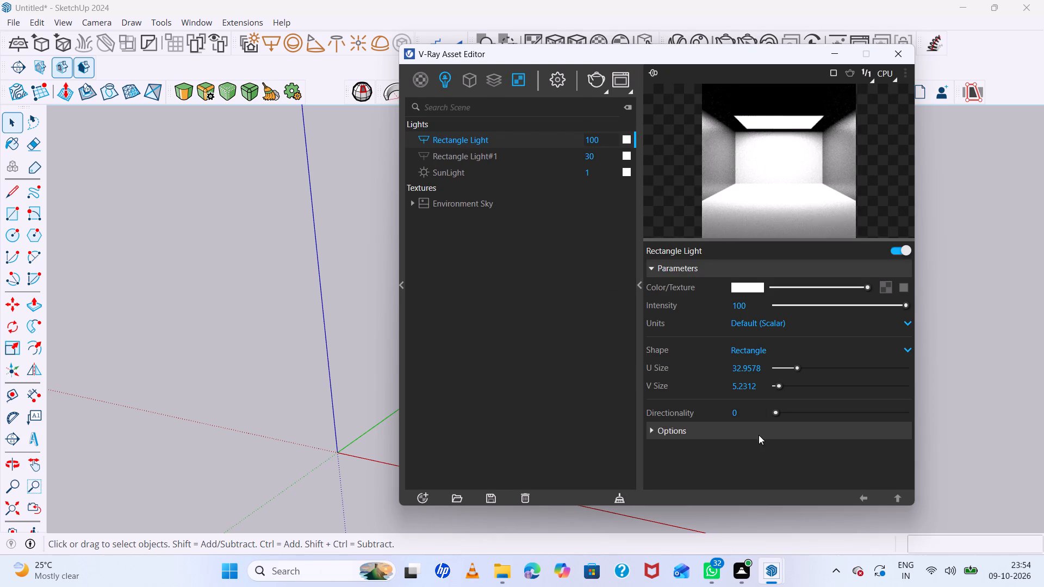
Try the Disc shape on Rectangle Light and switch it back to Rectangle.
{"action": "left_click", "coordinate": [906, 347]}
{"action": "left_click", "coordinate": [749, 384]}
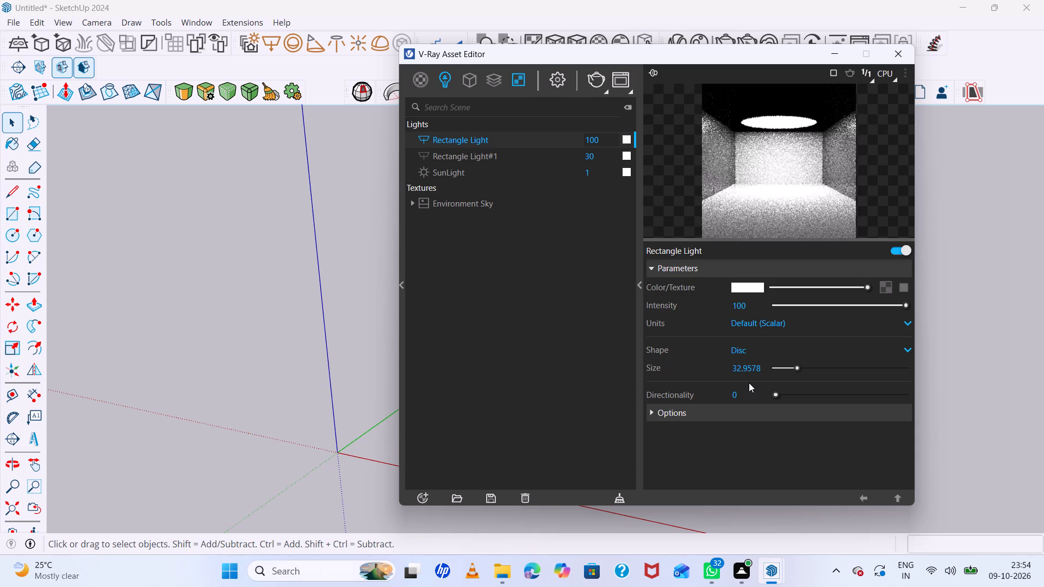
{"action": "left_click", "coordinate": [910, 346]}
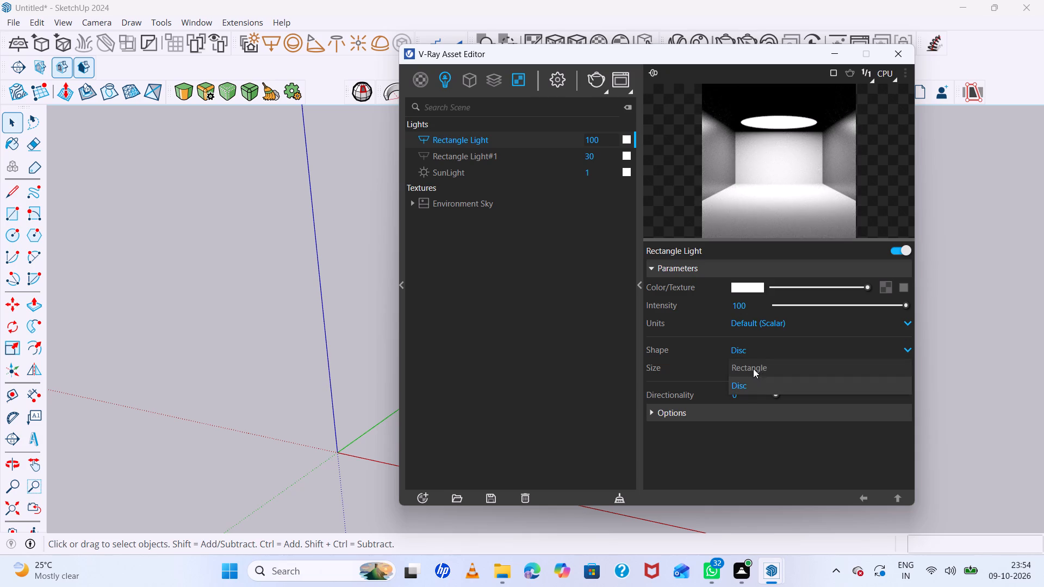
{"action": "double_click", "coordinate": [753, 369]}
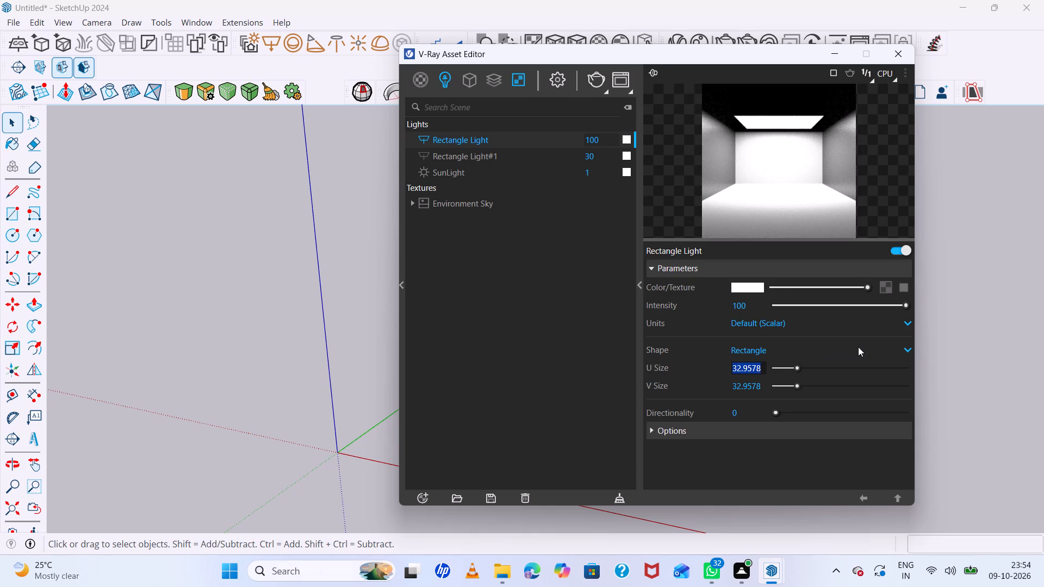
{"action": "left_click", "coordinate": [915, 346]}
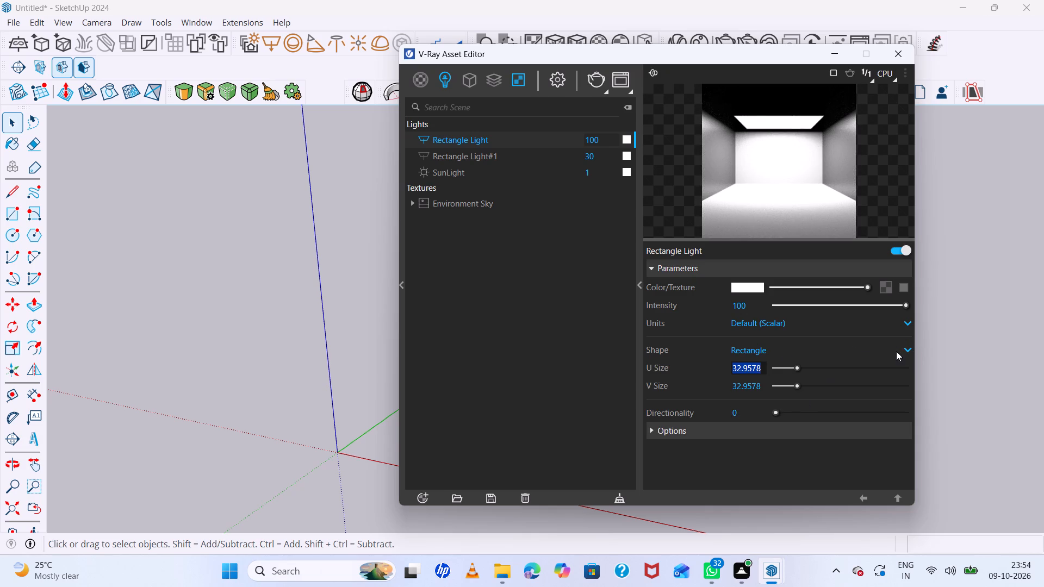
Set the shape of Rectangle Light to Disc.
{"action": "left_click", "coordinate": [902, 347]}
{"action": "left_click", "coordinate": [744, 386]}
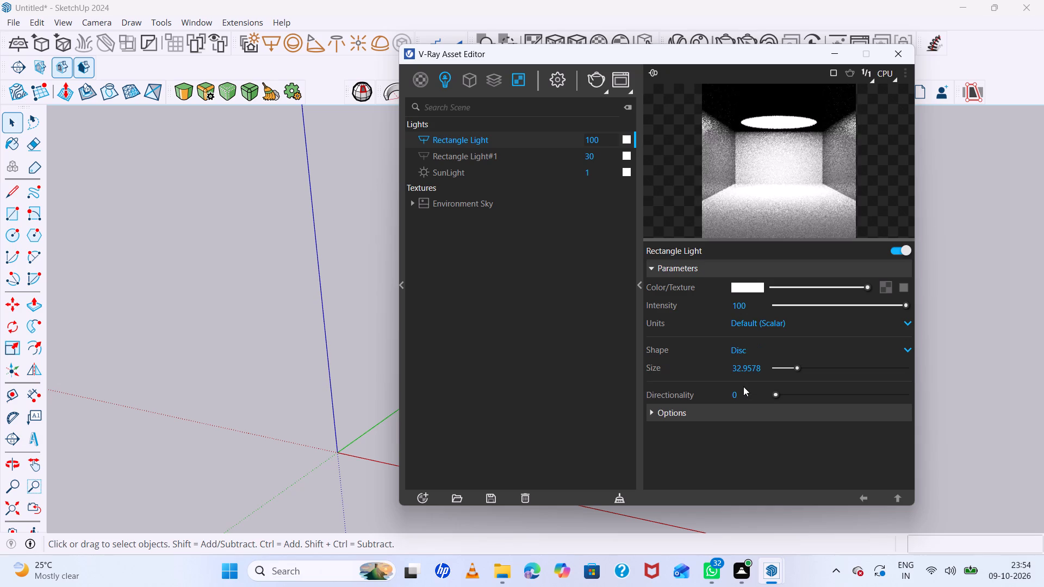
Minimize the V-Ray Asset Editor and start an interactive render of the box.
{"action": "left_click", "coordinate": [775, 574]}
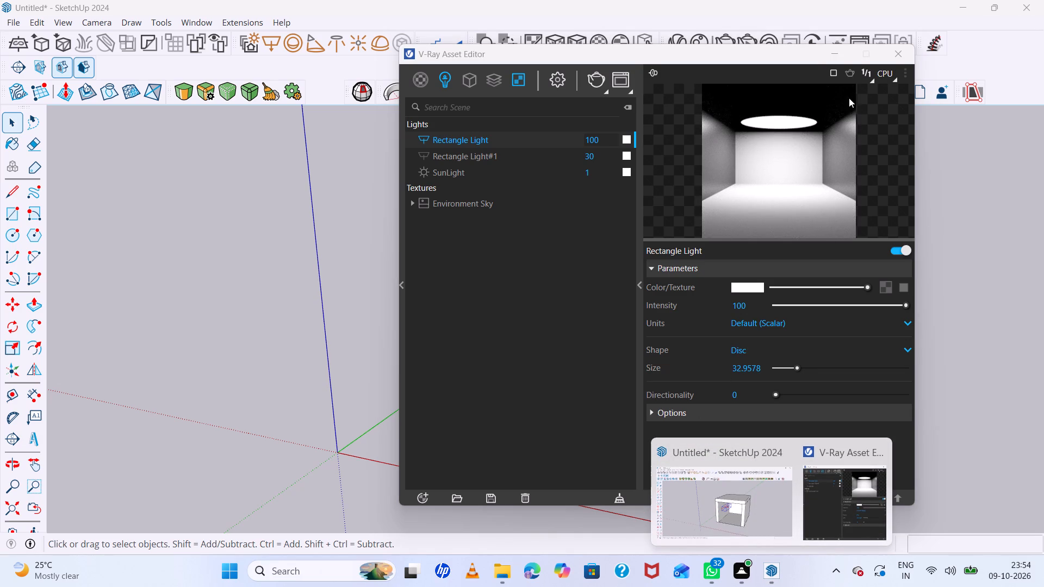
{"action": "left_click", "coordinate": [835, 52]}
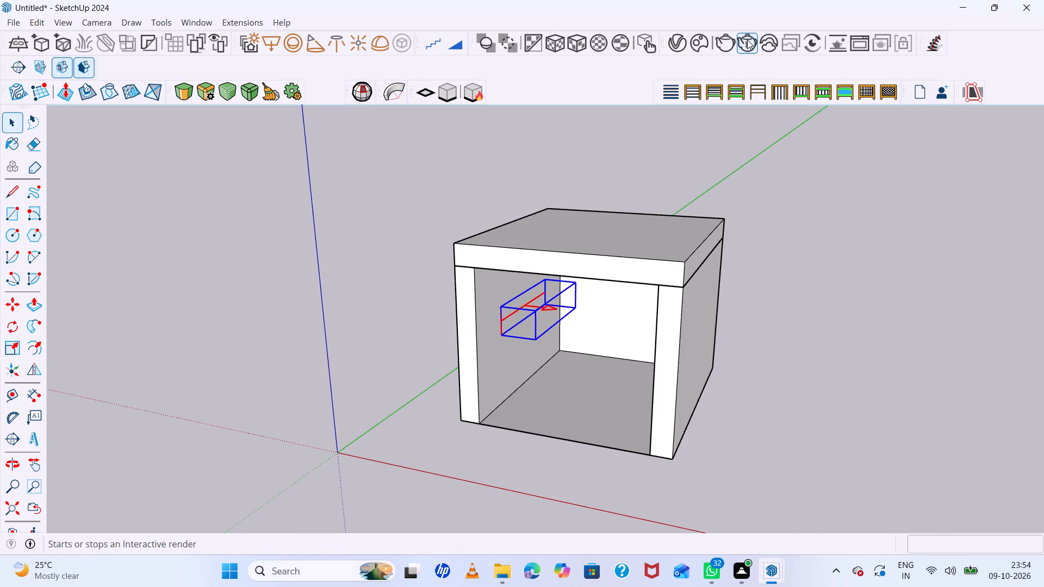
{"action": "left_click", "coordinate": [748, 45]}
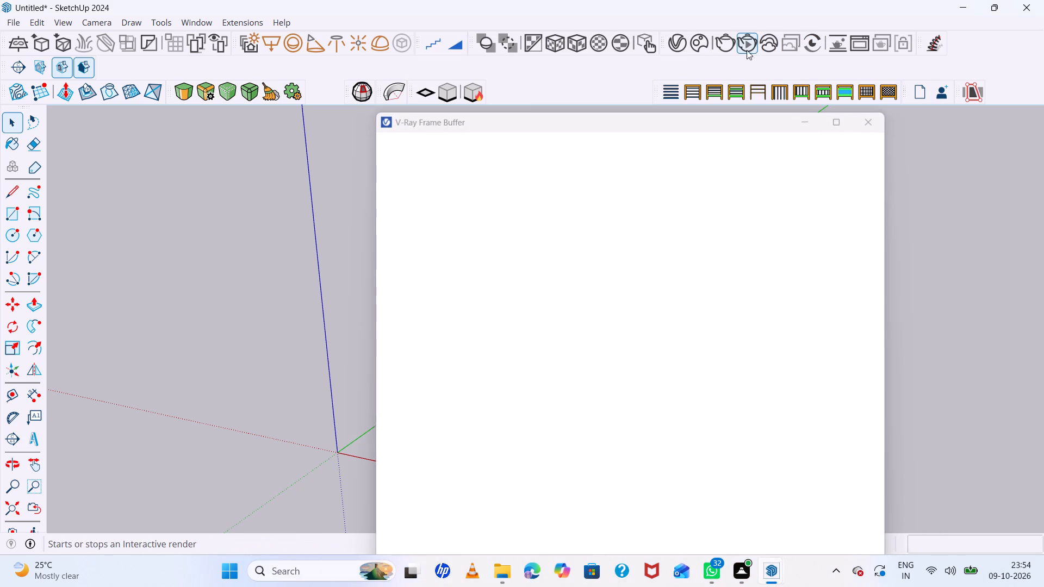
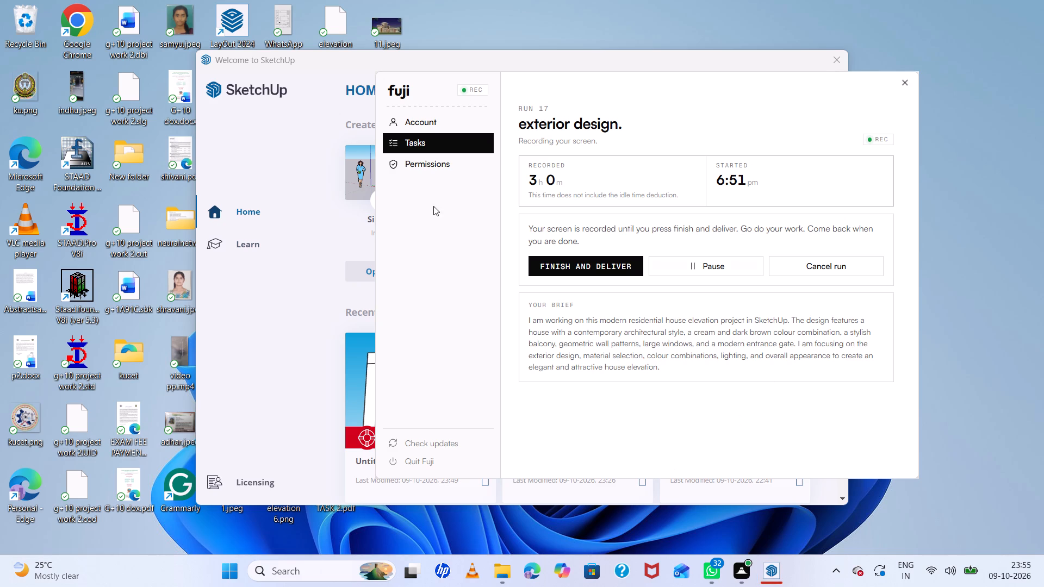
Switch to the SketchUp welcome window and open the recovered Untitled model last modified 09-10-2026 at 23:49.
{"action": "left_click", "coordinate": [774, 571]}
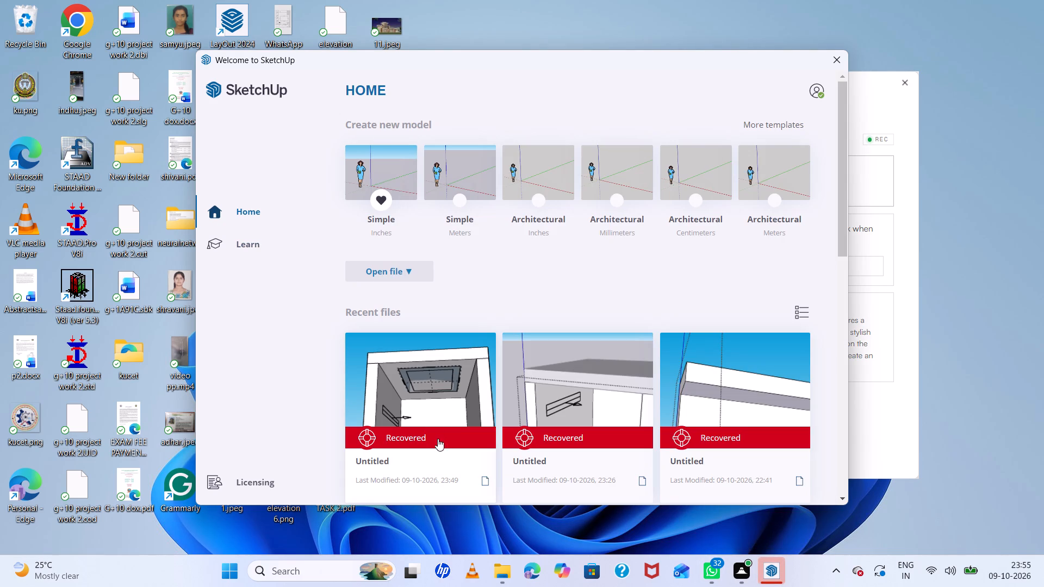
{"action": "left_click", "coordinate": [435, 442]}
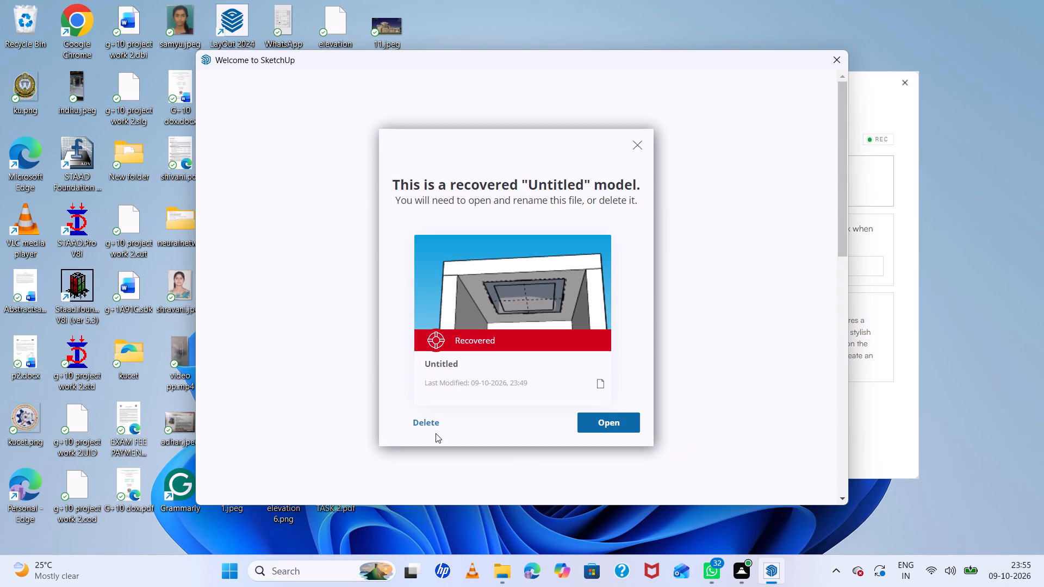
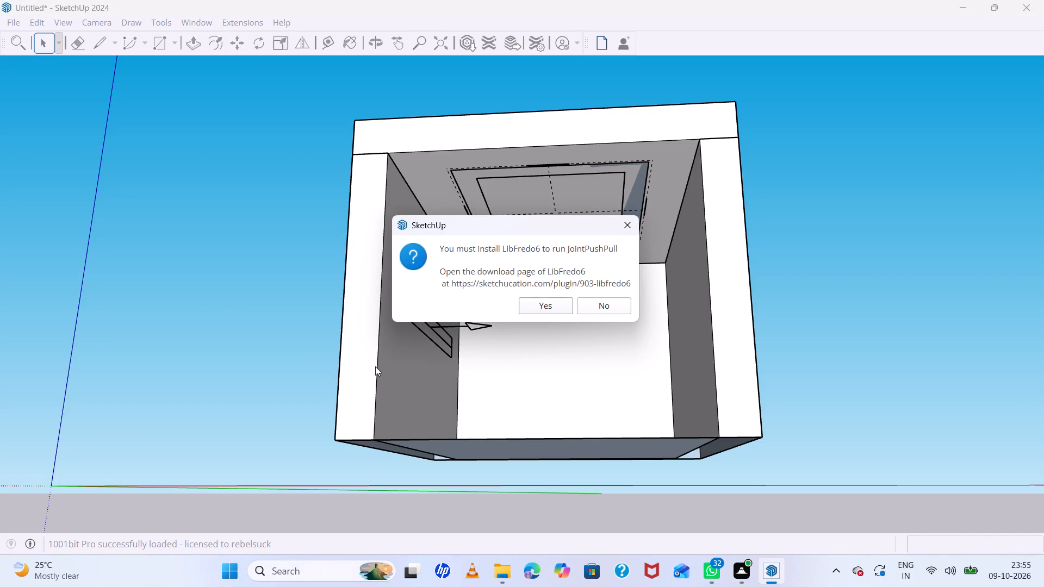
Decline opening the LibFredo6 download page for JointPushPull.
{"action": "left_click", "coordinate": [593, 311]}
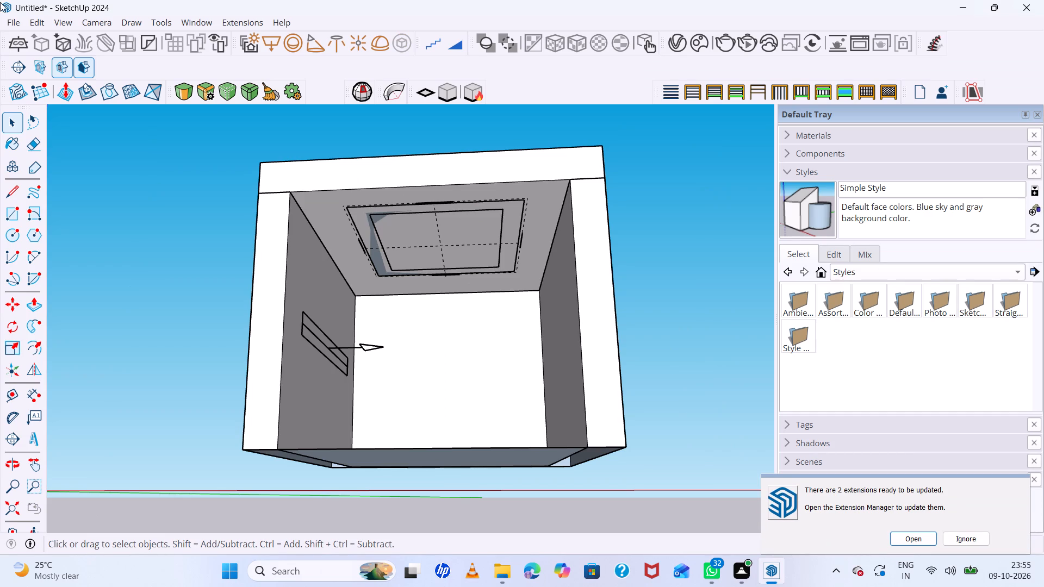
Delete the entire recovered box model together with the lights inside it, leaving the drawing area empty.
{"action": "scroll", "coordinate": [0, 0], "scroll_direction": "down", "scroll_amount": 2}
{"action": "scroll", "coordinate": [361, 0], "scroll_direction": "down", "scroll_amount": 7}
{"action": "scroll", "coordinate": [9, 28], "scroll_direction": "down", "scroll_amount": 3}
{"action": "scroll", "coordinate": [287, 0], "scroll_direction": "down", "scroll_amount": 6}
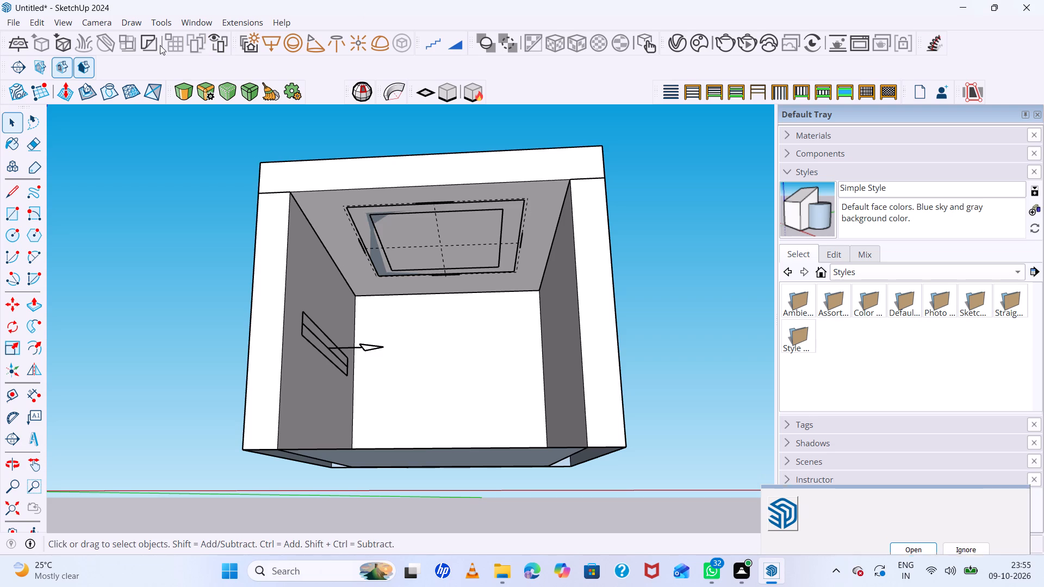
{"action": "scroll", "coordinate": [298, 349], "scroll_direction": "down", "scroll_amount": 4}
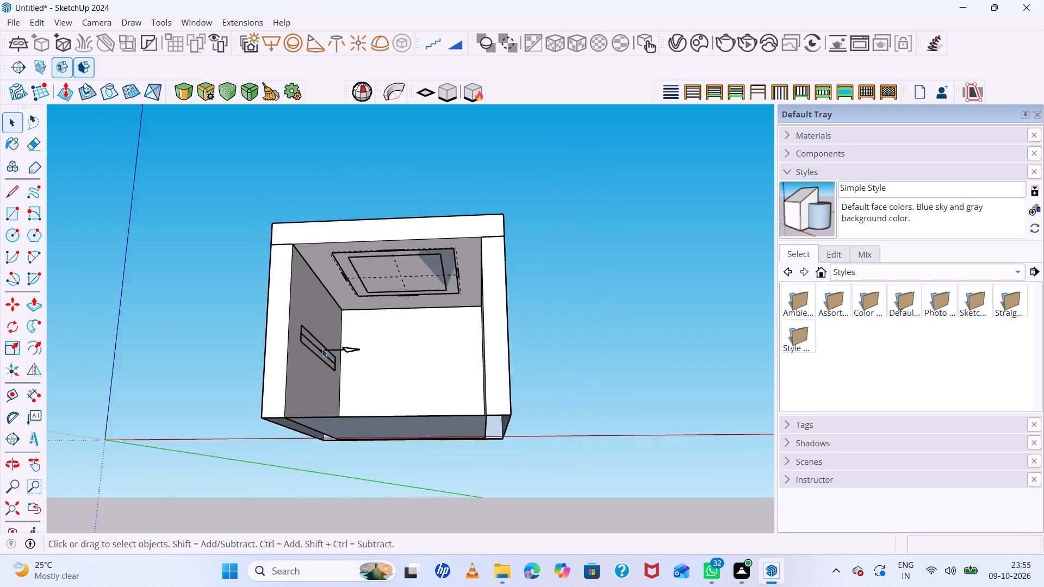
{"action": "scroll", "coordinate": [322, 348], "scroll_direction": "down", "scroll_amount": 8}
{"action": "middle_click_drag", "start_coordinate": [370, 356], "coordinate": [403, 491]}
{"action": "left_click_drag", "start_coordinate": [451, 264], "coordinate": [292, 409]}
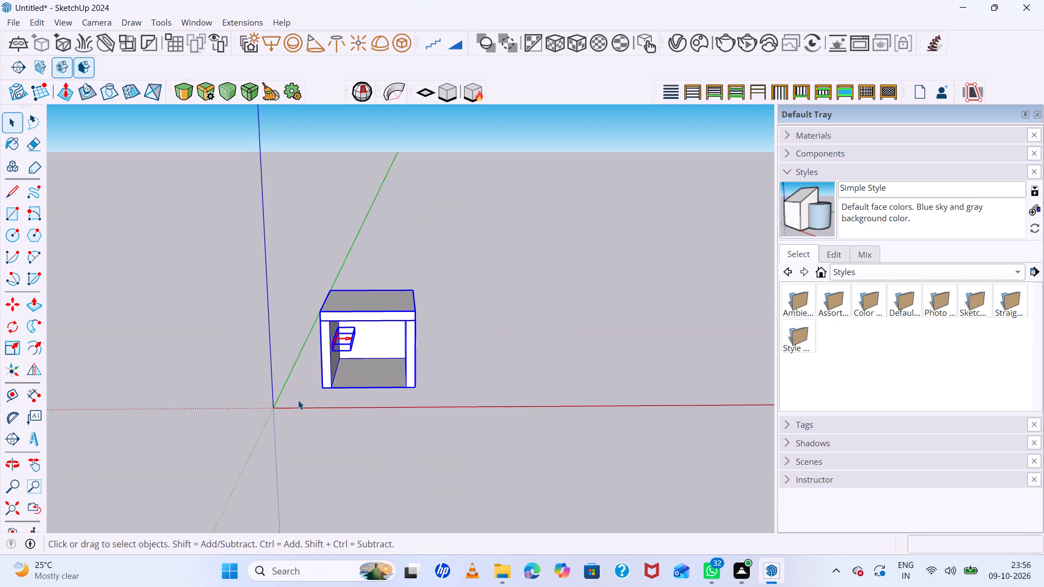
{"action": "key", "text": "Delete"}
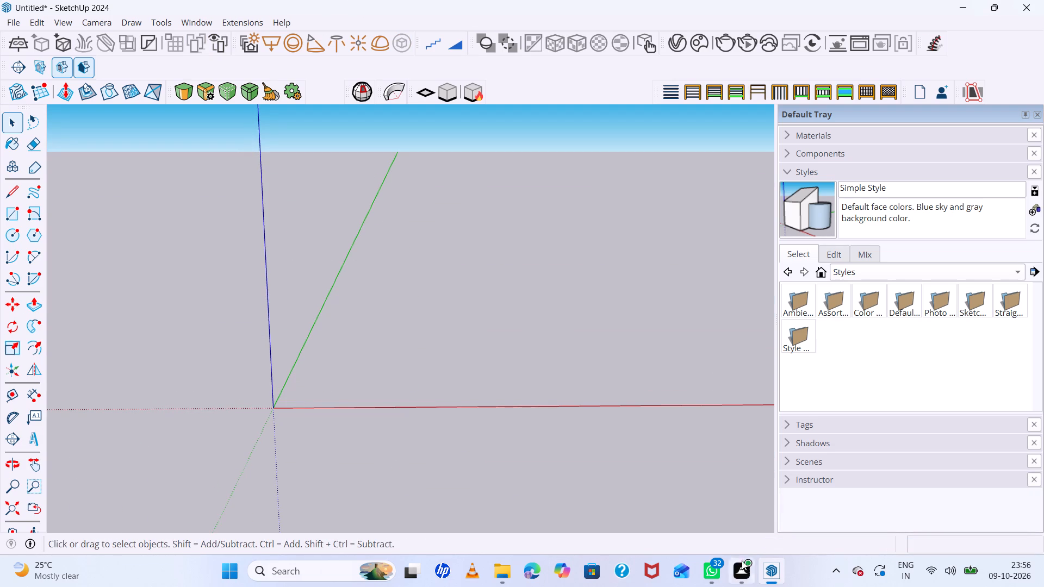
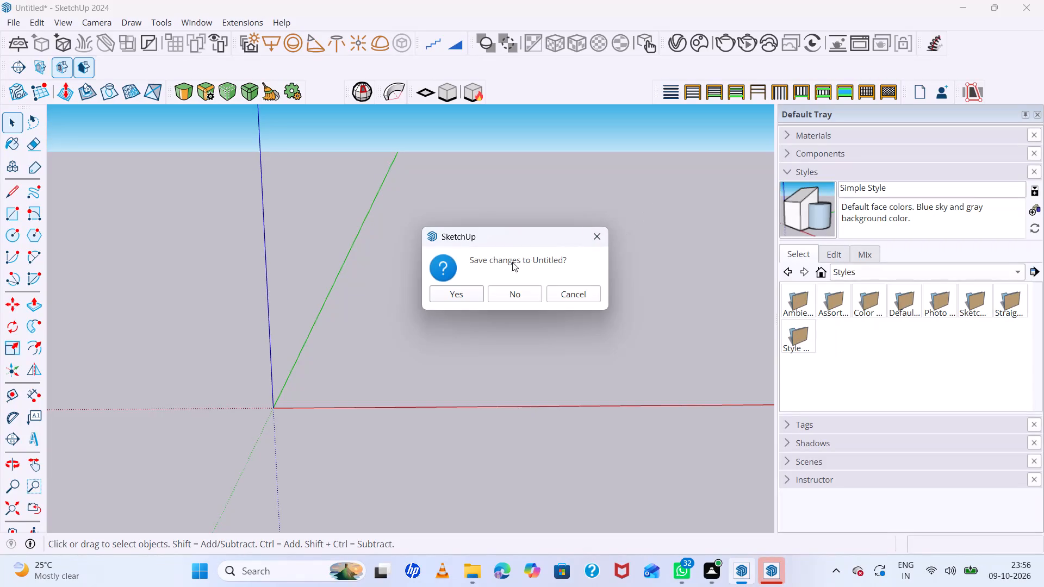
Discard the changes to the untitled model and finish closing it without saving.
{"action": "double_click", "coordinate": [508, 292]}
Look through the recent files on the welcome screen for a model to open.
{"action": "scroll", "coordinate": [564, 405], "scroll_direction": "down", "scroll_amount": 2}
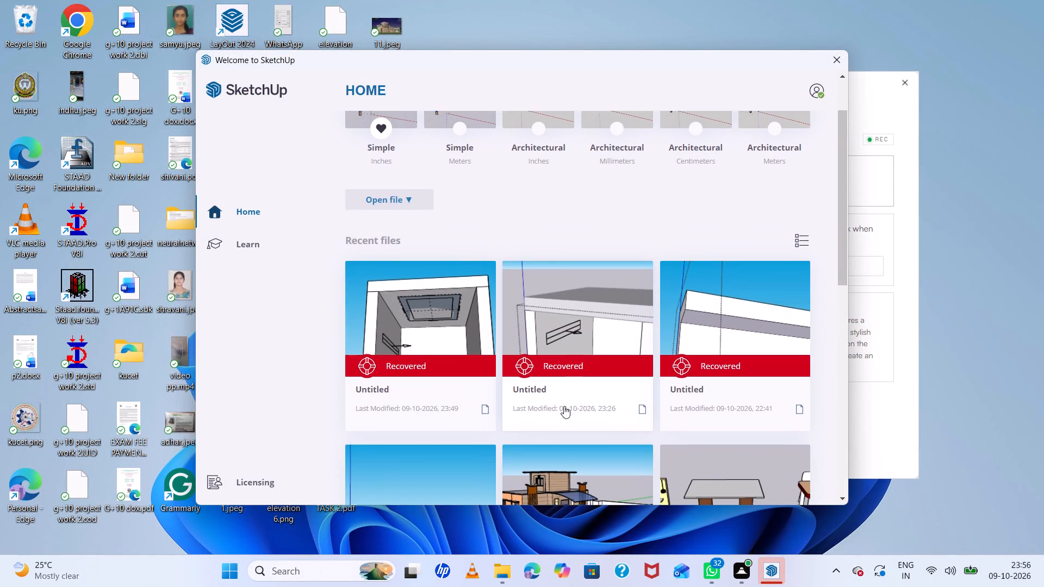
{"action": "scroll", "coordinate": [564, 406], "scroll_direction": "down", "scroll_amount": 1}
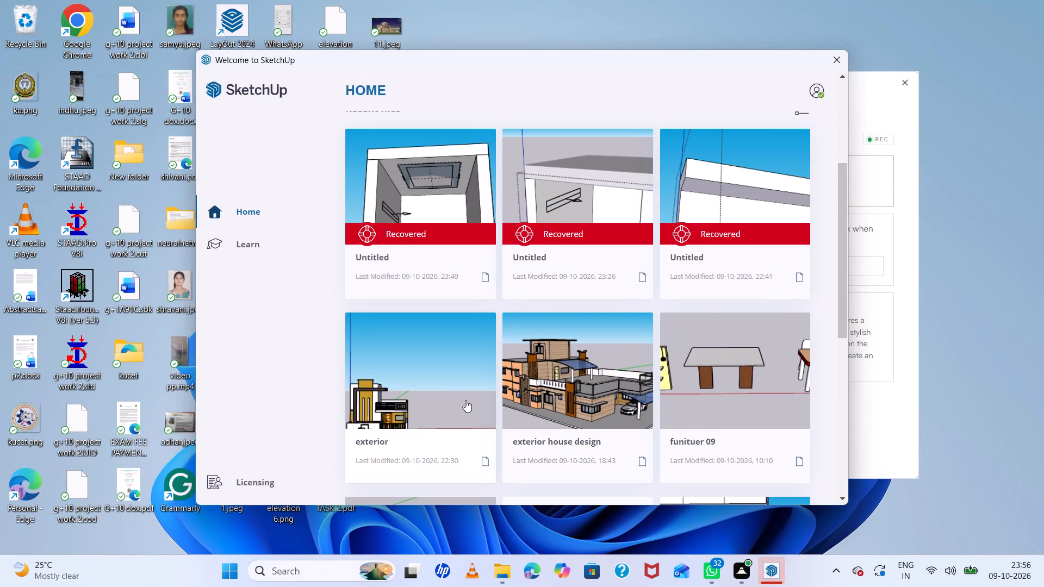
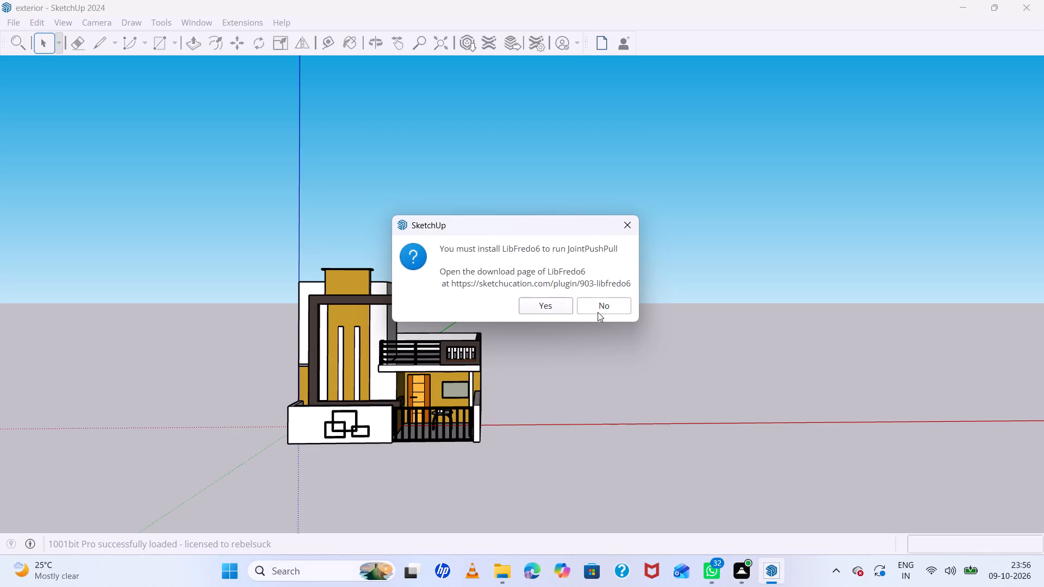
Decline to open the LibFredo6 download page requested for the JointPushPull extension.
{"action": "left_click", "coordinate": [600, 307]}
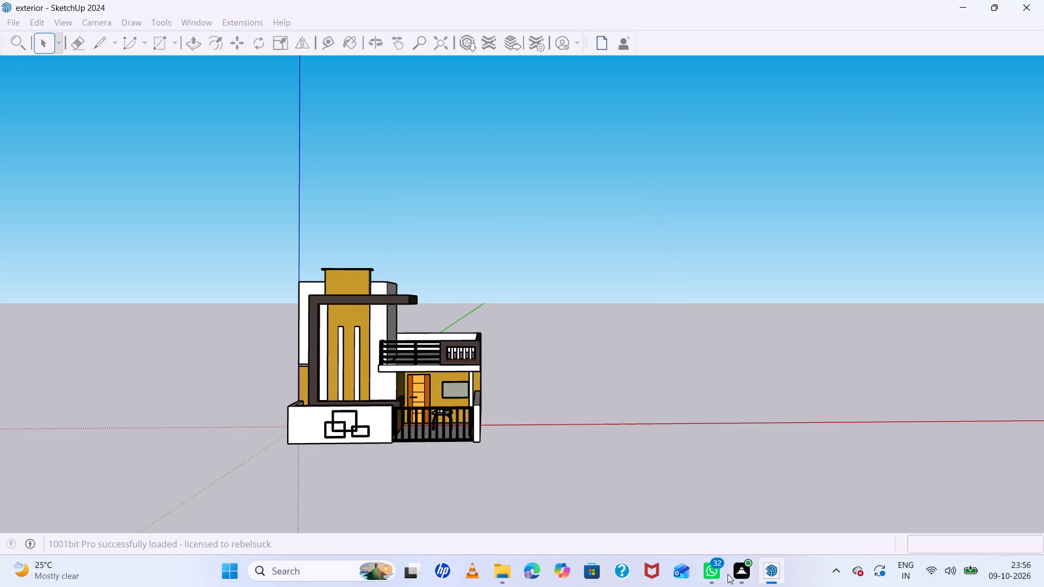
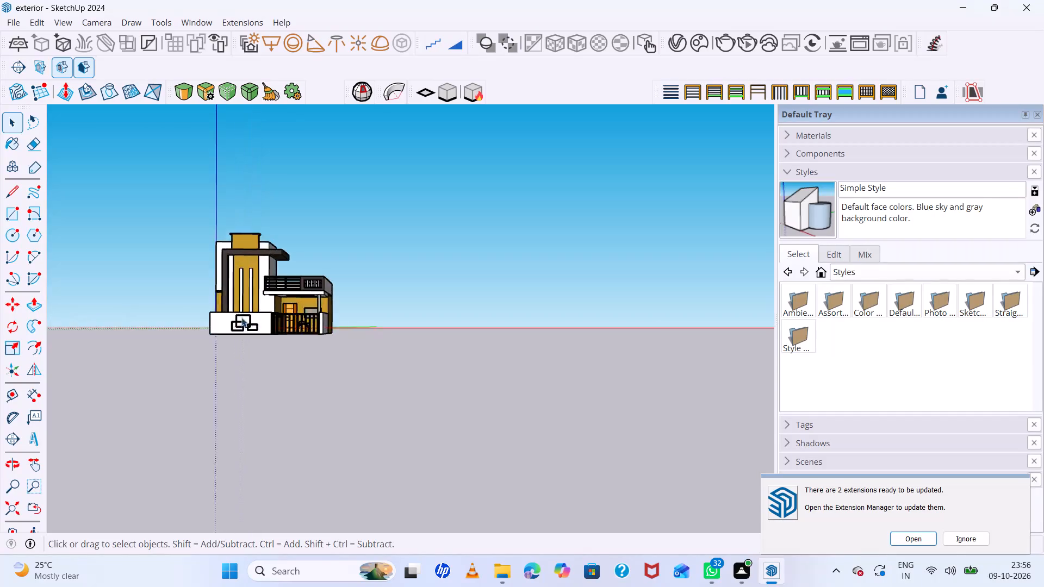
Save the exterior house model under its existing file name.
{"action": "middle_click_drag", "start_coordinate": [259, 322], "coordinate": [294, 405]}
{"action": "scroll", "coordinate": [198, 211], "scroll_direction": "up", "scroll_amount": 7}
{"action": "middle_click_drag", "start_coordinate": [463, 305], "coordinate": [394, 261]}
{"action": "key", "text": "ctrl+s"}
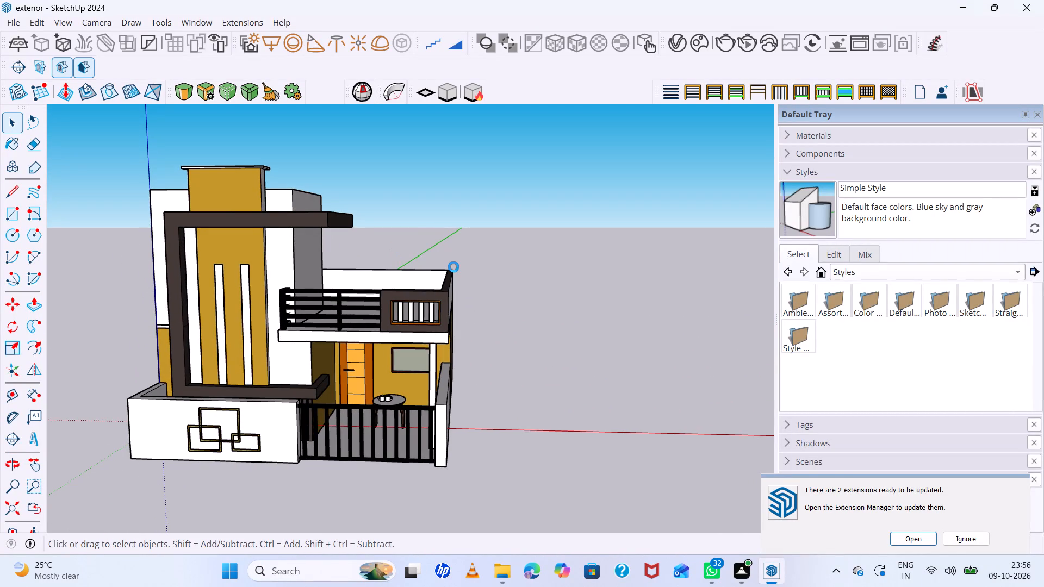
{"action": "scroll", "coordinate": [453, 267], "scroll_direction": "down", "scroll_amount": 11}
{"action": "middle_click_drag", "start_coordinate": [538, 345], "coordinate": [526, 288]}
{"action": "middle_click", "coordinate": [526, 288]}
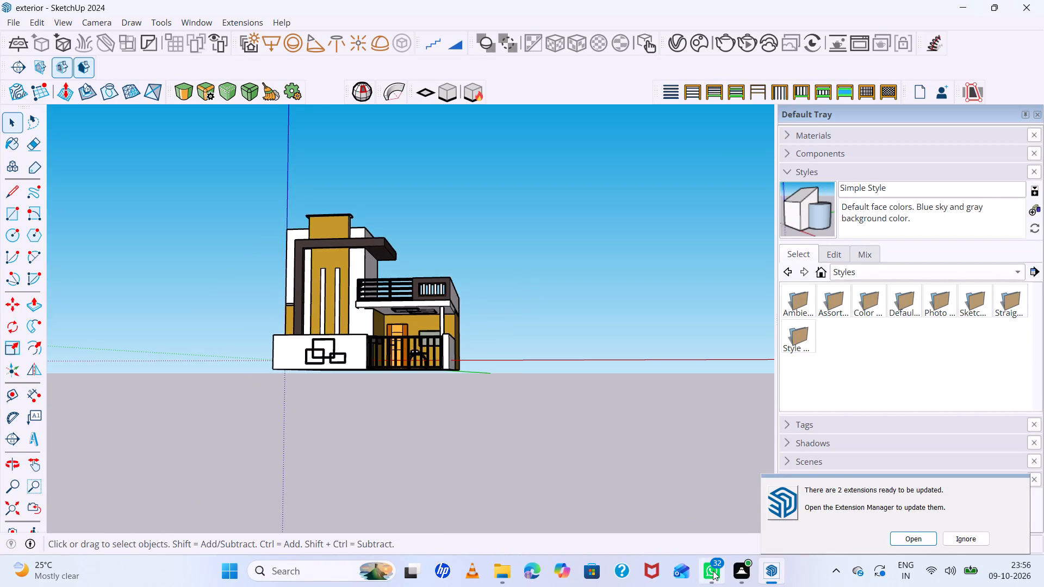
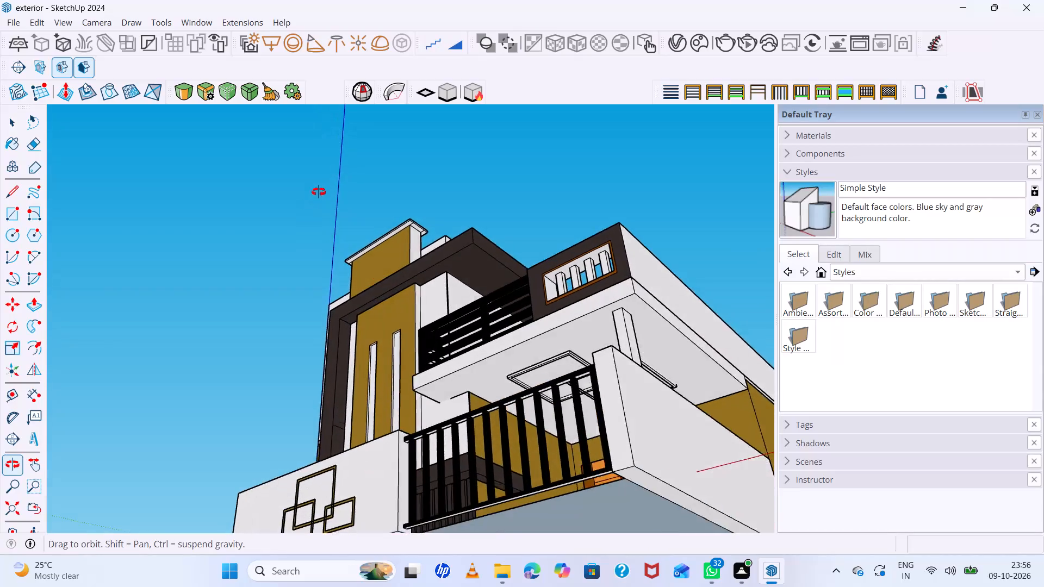
Place a small V-Ray rectangle light, facing down, on the underside of the dark roof overhang near its front corner.
{"action": "scroll", "coordinate": [415, 238], "scroll_direction": "up", "scroll_amount": 7}
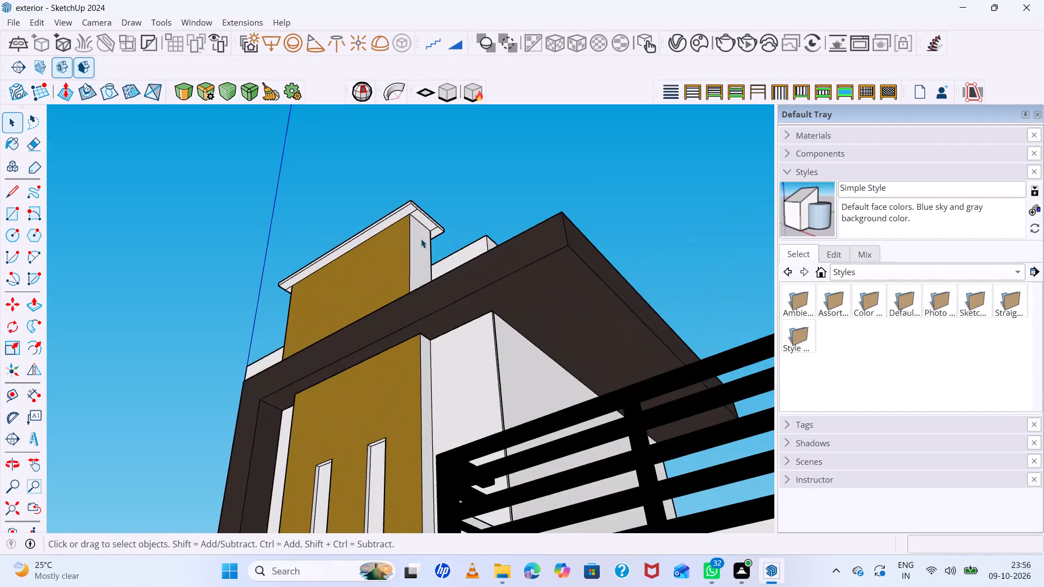
{"action": "scroll", "coordinate": [429, 249], "scroll_direction": "down", "scroll_amount": 14}
{"action": "middle_click_drag", "start_coordinate": [455, 272], "coordinate": [494, 335]}
{"action": "scroll", "coordinate": [352, 148], "scroll_direction": "up", "scroll_amount": 6}
{"action": "middle_click_drag", "start_coordinate": [439, 185], "coordinate": [446, 205]}
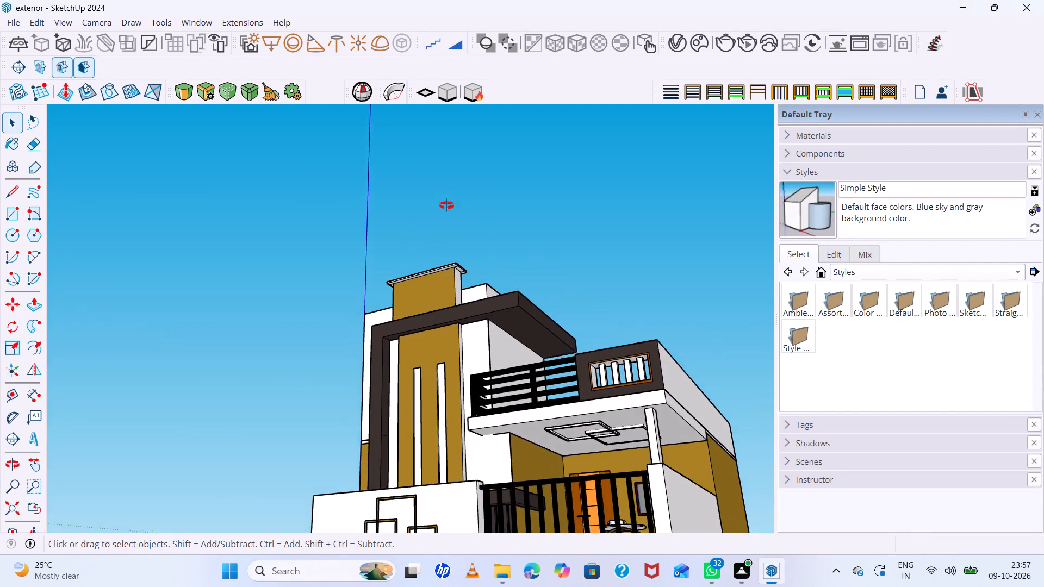
{"action": "middle_click_drag", "start_coordinate": [446, 205], "coordinate": [537, 364]}
{"action": "scroll", "coordinate": [565, 374], "scroll_direction": "up", "scroll_amount": 5}
{"action": "middle_click_drag", "start_coordinate": [517, 288], "coordinate": [407, 207]}
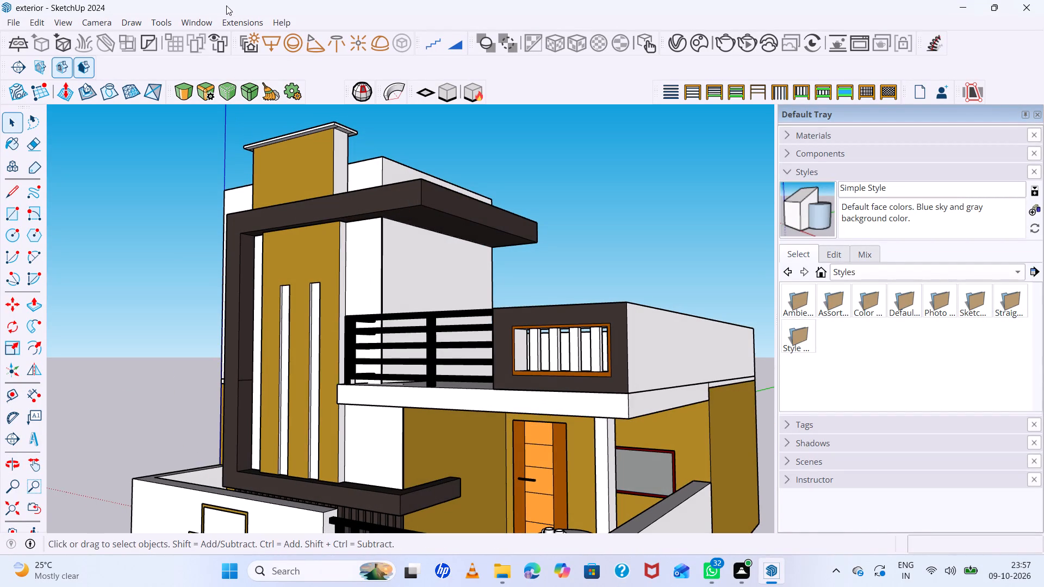
{"action": "left_click", "coordinate": [264, 42]}
{"action": "middle_click_drag", "start_coordinate": [574, 172], "coordinate": [551, 103]}
{"action": "scroll", "coordinate": [478, 211], "scroll_direction": "up", "scroll_amount": 4}
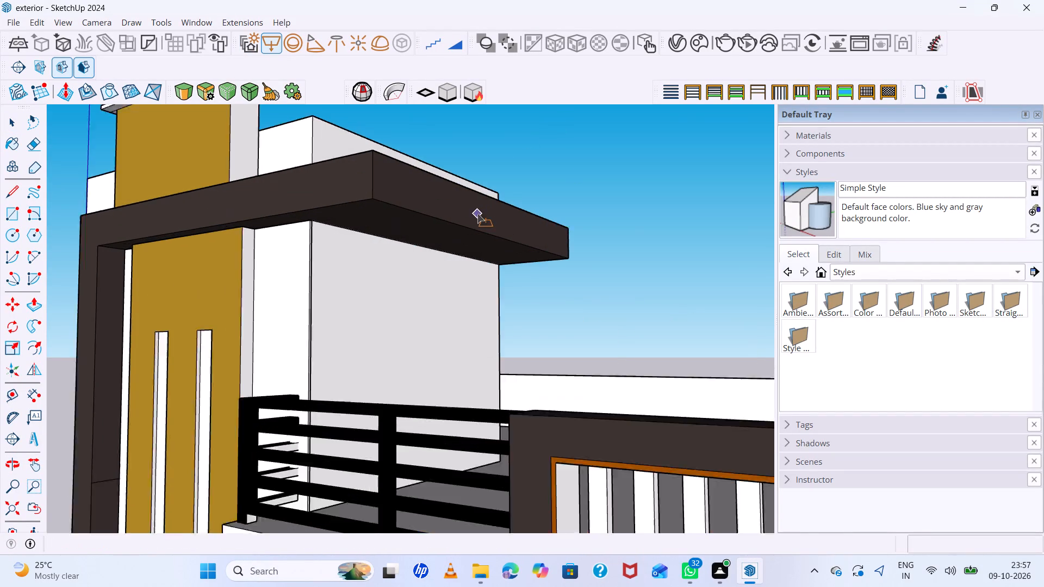
{"action": "scroll", "coordinate": [477, 214], "scroll_direction": "up", "scroll_amount": 2}
{"action": "middle_click_drag", "start_coordinate": [506, 232], "coordinate": [508, 177]}
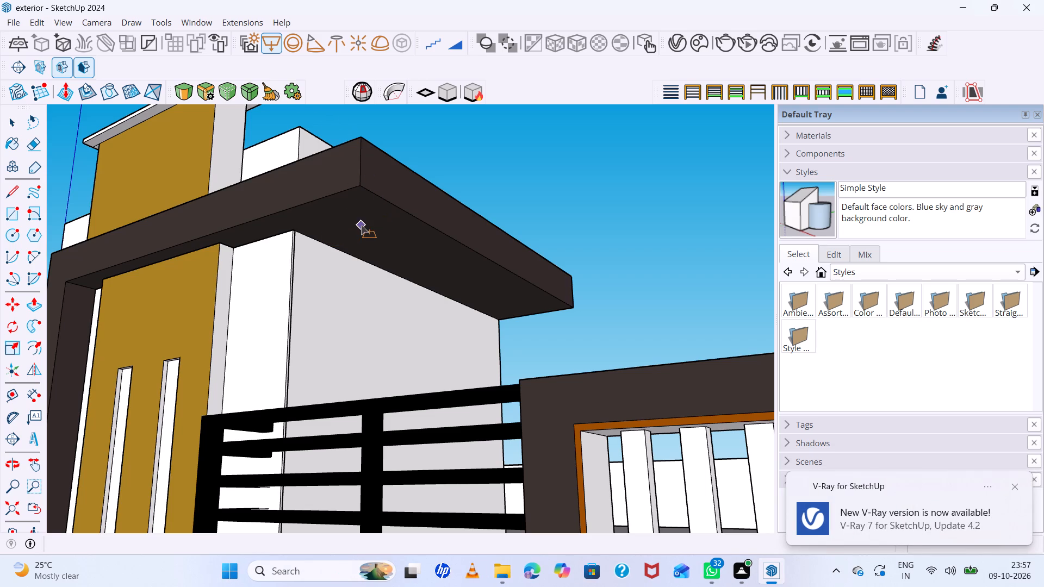
{"action": "left_click", "coordinate": [361, 225]}
{"action": "scroll", "coordinate": [380, 236], "scroll_direction": "up", "scroll_amount": 8}
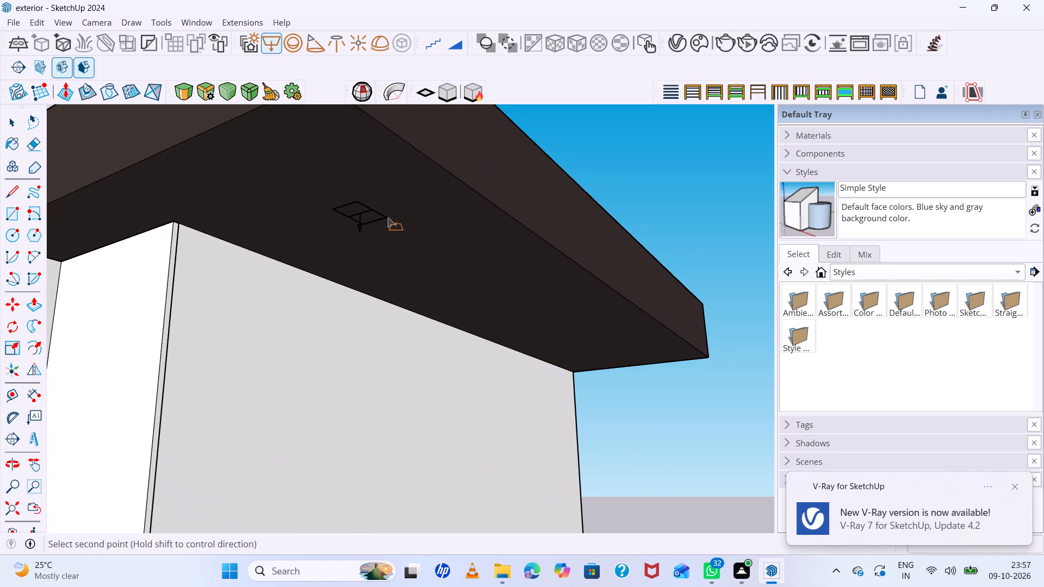
{"action": "left_click", "coordinate": [389, 216]}
Place a second small downward-facing rectangle light on the same overhang's underside, near its far end above the balcony.
{"action": "scroll", "coordinate": [378, 217], "scroll_direction": "up", "scroll_amount": 1}
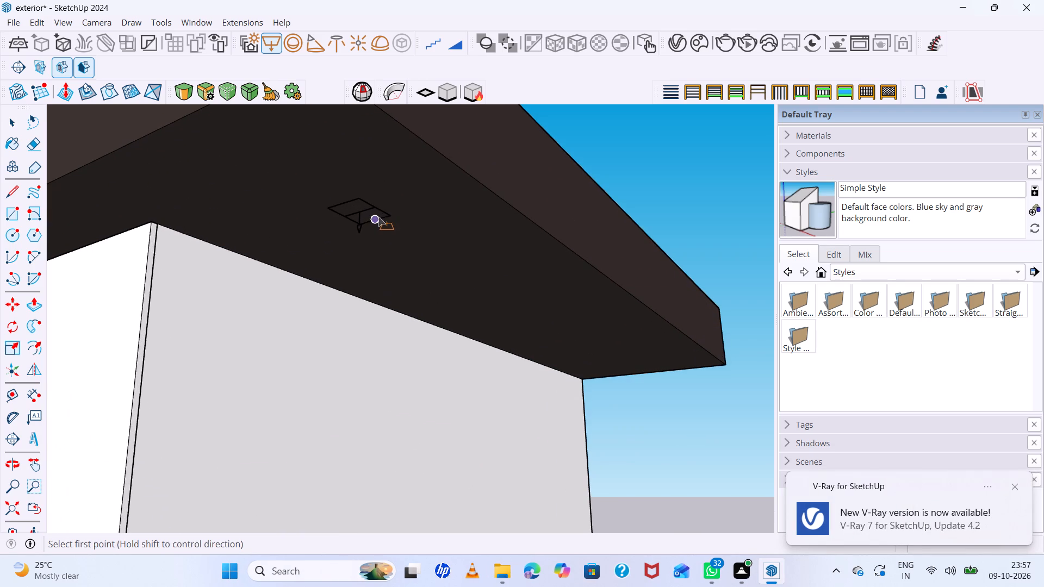
{"action": "left_click", "coordinate": [566, 335]}
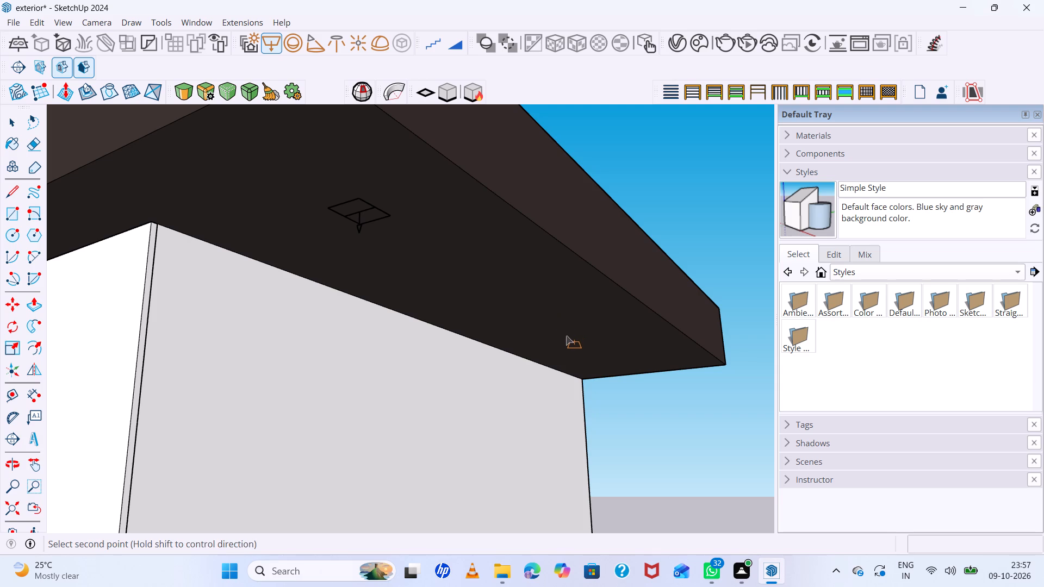
{"action": "left_click", "coordinate": [593, 319]}
{"action": "scroll", "coordinate": [605, 336], "scroll_direction": "up", "scroll_amount": 6}
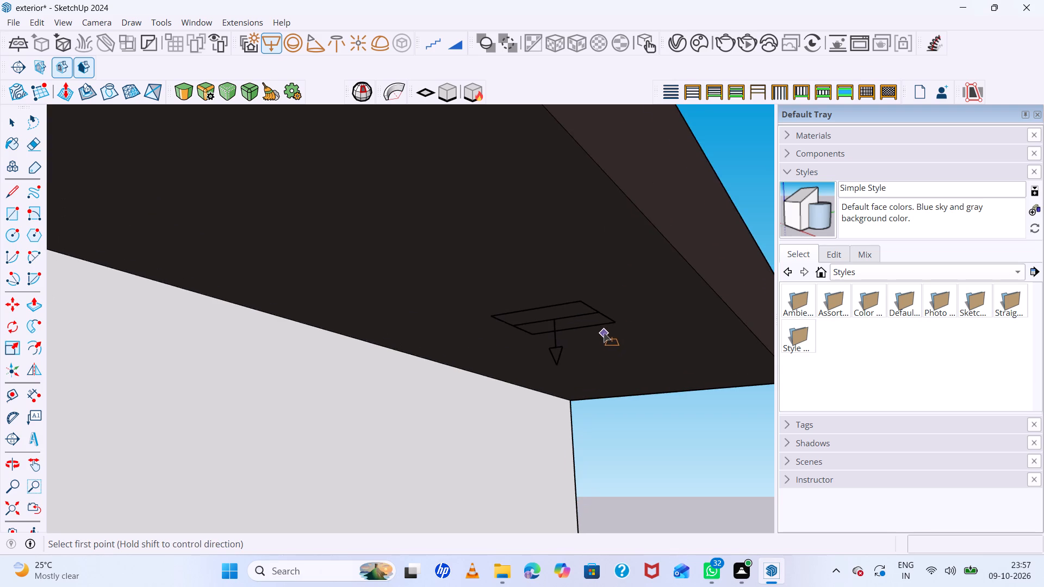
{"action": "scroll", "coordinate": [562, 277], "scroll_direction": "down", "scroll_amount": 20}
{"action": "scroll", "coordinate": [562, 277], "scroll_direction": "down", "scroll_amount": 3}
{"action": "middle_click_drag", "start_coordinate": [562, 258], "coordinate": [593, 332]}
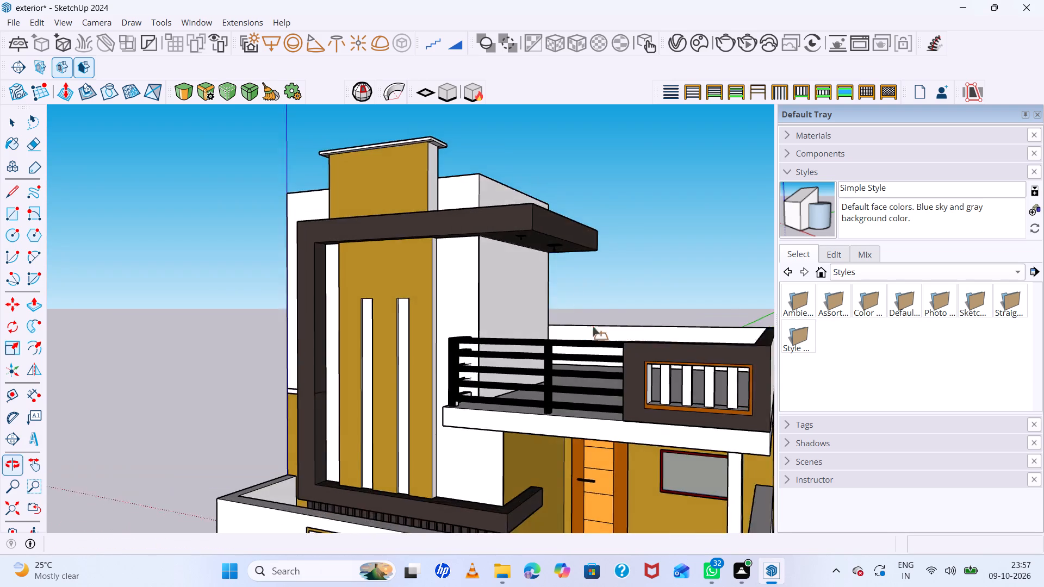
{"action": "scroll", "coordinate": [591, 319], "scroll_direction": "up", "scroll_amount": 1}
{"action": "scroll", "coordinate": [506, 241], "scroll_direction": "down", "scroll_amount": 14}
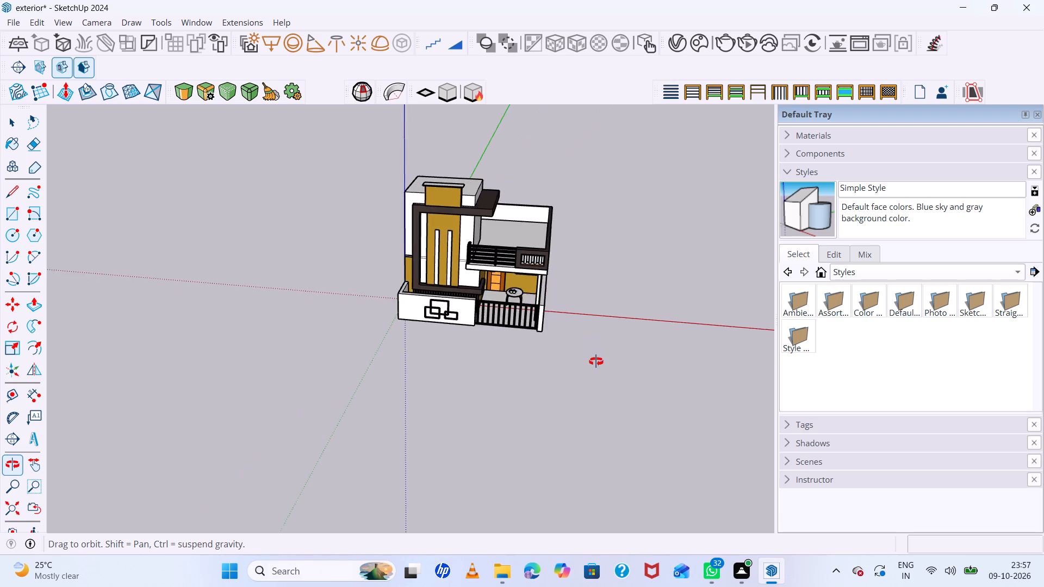
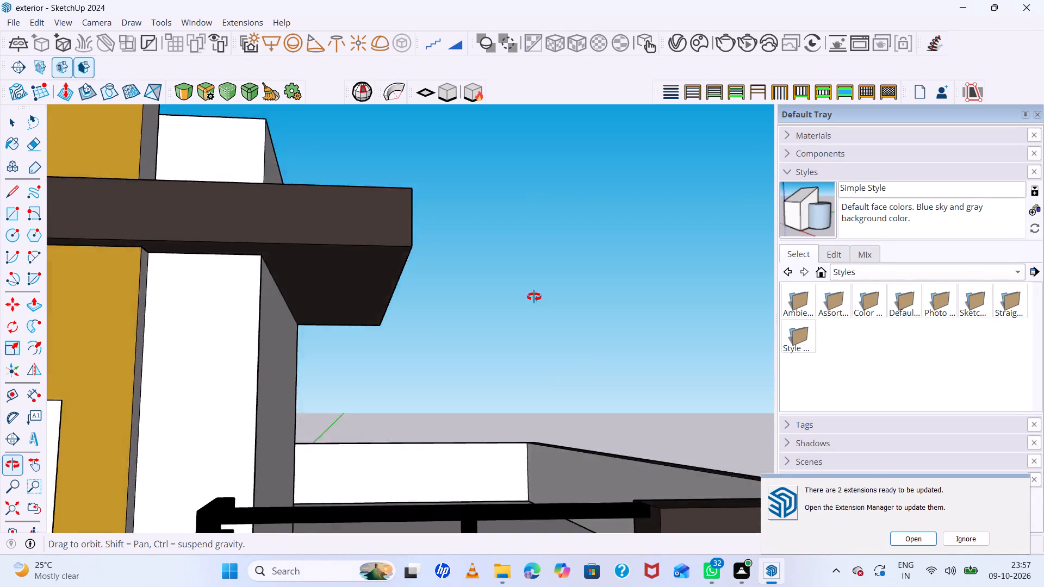
Examine the house exterior from several angles, including the dark roof overhang, the balcony and the front boundary wall.
{"action": "scroll", "coordinate": [353, 331], "scroll_direction": "down", "scroll_amount": 16}
{"action": "middle_click_drag", "start_coordinate": [416, 410], "coordinate": [508, 480]}
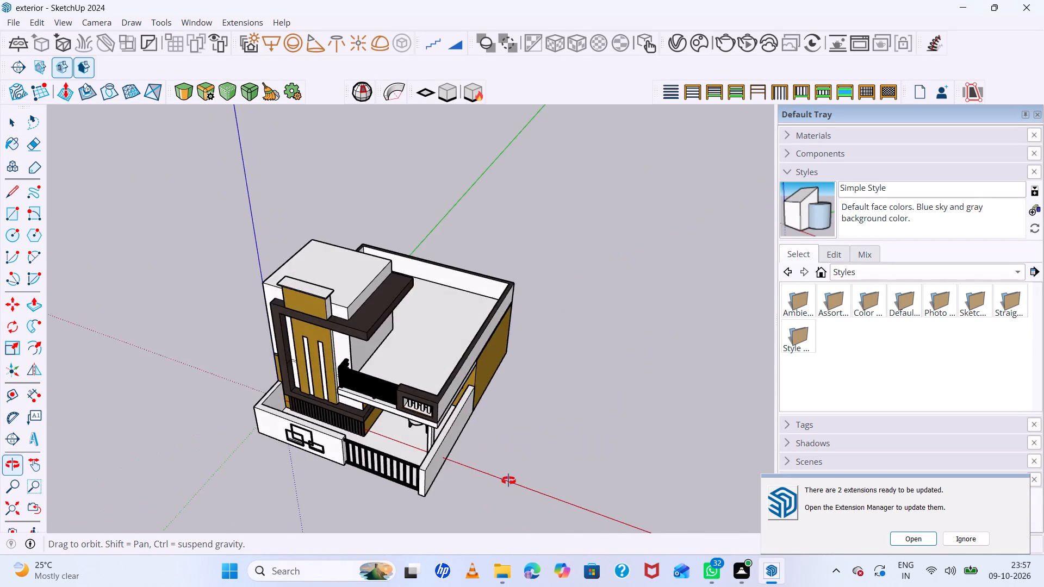
{"action": "middle_click_drag", "start_coordinate": [508, 480], "coordinate": [689, 270]}
{"action": "scroll", "coordinate": [532, 313], "scroll_direction": "up", "scroll_amount": 7}
{"action": "middle_click_drag", "start_coordinate": [603, 325], "coordinate": [480, 368]}
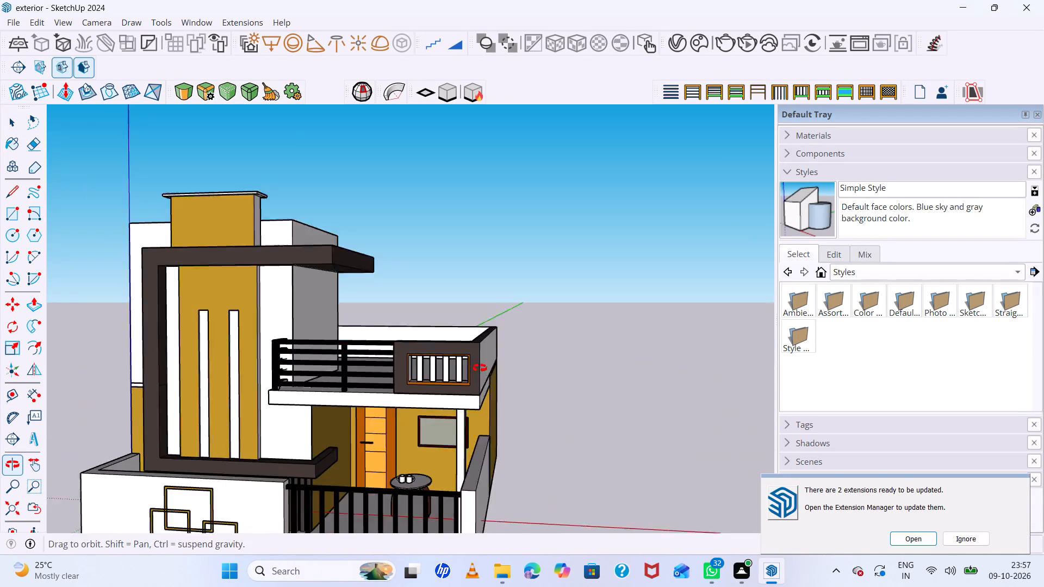
{"action": "middle_click_drag", "start_coordinate": [480, 368], "coordinate": [457, 378]}
{"action": "scroll", "coordinate": [461, 351], "scroll_direction": "up", "scroll_amount": 1}
{"action": "scroll", "coordinate": [482, 295], "scroll_direction": "down", "scroll_amount": 8}
{"action": "scroll", "coordinate": [519, 297], "scroll_direction": "up", "scroll_amount": 6}
{"action": "middle_click_drag", "start_coordinate": [559, 352], "coordinate": [309, 249]}
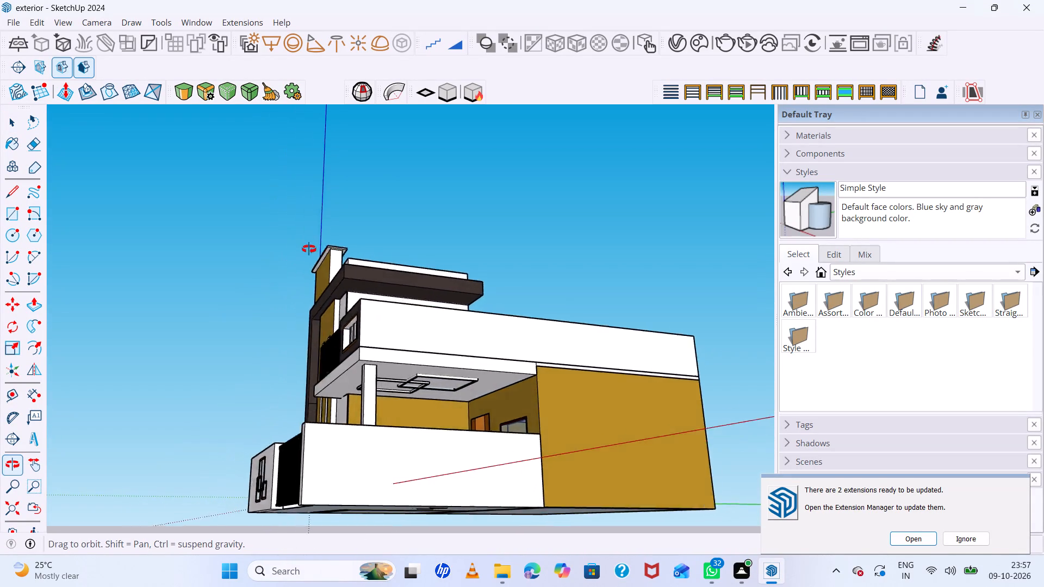
{"action": "middle_click_drag", "start_coordinate": [309, 249], "coordinate": [673, 251]}
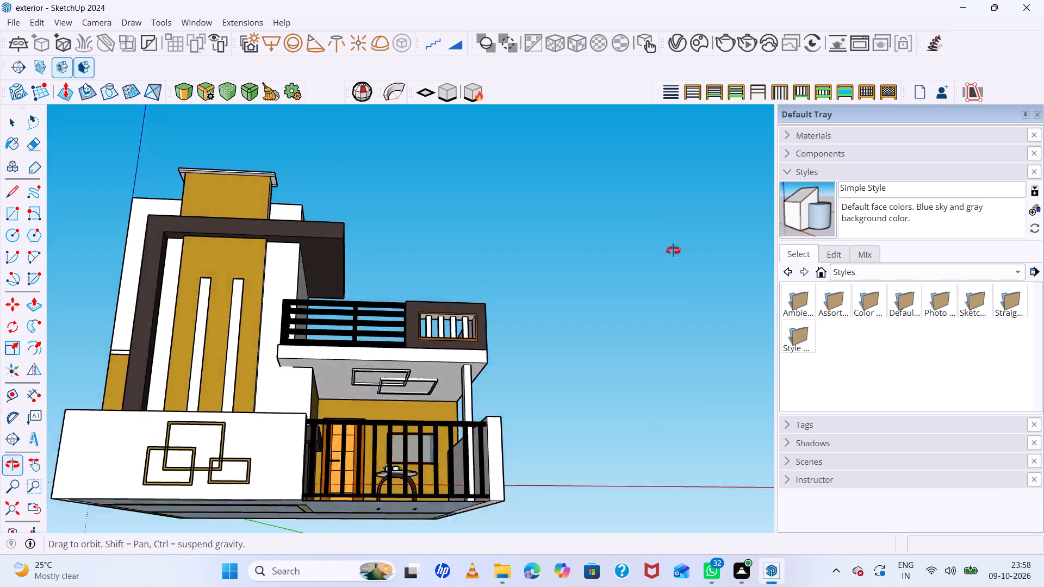
{"action": "middle_click_drag", "start_coordinate": [673, 251], "coordinate": [688, 393]}
{"action": "scroll", "coordinate": [584, 271], "scroll_direction": "down", "scroll_amount": 8}
{"action": "scroll", "coordinate": [573, 299], "scroll_direction": "up", "scroll_amount": 6}
{"action": "middle_click_drag", "start_coordinate": [545, 337], "coordinate": [515, 243]}
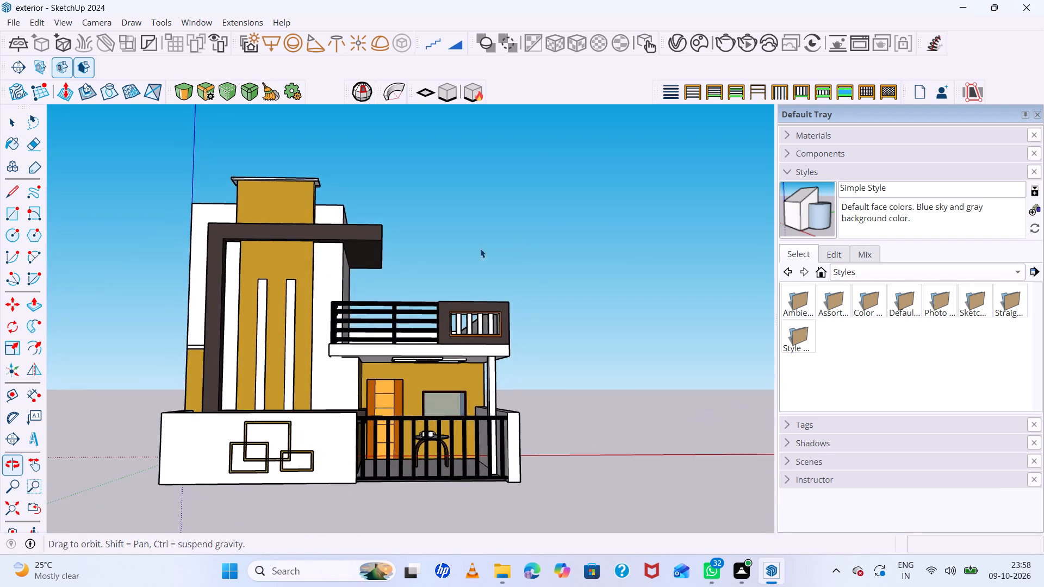
{"action": "scroll", "coordinate": [276, 278], "scroll_direction": "up", "scroll_amount": 10}
{"action": "middle_click_drag", "start_coordinate": [425, 266], "coordinate": [326, 165]}
{"action": "scroll", "coordinate": [379, 205], "scroll_direction": "up", "scroll_amount": 6}
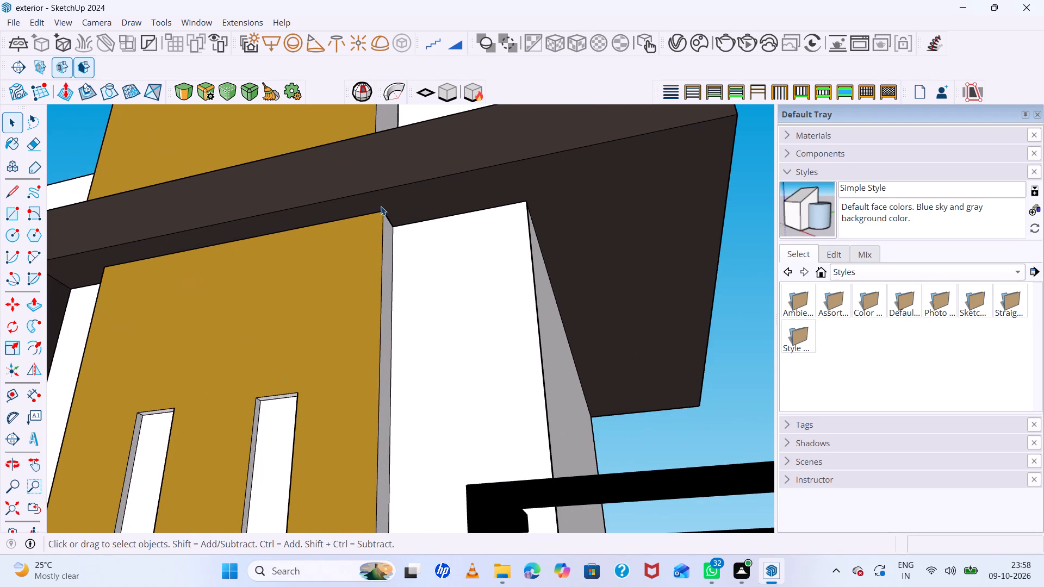
{"action": "scroll", "coordinate": [377, 201], "scroll_direction": "down", "scroll_amount": 12}
{"action": "scroll", "coordinate": [458, 212], "scroll_direction": "up", "scroll_amount": 5}
{"action": "middle_click_drag", "start_coordinate": [459, 209], "coordinate": [459, 182]}
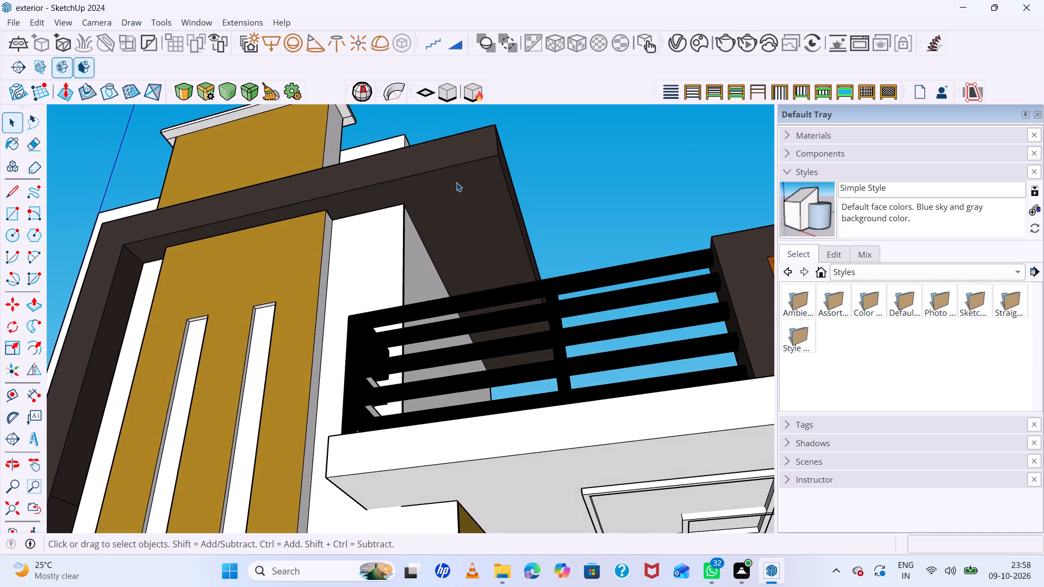
{"action": "scroll", "coordinate": [420, 226], "scroll_direction": "down", "scroll_amount": 7}
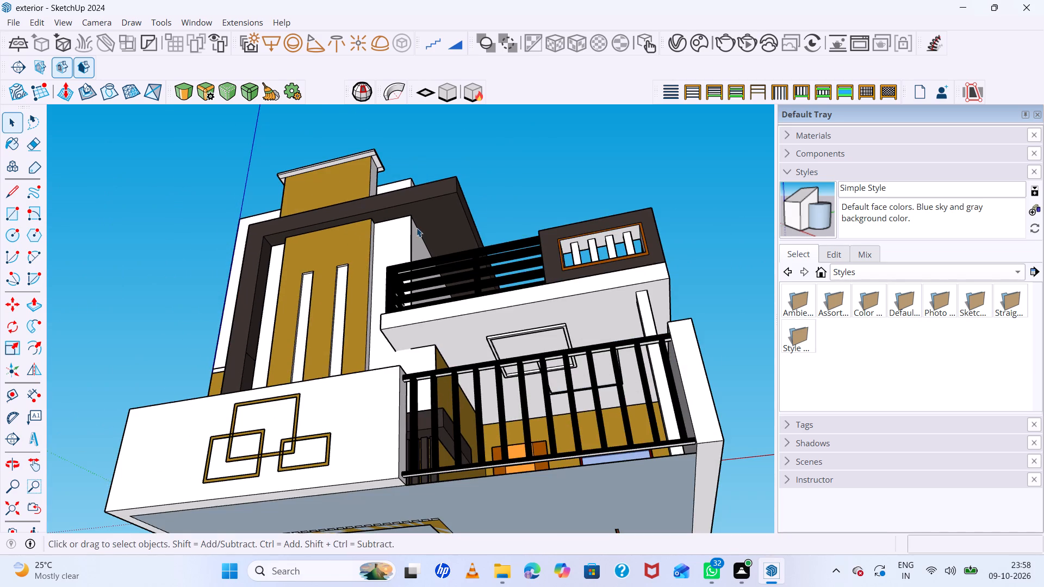
{"action": "middle_click_drag", "start_coordinate": [418, 234], "coordinate": [442, 497]}
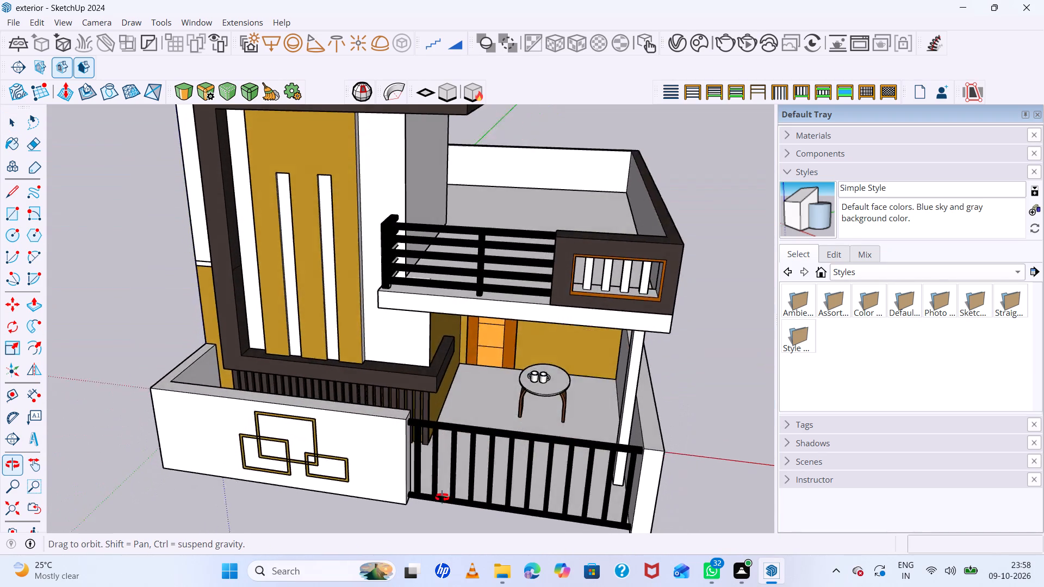
{"action": "middle_click_drag", "start_coordinate": [442, 497], "coordinate": [352, 477]}
{"action": "middle_click", "coordinate": [352, 477]}
{"action": "scroll", "coordinate": [354, 444], "scroll_direction": "down", "scroll_amount": 5}
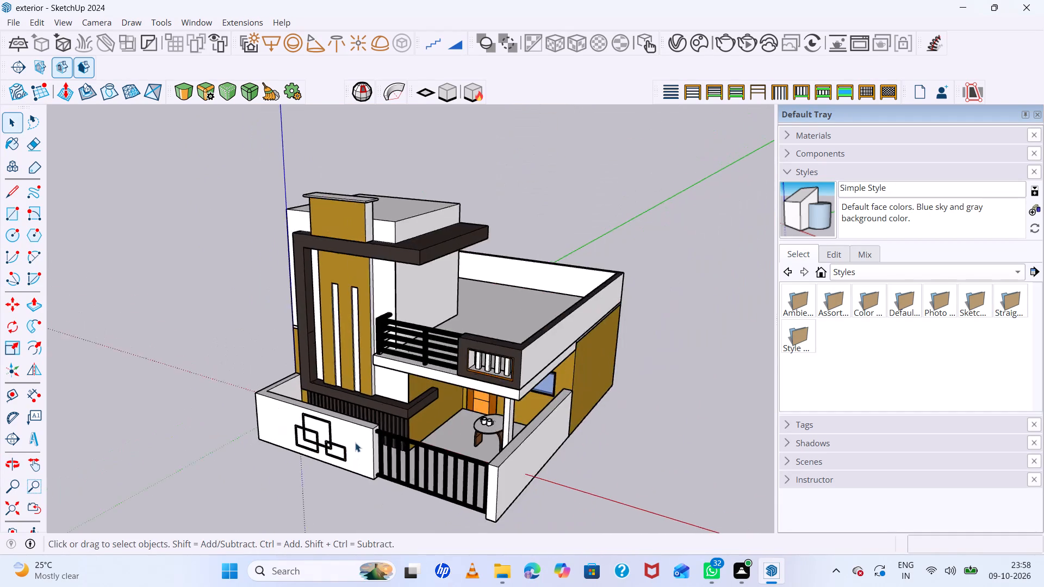
{"action": "scroll", "coordinate": [355, 442], "scroll_direction": "down", "scroll_amount": 3}
{"action": "middle_click_drag", "start_coordinate": [473, 477], "coordinate": [558, 506]}
{"action": "scroll", "coordinate": [558, 399], "scroll_direction": "down", "scroll_amount": 6}
{"action": "middle_click_drag", "start_coordinate": [557, 404], "coordinate": [685, 409]}
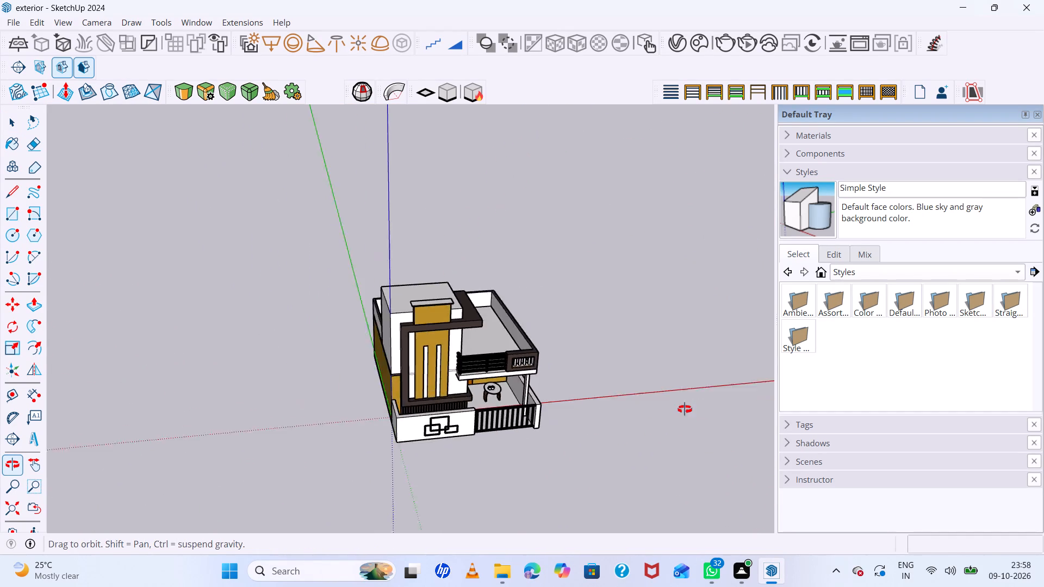
{"action": "middle_click_drag", "start_coordinate": [685, 409], "coordinate": [686, 273]}
{"action": "scroll", "coordinate": [551, 422], "scroll_direction": "up", "scroll_amount": 6}
{"action": "scroll", "coordinate": [296, 363], "scroll_direction": "down", "scroll_amount": 8}
{"action": "middle_click_drag", "start_coordinate": [486, 408], "coordinate": [486, 409]}
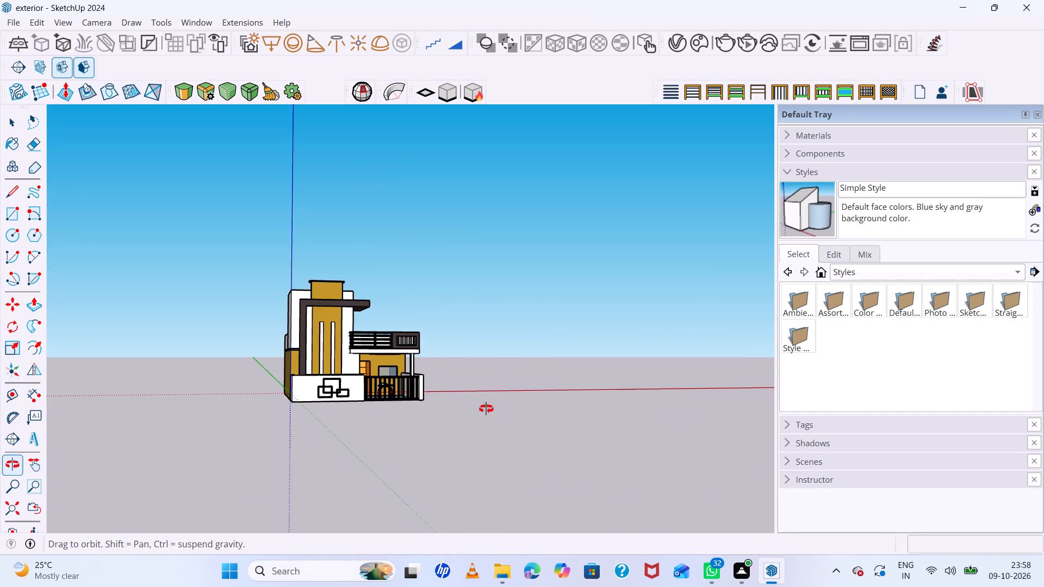
{"action": "middle_click_drag", "start_coordinate": [486, 409], "coordinate": [378, 530]}
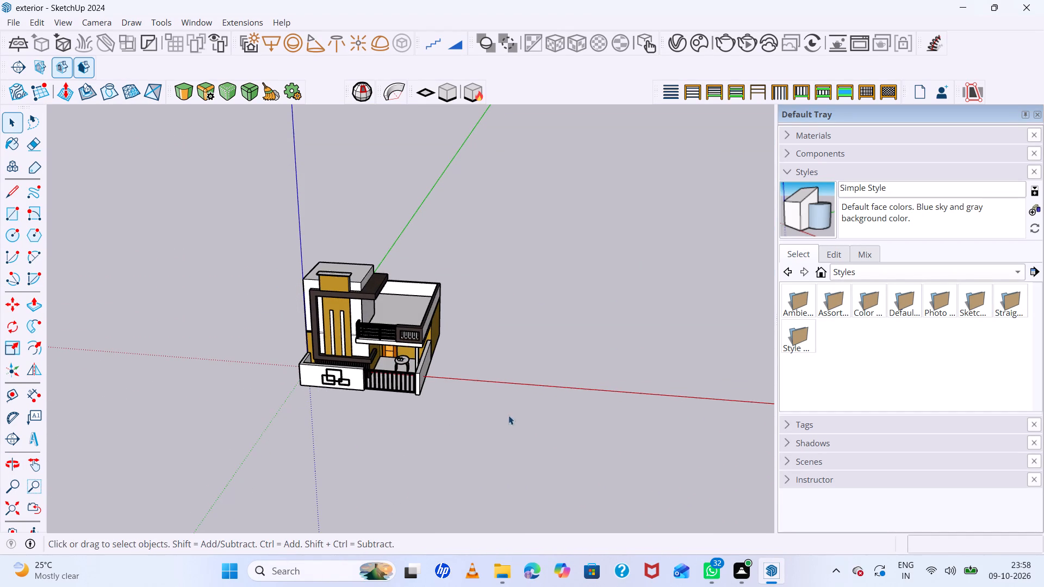
Draw a freehand rectangle on the ground beside the house, next to the red axis.
{"action": "scroll", "coordinate": [500, 408], "scroll_direction": "up", "scroll_amount": 9}
{"action": "middle_click_drag", "start_coordinate": [471, 335], "coordinate": [481, 326]}
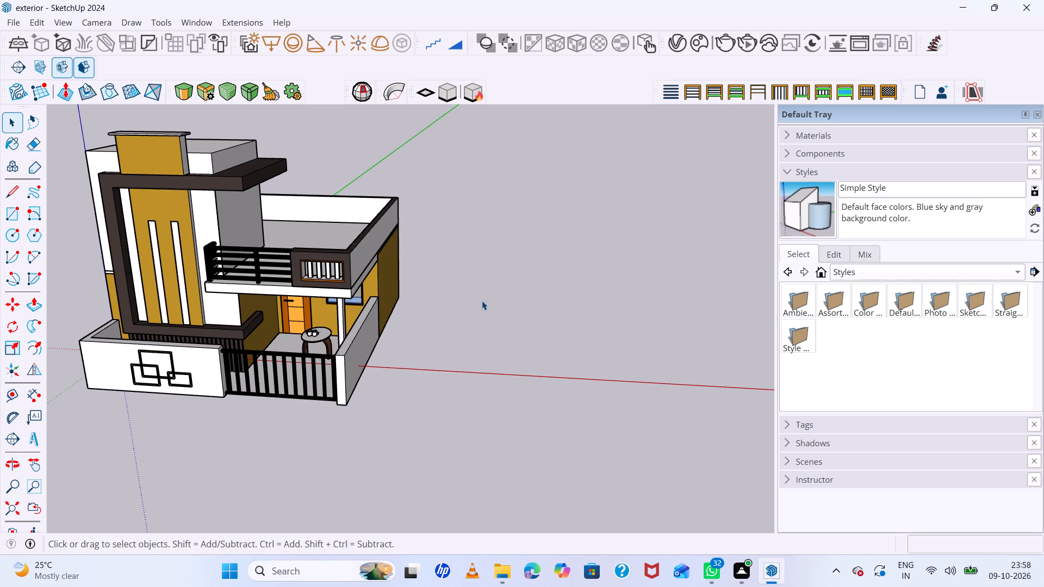
{"action": "key", "text": "r"}
{"action": "left_click", "coordinate": [491, 371]}
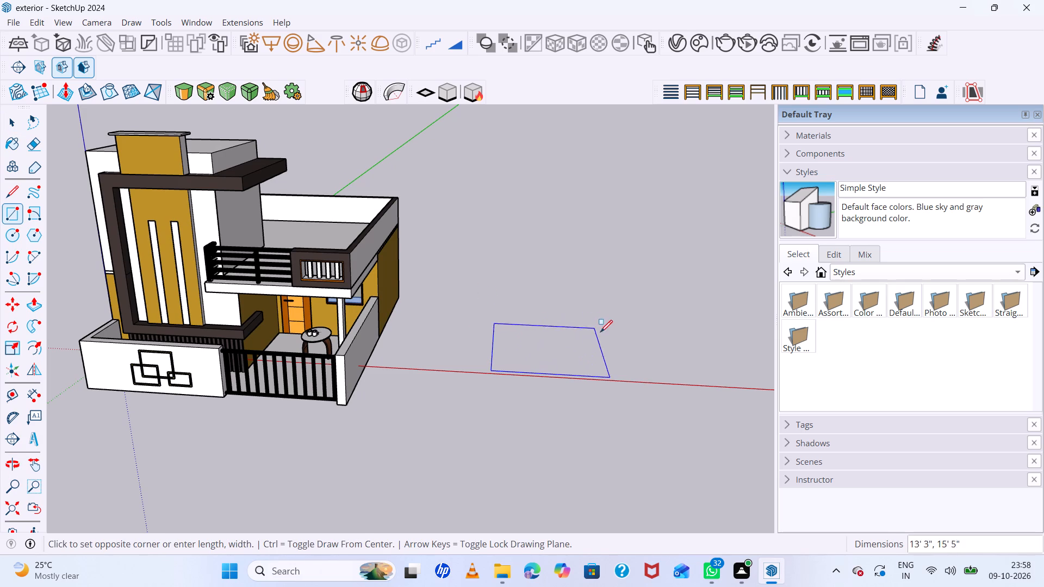
{"action": "left_click", "coordinate": [620, 350]}
Offset the ground rectangle's outline inward by about 4" to form a thin border.
{"action": "scroll", "coordinate": [528, 363], "scroll_direction": "up", "scroll_amount": 8}
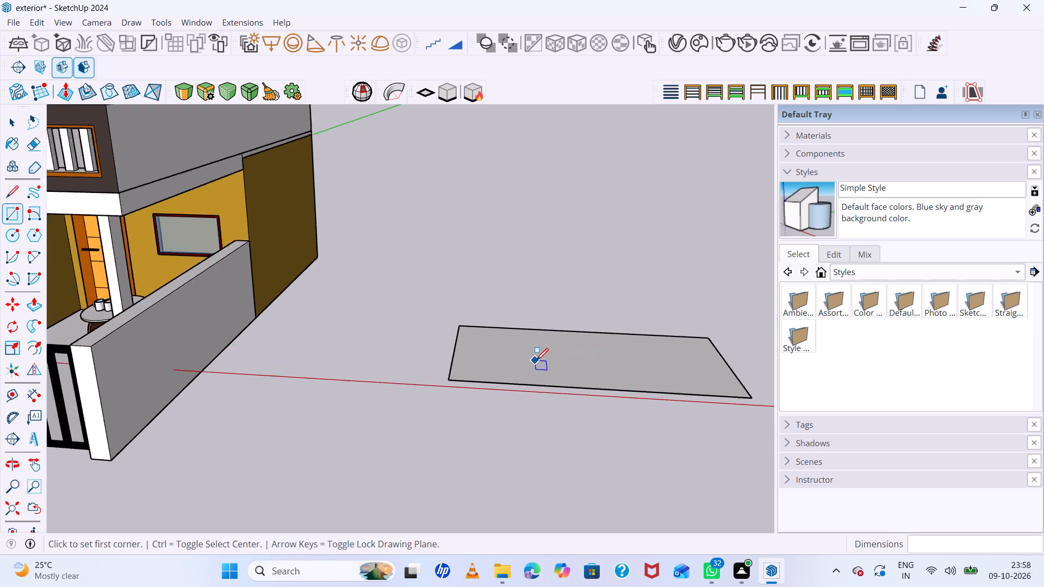
{"action": "scroll", "coordinate": [536, 360], "scroll_direction": "up", "scroll_amount": 2}
{"action": "middle_click_drag", "start_coordinate": [540, 370], "coordinate": [560, 469]}
{"action": "key", "text": "f"}
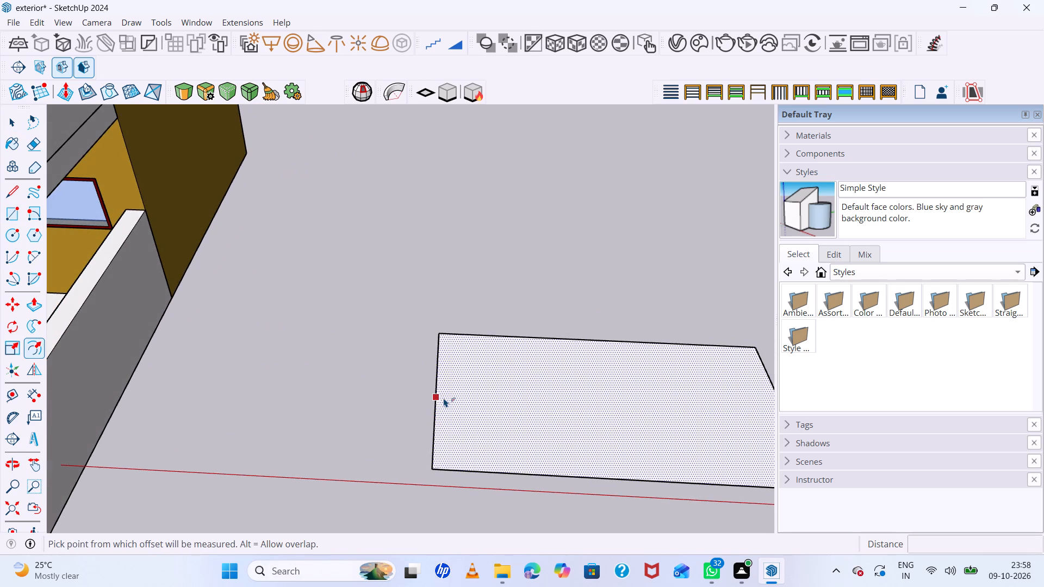
{"action": "left_click", "coordinate": [444, 398]}
{"action": "scroll", "coordinate": [446, 402], "scroll_direction": "up", "scroll_amount": 4}
{"action": "left_click", "coordinate": [441, 407]}
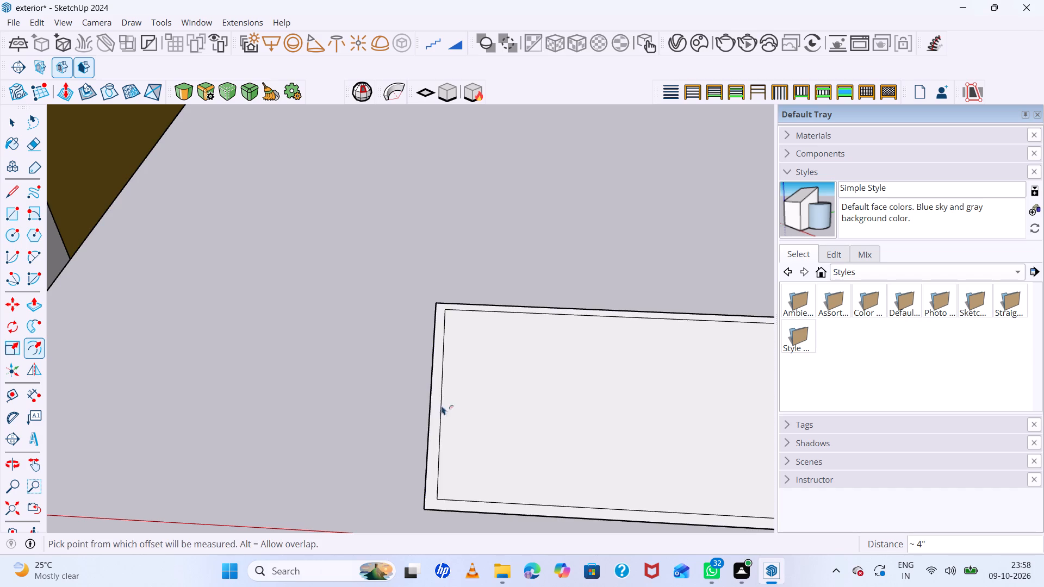
Cut out the inner face of the offset rectangle so only the narrow border remains.
{"action": "scroll", "coordinate": [428, 389], "scroll_direction": "down", "scroll_amount": 6}
{"action": "key", "text": "space"}
{"action": "left_click", "coordinate": [566, 387]}
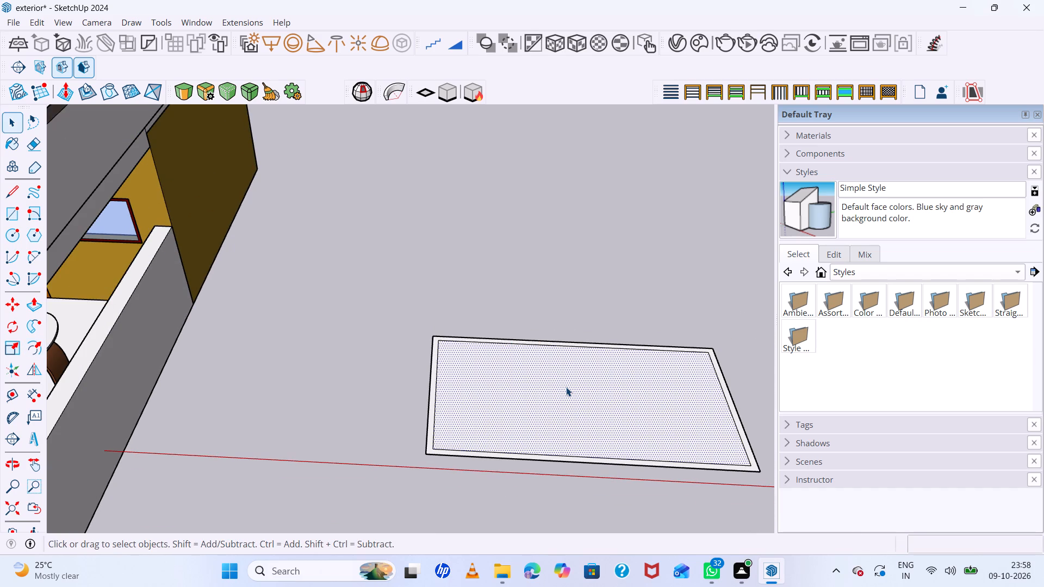
{"action": "key", "text": "ctrl+x"}
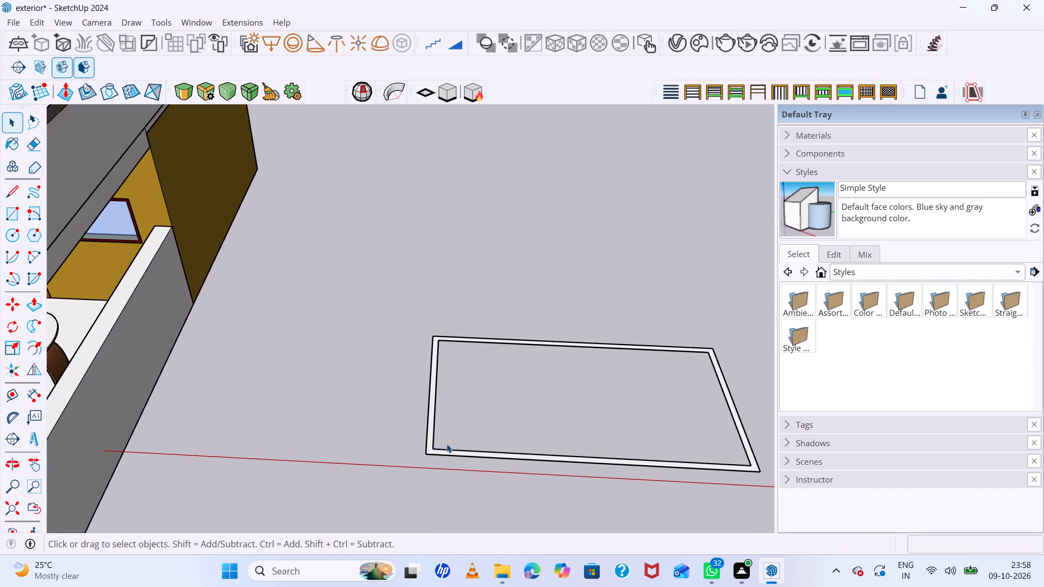
Push/Pull the narrow rectangular border upward by about 7' 4" to form hollow box walls.
{"action": "key", "text": "p"}
{"action": "left_click", "coordinate": [428, 447]}
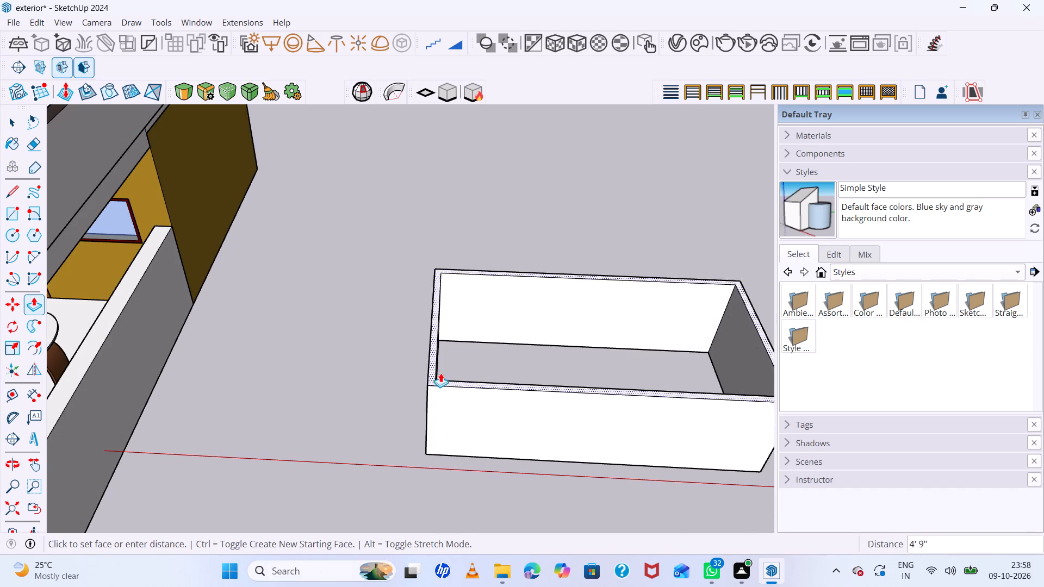
{"action": "left_click", "coordinate": [437, 335]}
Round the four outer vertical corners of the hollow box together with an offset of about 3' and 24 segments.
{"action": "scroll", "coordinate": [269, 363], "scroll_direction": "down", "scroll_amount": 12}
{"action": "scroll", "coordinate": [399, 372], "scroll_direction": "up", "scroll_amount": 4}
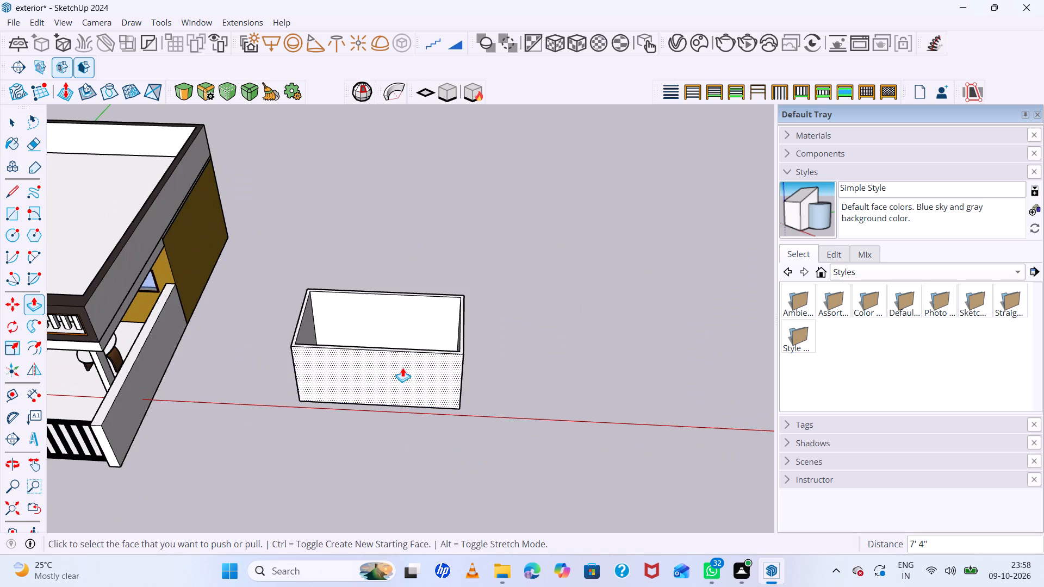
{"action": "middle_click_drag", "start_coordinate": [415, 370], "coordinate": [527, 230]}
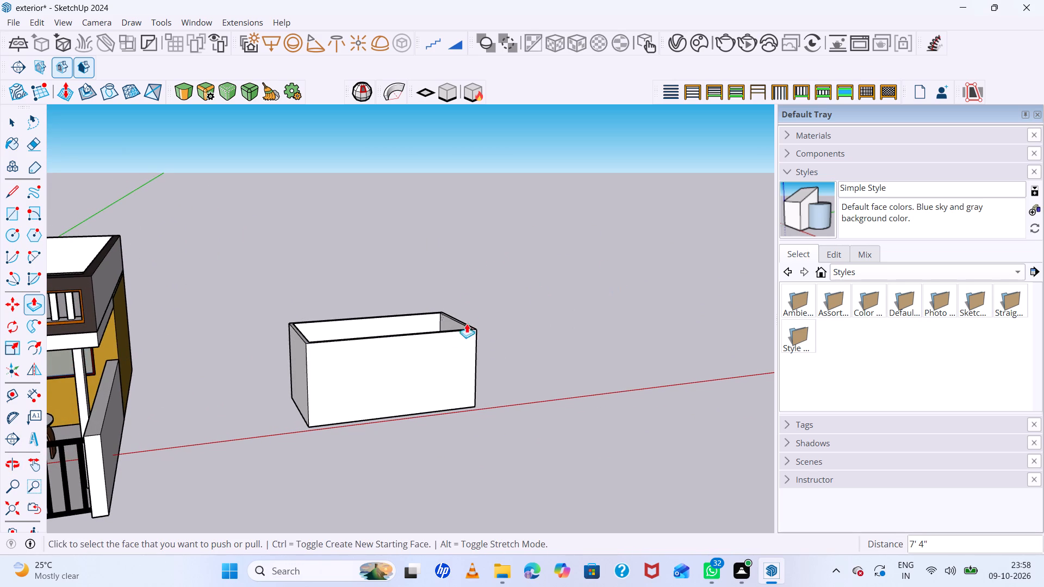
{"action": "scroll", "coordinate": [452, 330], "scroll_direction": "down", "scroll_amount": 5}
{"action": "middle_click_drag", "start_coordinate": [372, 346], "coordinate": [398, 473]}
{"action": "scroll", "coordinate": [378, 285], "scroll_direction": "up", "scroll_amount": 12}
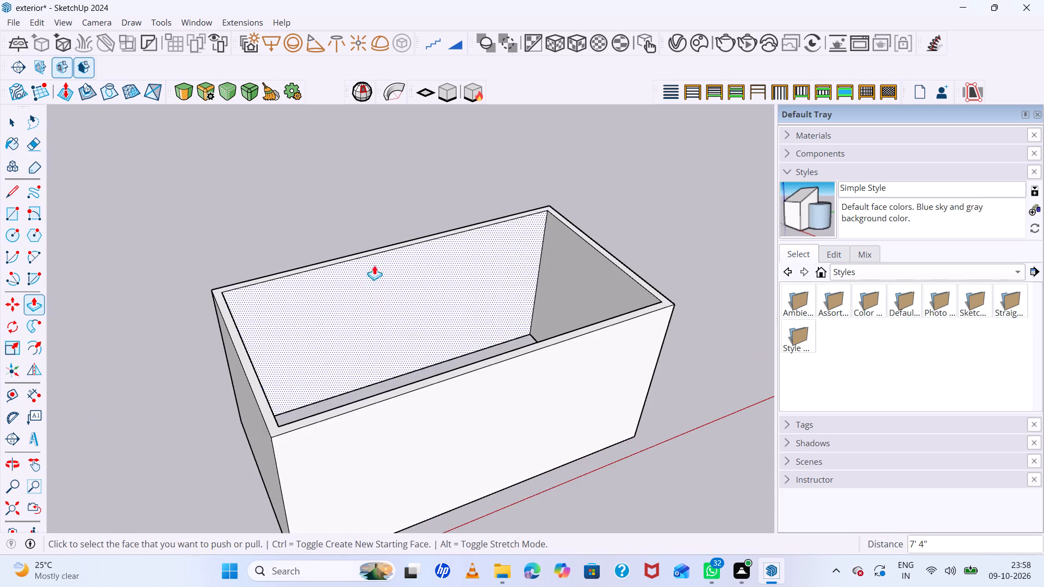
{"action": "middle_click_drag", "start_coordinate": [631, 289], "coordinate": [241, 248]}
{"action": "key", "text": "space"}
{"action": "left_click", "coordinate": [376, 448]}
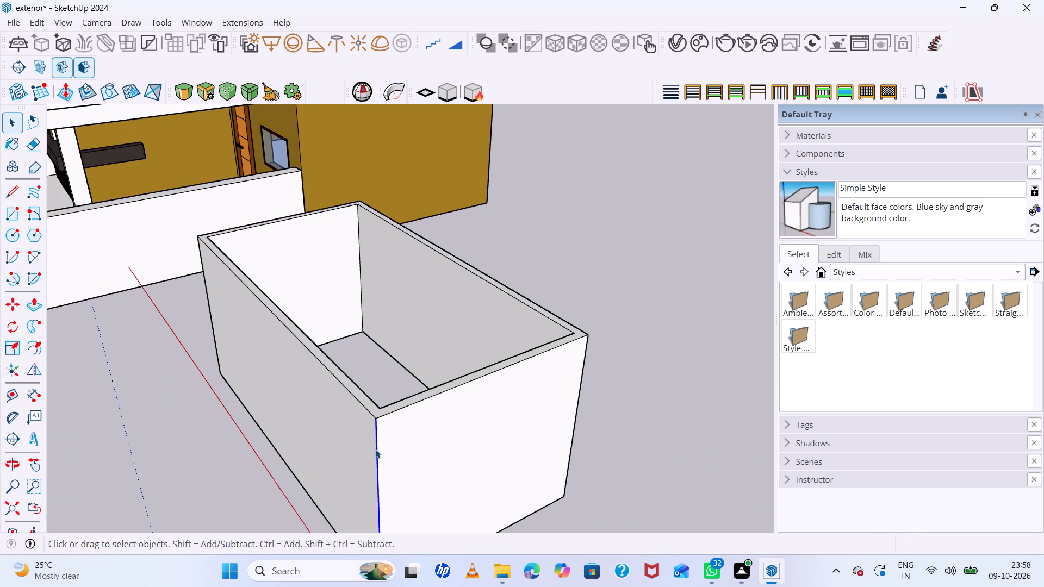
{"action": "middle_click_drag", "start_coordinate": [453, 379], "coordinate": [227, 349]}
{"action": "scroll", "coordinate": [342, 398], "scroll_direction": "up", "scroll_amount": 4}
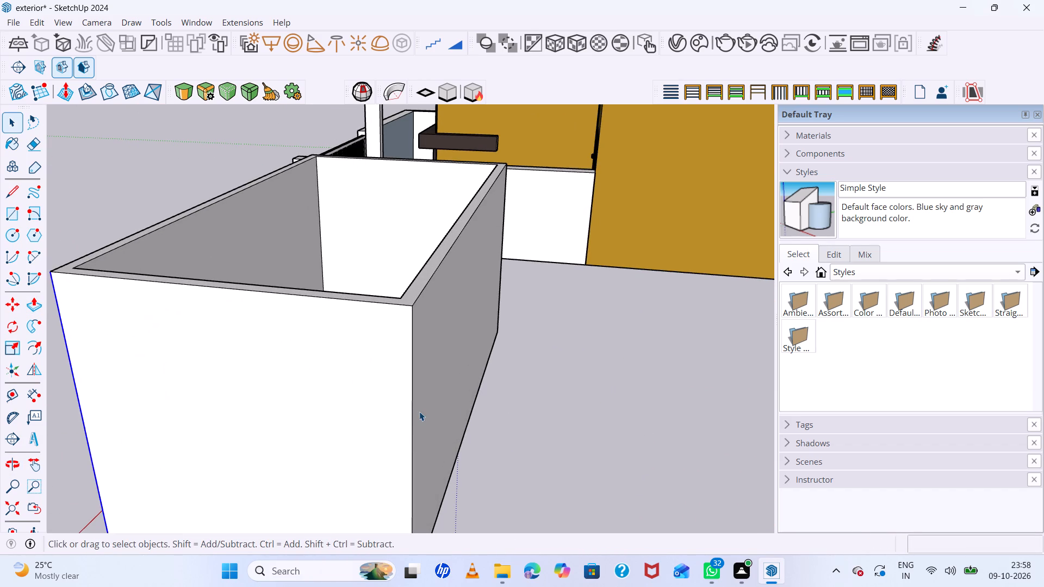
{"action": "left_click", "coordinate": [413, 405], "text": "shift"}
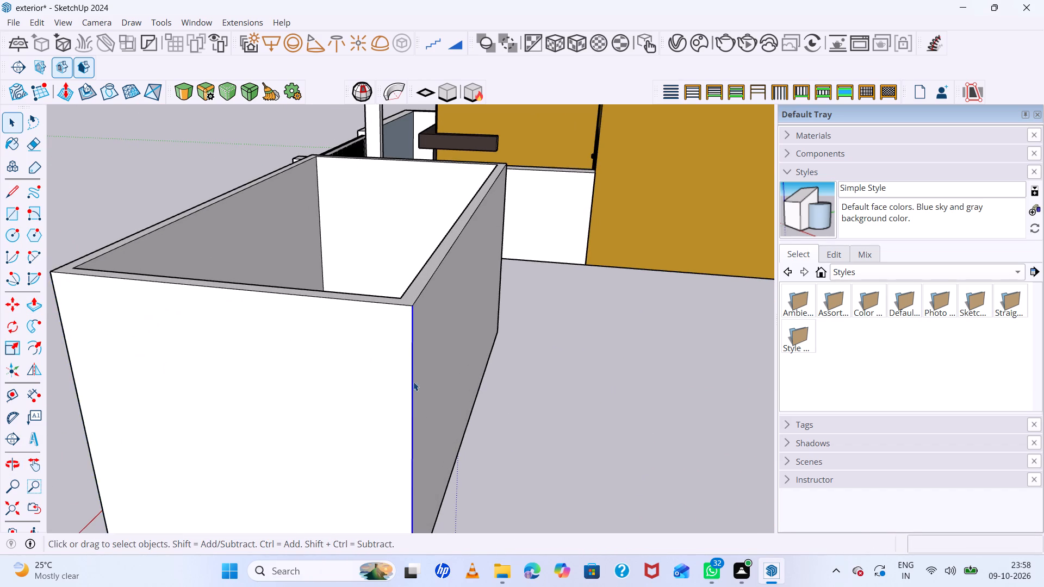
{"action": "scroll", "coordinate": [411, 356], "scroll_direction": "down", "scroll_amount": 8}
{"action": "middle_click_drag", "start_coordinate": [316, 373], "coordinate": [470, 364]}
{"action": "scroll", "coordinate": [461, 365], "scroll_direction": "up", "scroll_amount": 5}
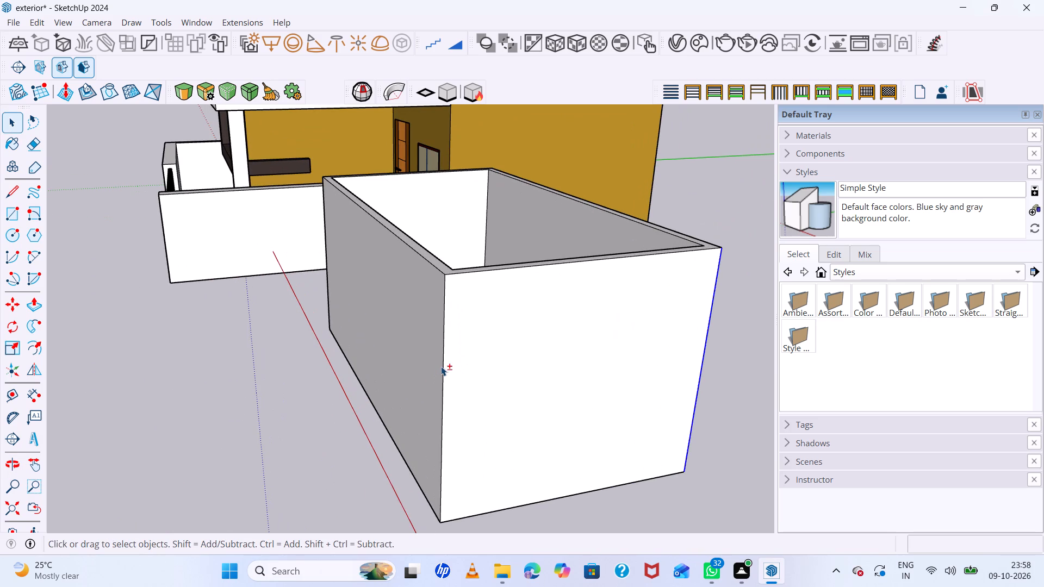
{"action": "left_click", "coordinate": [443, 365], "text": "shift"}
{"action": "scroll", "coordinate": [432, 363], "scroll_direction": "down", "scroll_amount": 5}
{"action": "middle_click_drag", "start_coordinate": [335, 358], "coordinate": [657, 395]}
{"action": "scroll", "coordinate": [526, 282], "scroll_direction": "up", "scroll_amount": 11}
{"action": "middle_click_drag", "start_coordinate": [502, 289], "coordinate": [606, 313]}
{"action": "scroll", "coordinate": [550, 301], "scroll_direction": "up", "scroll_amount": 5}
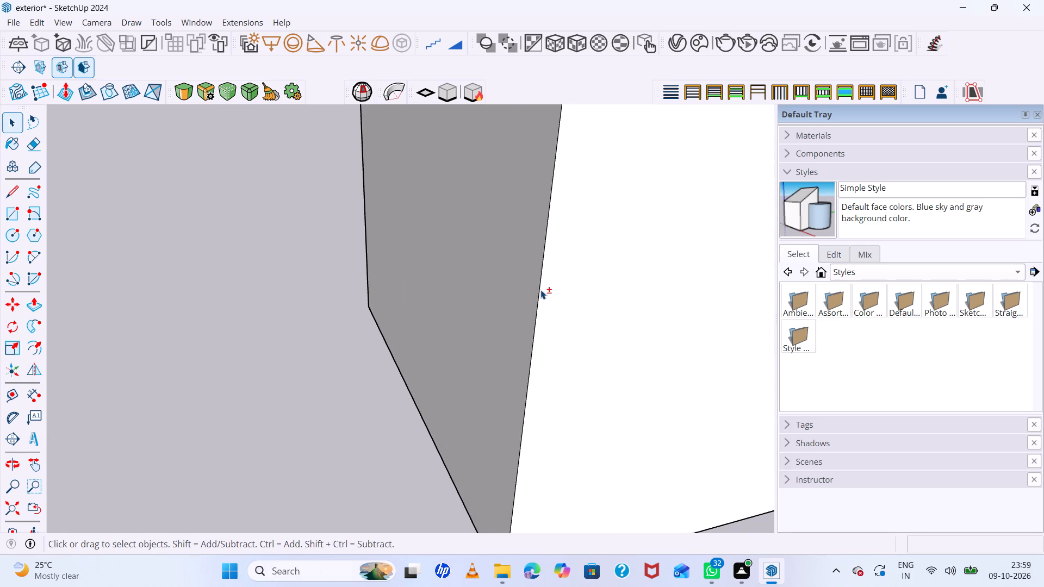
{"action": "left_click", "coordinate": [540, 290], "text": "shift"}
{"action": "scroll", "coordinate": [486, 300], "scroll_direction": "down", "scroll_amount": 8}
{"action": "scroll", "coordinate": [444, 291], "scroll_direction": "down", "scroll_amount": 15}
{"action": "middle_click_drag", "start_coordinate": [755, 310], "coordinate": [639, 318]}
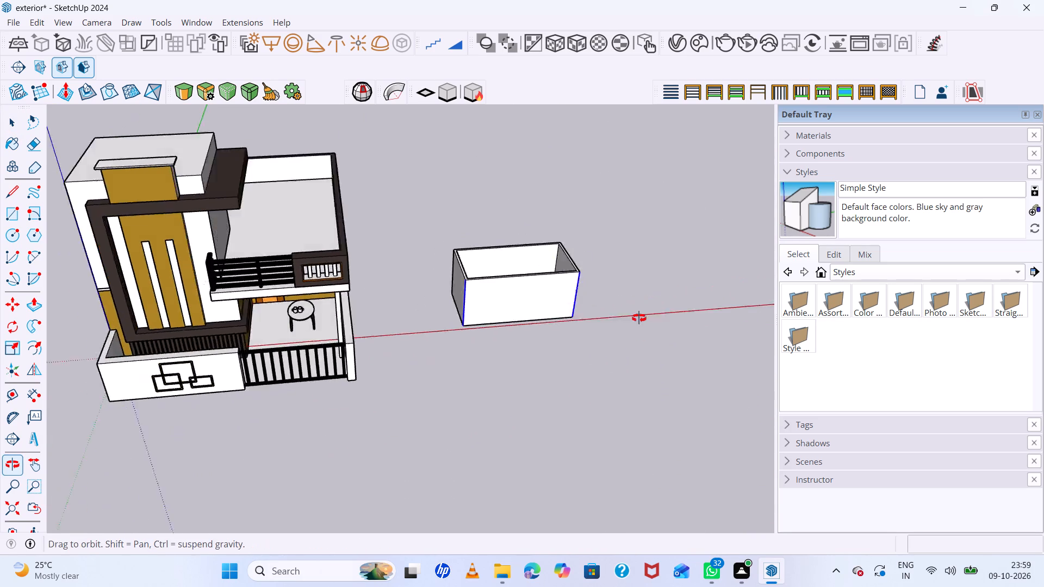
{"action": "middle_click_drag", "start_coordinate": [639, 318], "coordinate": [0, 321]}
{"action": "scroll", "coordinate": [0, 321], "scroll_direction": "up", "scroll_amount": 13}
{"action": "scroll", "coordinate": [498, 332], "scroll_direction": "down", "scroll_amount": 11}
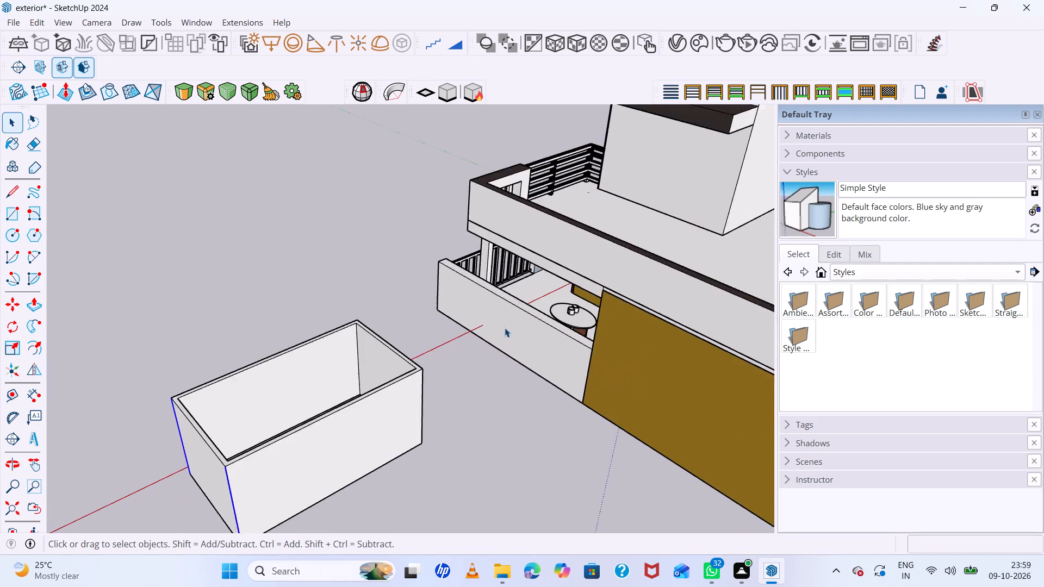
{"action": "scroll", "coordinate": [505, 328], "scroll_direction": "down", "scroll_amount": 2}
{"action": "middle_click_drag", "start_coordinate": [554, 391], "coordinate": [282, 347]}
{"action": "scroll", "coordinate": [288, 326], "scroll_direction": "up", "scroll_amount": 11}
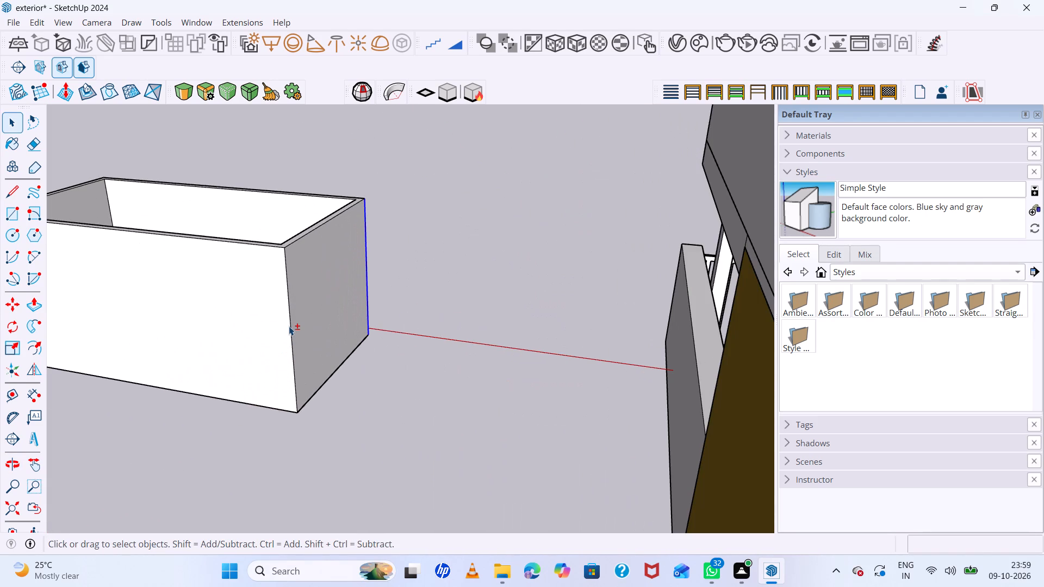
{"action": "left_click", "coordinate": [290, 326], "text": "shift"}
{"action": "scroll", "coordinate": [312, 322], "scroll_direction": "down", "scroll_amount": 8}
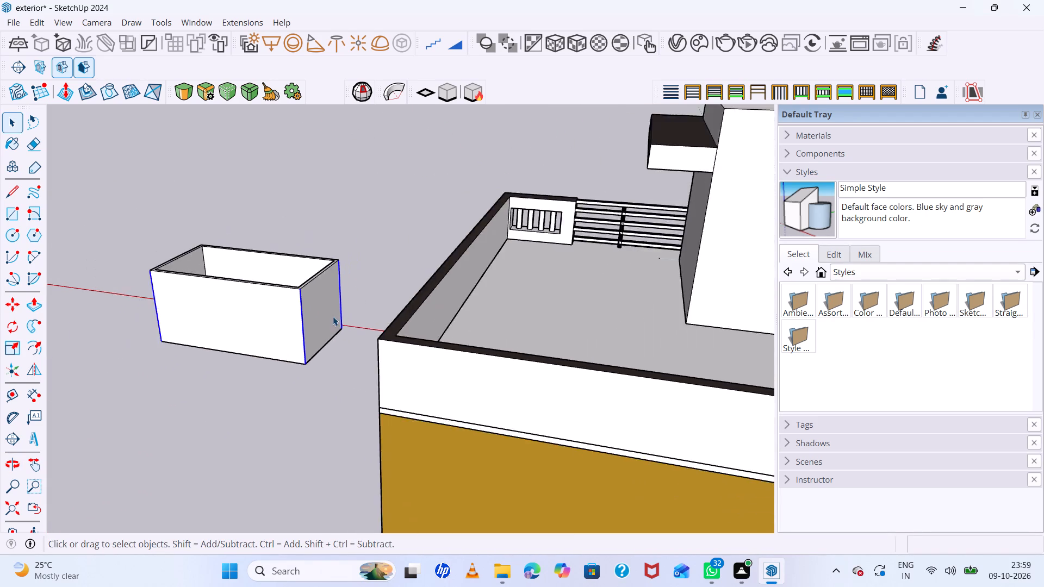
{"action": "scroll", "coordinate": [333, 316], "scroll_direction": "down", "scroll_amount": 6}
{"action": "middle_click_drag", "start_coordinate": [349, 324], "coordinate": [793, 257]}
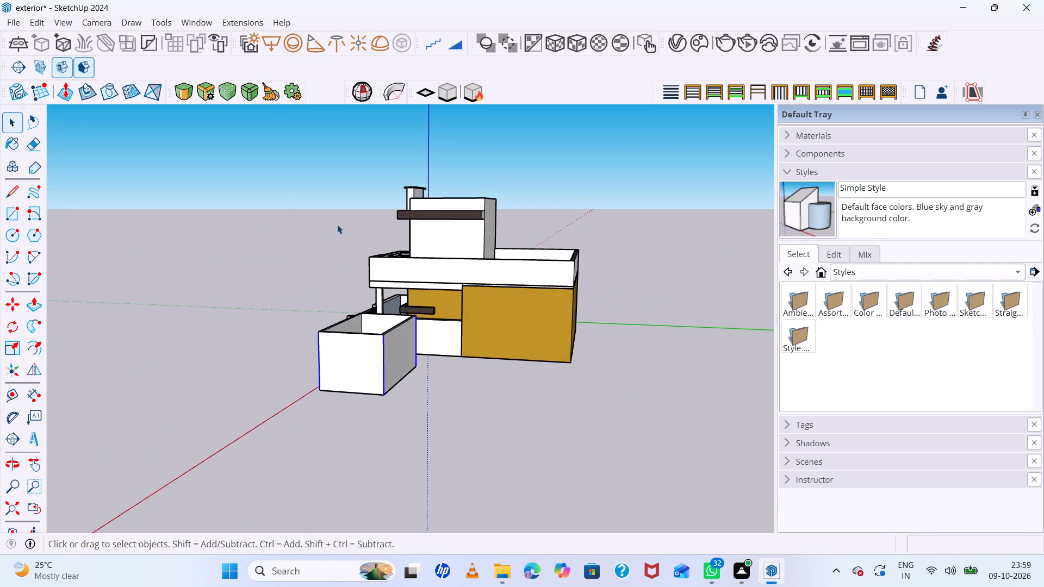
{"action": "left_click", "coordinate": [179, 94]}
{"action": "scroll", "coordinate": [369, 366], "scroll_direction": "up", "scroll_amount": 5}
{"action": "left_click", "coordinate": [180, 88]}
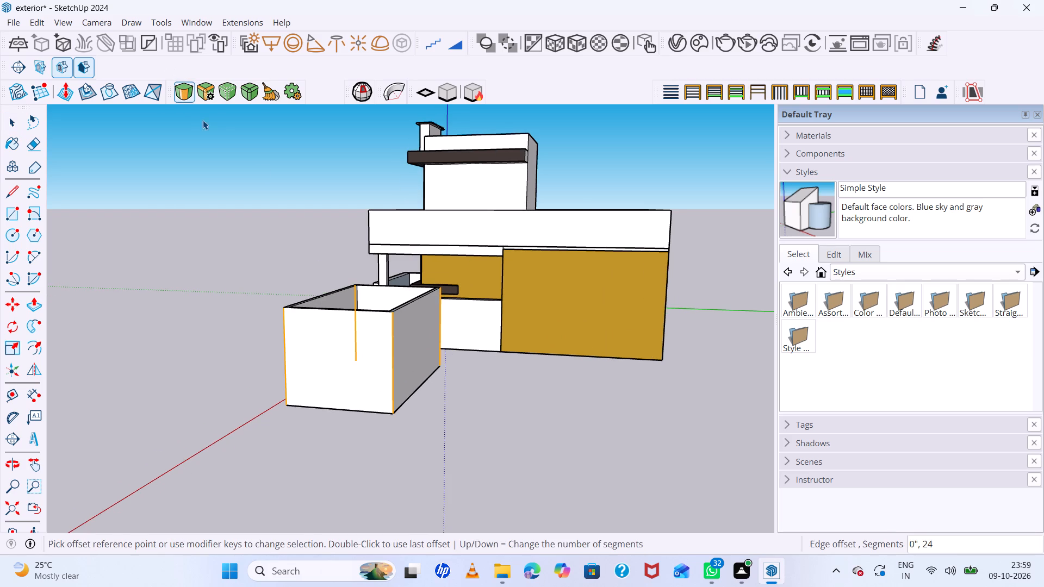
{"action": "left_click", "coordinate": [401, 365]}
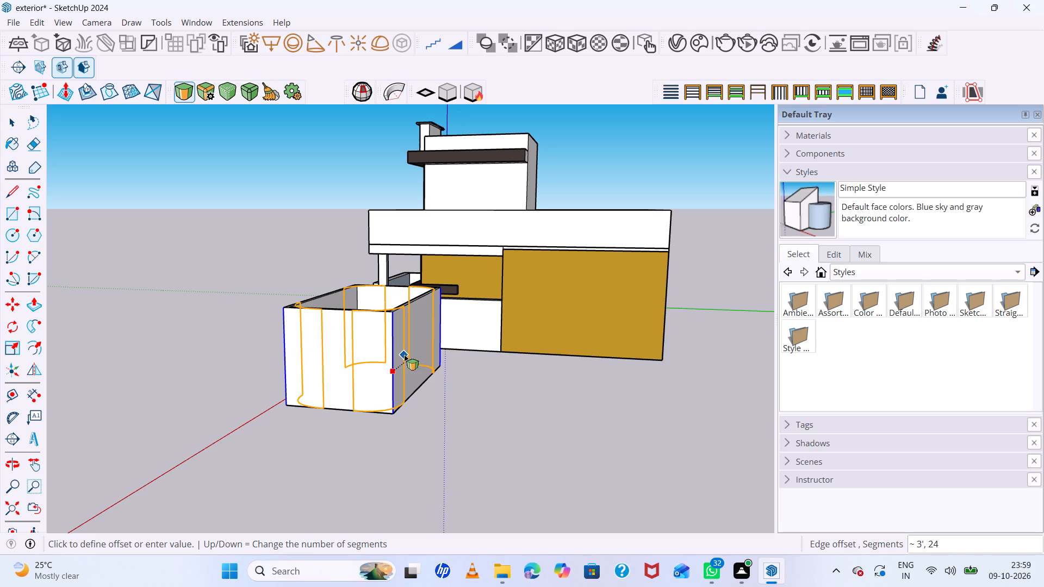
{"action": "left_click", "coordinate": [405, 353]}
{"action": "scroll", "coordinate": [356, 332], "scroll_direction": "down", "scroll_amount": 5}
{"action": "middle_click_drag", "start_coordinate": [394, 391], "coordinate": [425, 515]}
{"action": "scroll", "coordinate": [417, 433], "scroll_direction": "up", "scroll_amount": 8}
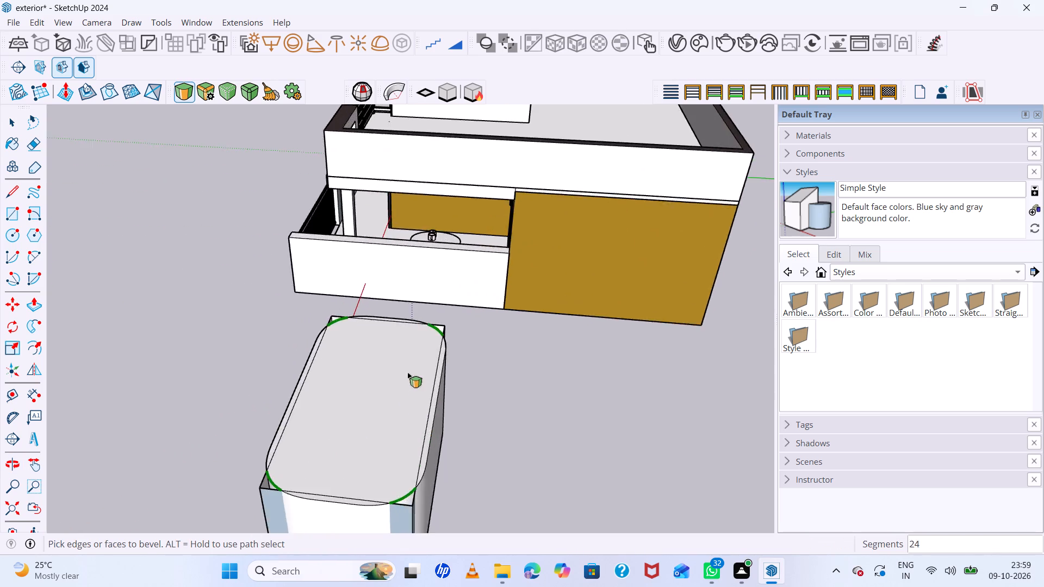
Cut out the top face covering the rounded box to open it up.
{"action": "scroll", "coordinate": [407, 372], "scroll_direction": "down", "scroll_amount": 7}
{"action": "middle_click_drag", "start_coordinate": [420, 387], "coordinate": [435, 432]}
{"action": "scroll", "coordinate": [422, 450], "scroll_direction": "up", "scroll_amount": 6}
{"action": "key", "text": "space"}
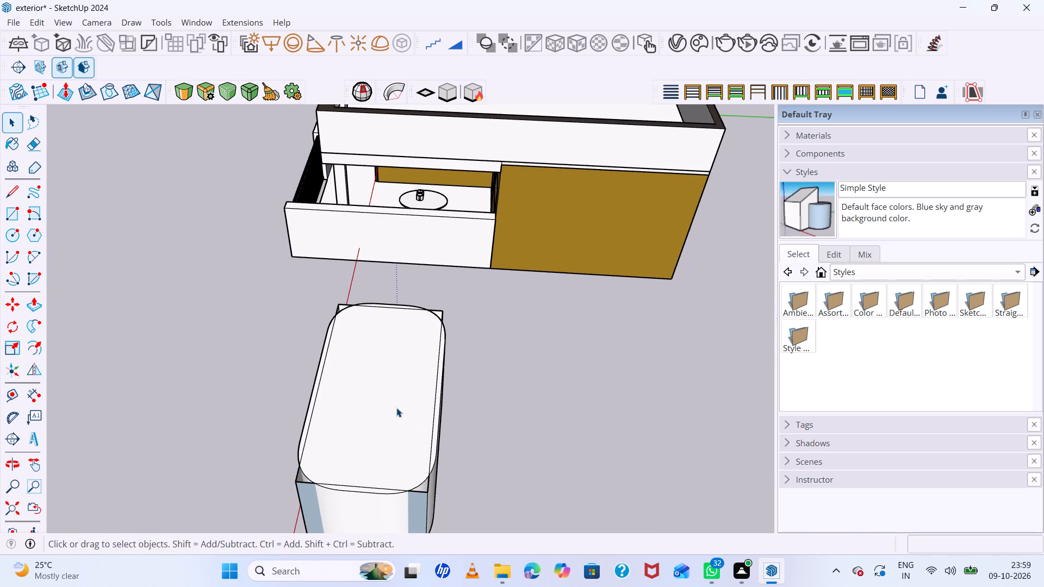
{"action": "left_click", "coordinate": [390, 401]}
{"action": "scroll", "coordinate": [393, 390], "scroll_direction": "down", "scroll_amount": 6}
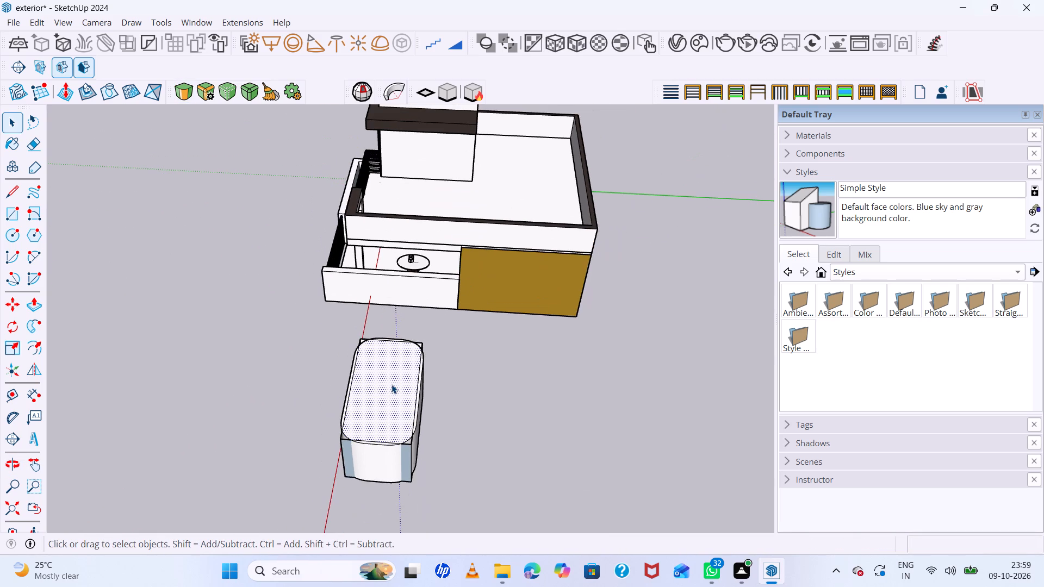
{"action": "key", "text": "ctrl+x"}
Delete the entire rounded box beside the house, including any leftover geometry on the ground.
{"action": "middle_click_drag", "start_coordinate": [510, 435], "coordinate": [590, 471]}
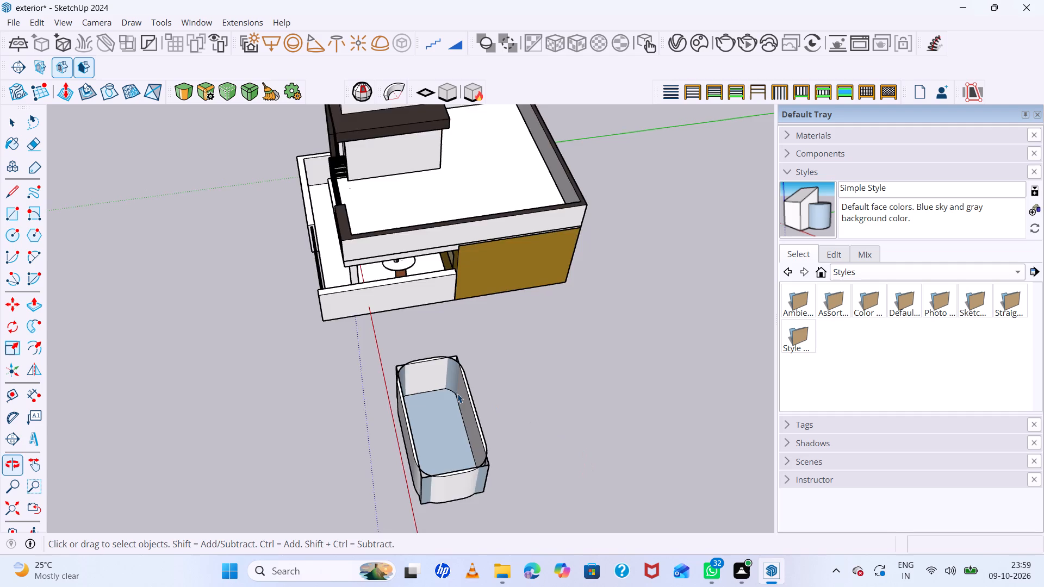
{"action": "scroll", "coordinate": [450, 389], "scroll_direction": "up", "scroll_amount": 13}
{"action": "left_click", "coordinate": [478, 308]}
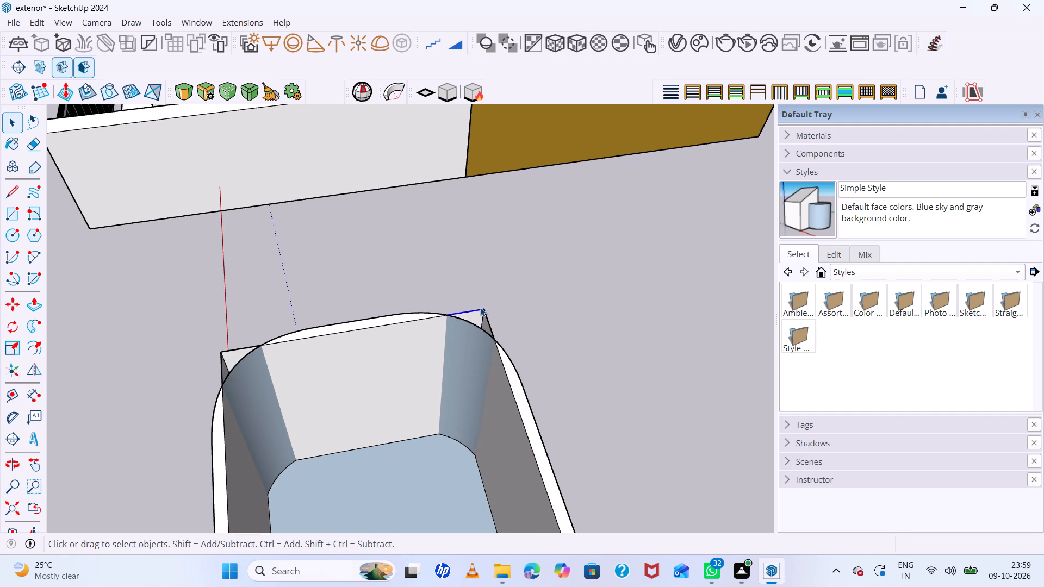
{"action": "scroll", "coordinate": [483, 309], "scroll_direction": "down", "scroll_amount": 18}
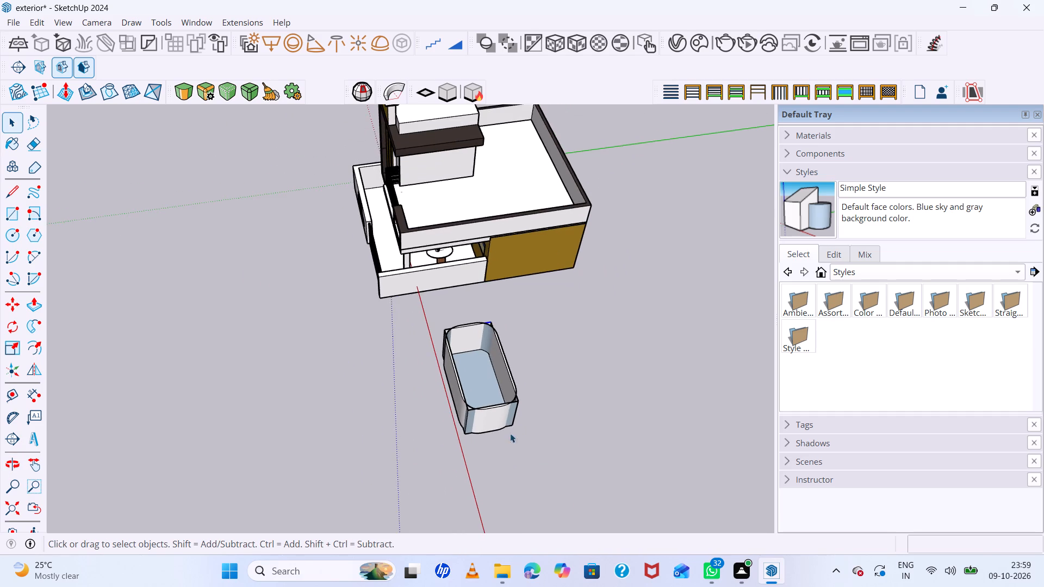
{"action": "middle_click_drag", "start_coordinate": [509, 426], "coordinate": [505, 382]}
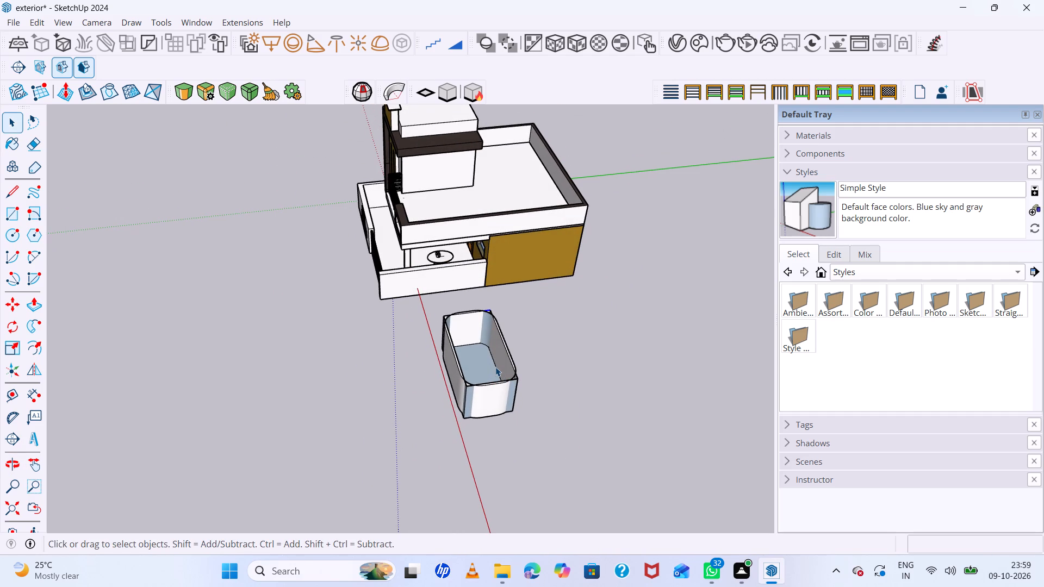
{"action": "scroll", "coordinate": [493, 326], "scroll_direction": "down", "scroll_amount": 4}
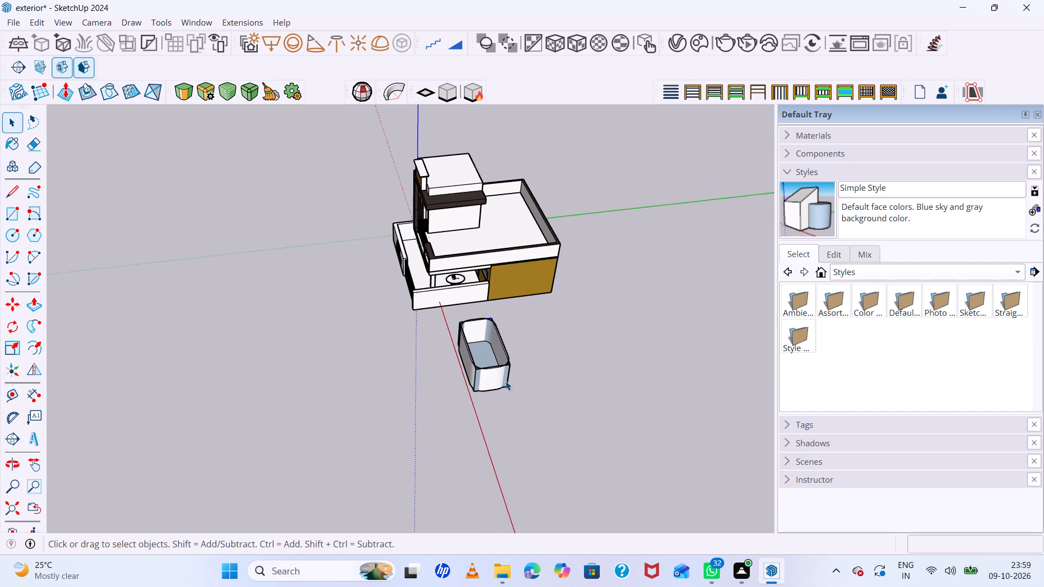
{"action": "middle_click_drag", "start_coordinate": [509, 384], "coordinate": [588, 464]}
{"action": "scroll", "coordinate": [449, 320], "scroll_direction": "up", "scroll_amount": 7}
{"action": "left_click_drag", "start_coordinate": [626, 313], "coordinate": [512, 451]}
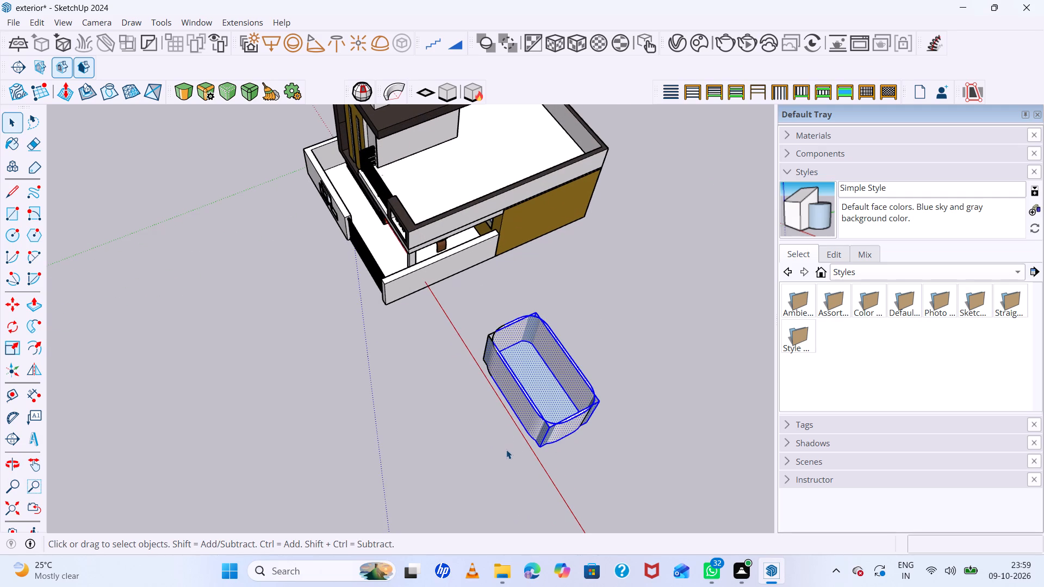
{"action": "key", "text": "Delete"}
{"action": "left_click_drag", "start_coordinate": [575, 313], "coordinate": [475, 374]}
{"action": "key", "text": "Delete"}
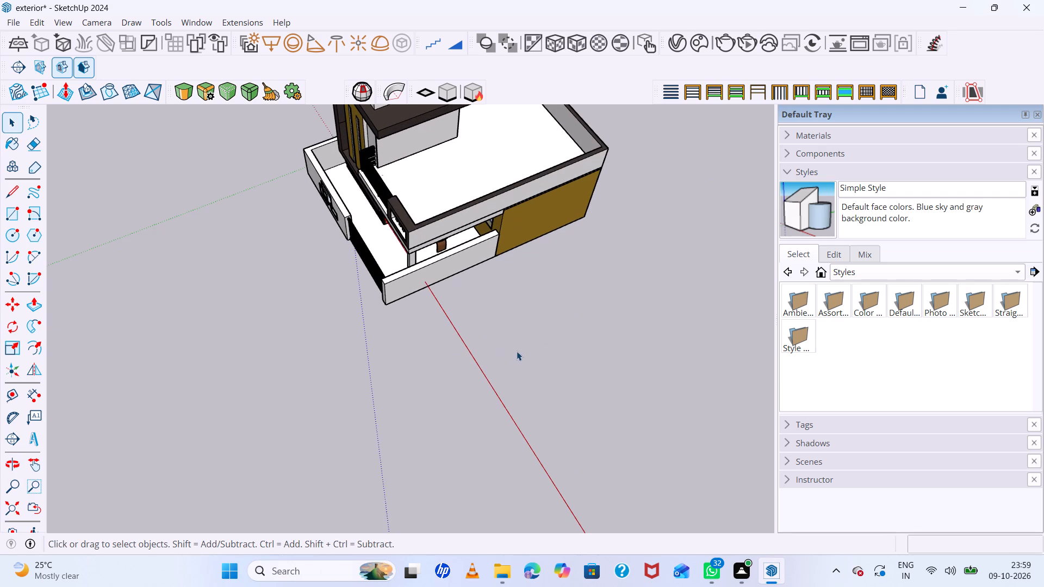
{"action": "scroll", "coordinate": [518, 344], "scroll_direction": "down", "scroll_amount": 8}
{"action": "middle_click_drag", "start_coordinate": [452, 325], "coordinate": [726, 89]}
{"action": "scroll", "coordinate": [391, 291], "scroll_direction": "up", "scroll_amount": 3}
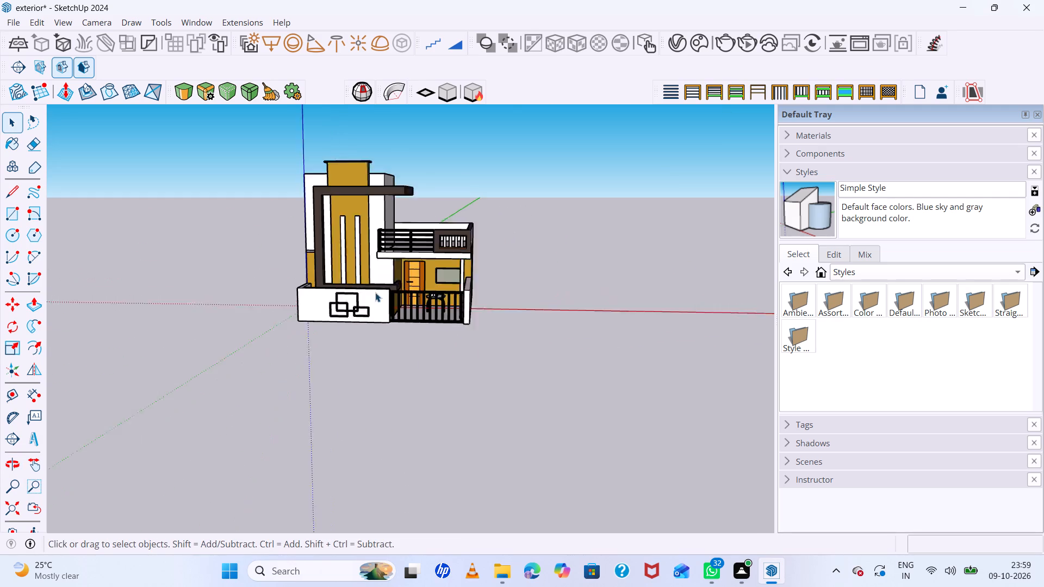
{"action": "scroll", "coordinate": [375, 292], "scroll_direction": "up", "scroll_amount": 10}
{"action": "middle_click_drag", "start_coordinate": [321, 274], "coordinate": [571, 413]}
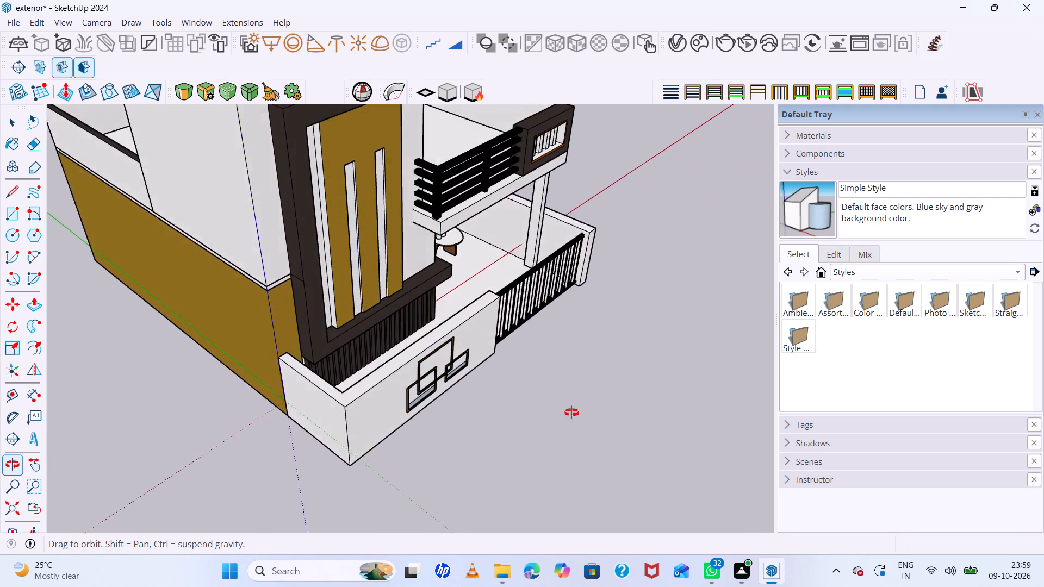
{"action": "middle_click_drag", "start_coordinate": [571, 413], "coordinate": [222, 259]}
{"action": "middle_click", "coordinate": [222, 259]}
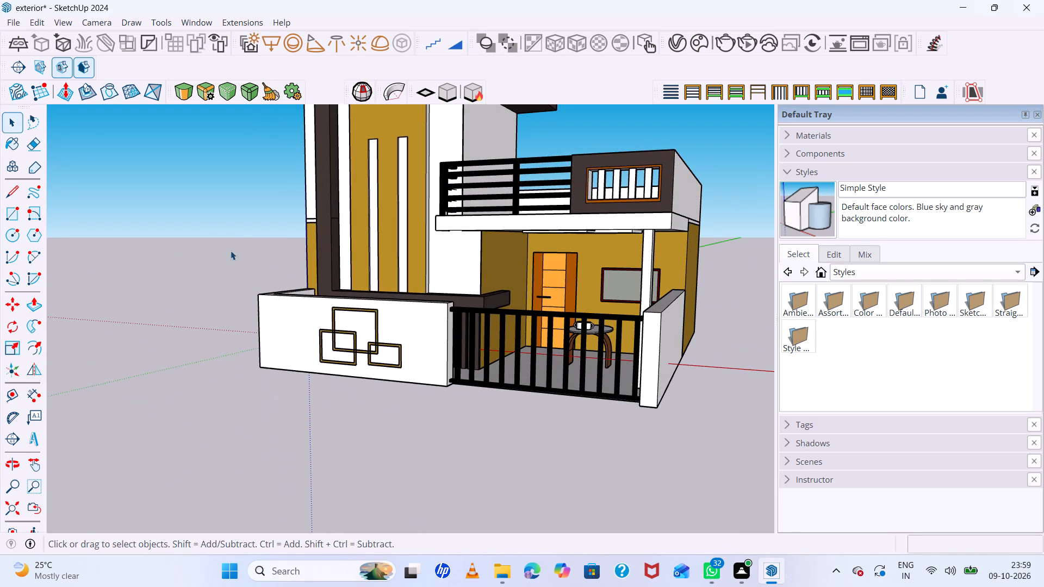
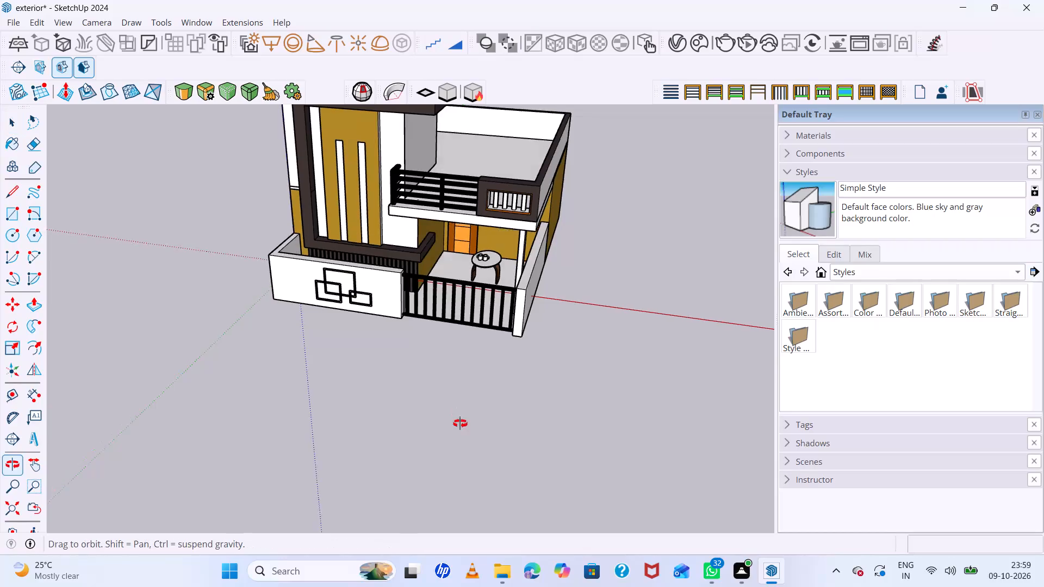
Examine the house exterior from above and from the front, including the boundary wall, railing gate, porch and balcony.
{"action": "middle_click", "coordinate": [477, 484]}
{"action": "scroll", "coordinate": [418, 239], "scroll_direction": "up", "scroll_amount": 5}
{"action": "scroll", "coordinate": [457, 334], "scroll_direction": "up", "scroll_amount": 3}
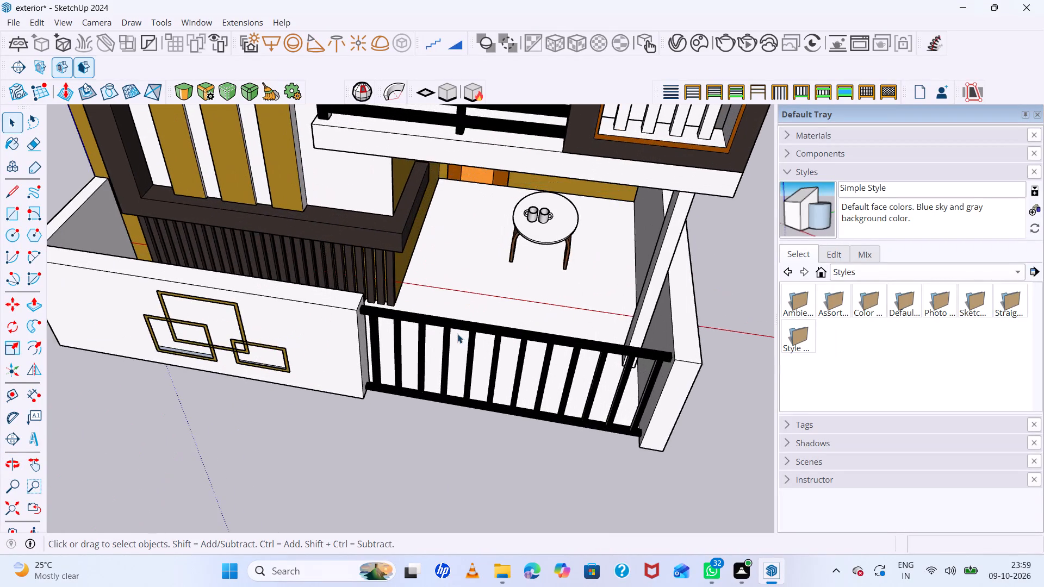
{"action": "middle_click_drag", "start_coordinate": [469, 385], "coordinate": [591, 340]}
{"action": "scroll", "coordinate": [520, 340], "scroll_direction": "up", "scroll_amount": 2}
{"action": "scroll", "coordinate": [448, 336], "scroll_direction": "down", "scroll_amount": 13}
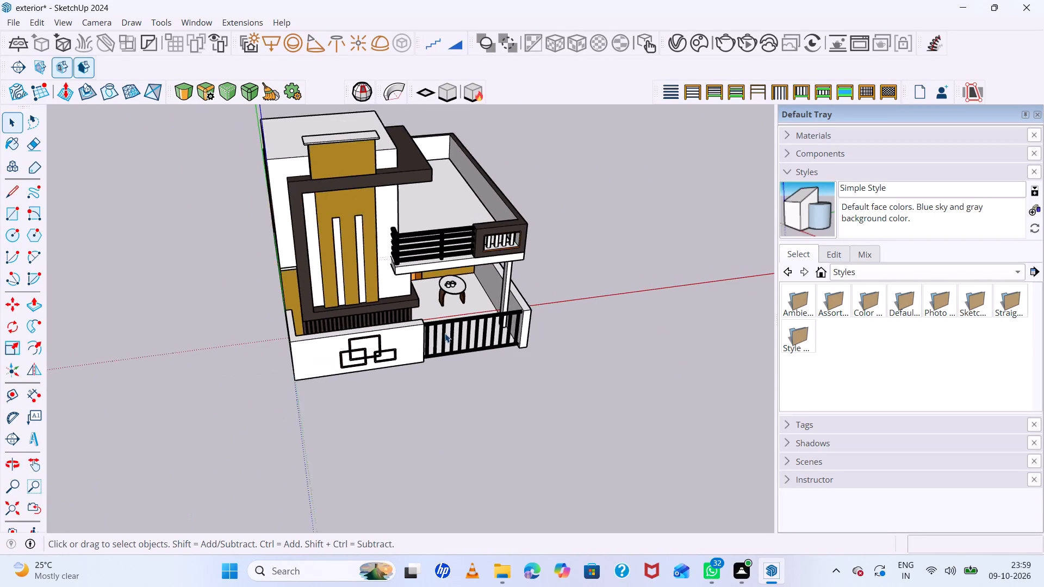
{"action": "scroll", "coordinate": [444, 333], "scroll_direction": "down", "scroll_amount": 5}
{"action": "middle_click_drag", "start_coordinate": [492, 341], "coordinate": [476, 330]}
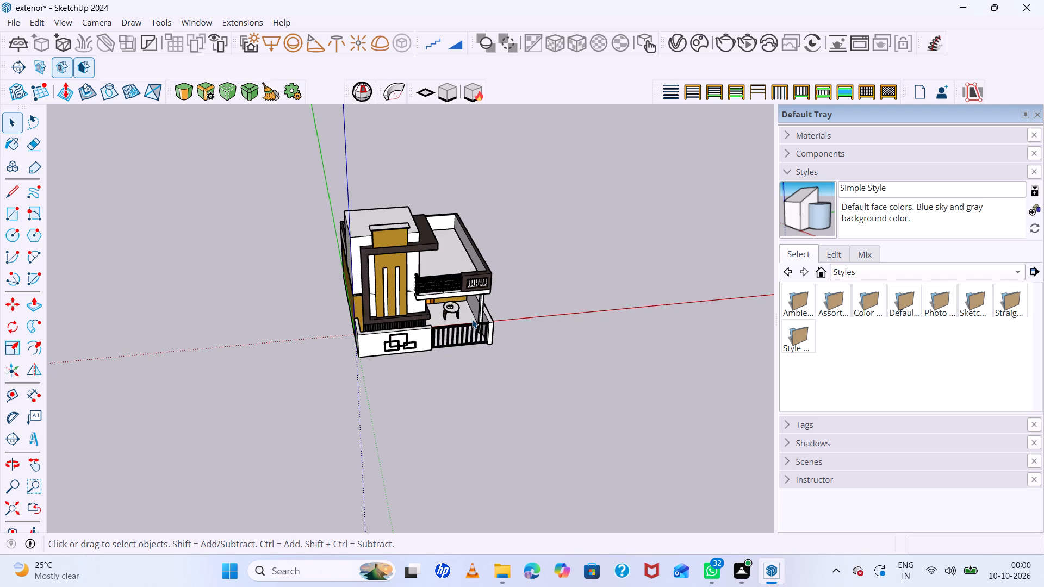
{"action": "scroll", "coordinate": [2, 177], "scroll_direction": "down", "scroll_amount": 12}
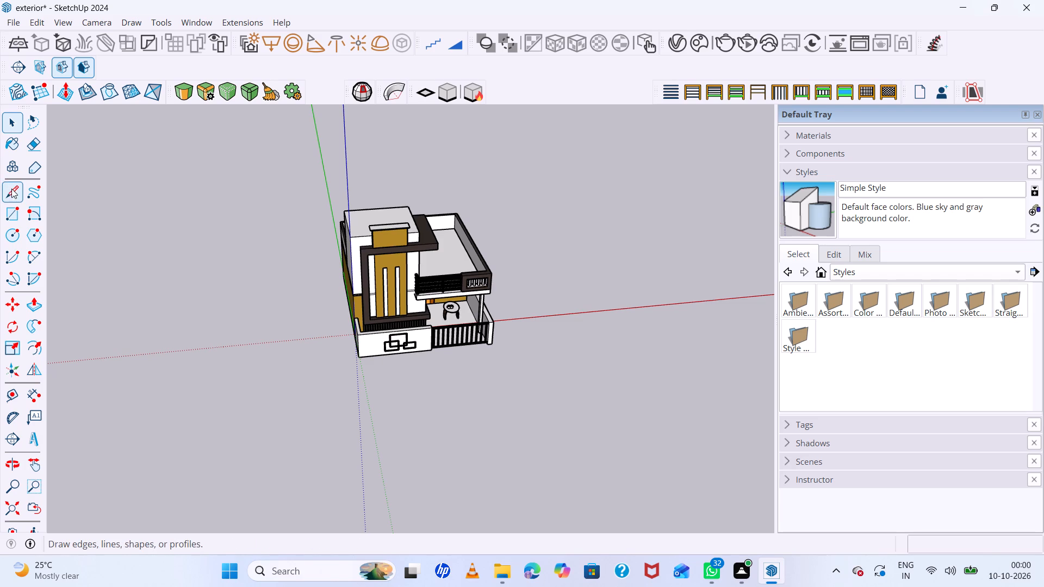
{"action": "scroll", "coordinate": [453, 216], "scroll_direction": "down", "scroll_amount": 6}
{"action": "middle_click_drag", "start_coordinate": [531, 294], "coordinate": [473, 193]}
{"action": "scroll", "coordinate": [473, 193], "scroll_direction": "up", "scroll_amount": 8}
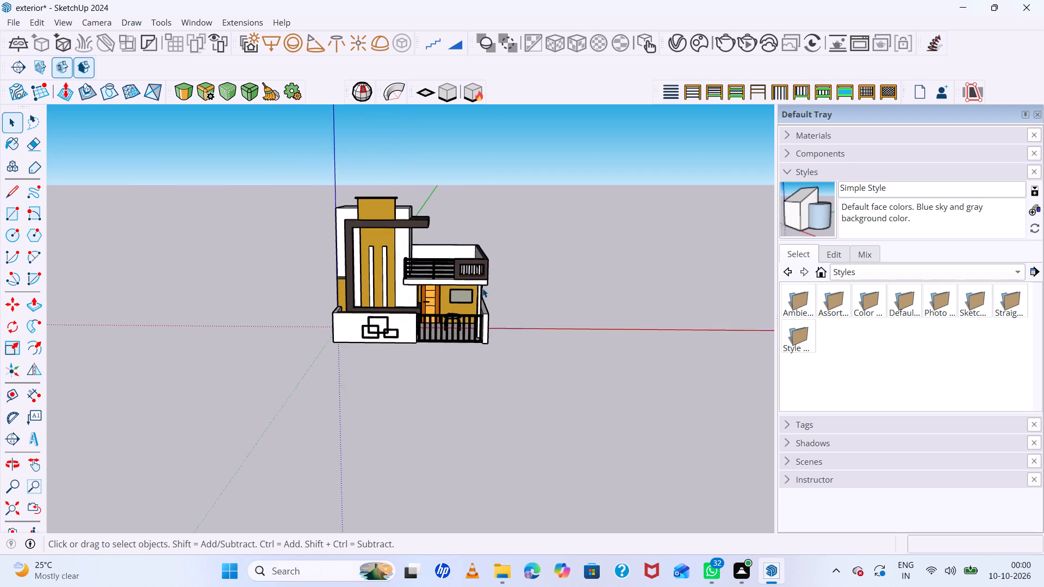
{"action": "scroll", "coordinate": [498, 316], "scroll_direction": "up", "scroll_amount": 3}
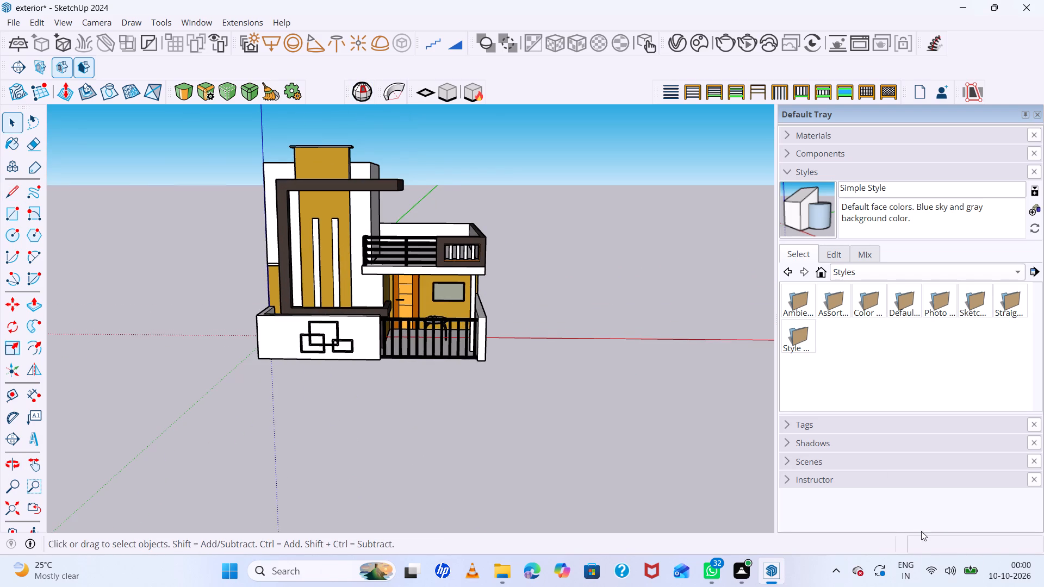